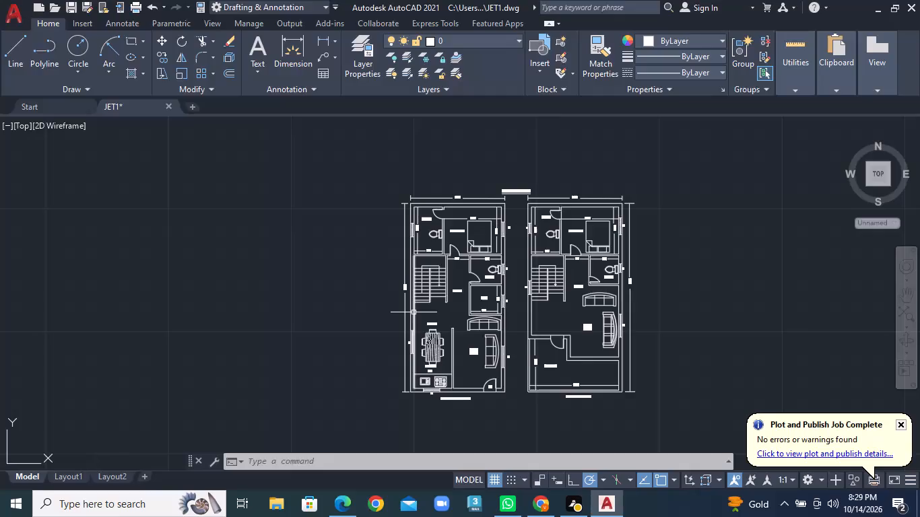
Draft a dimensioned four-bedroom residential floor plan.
Quit the CAD program, saving the changes to the JET1.dwg floor plan drawing.
{"action": "left_click", "coordinate": [915, 9]}
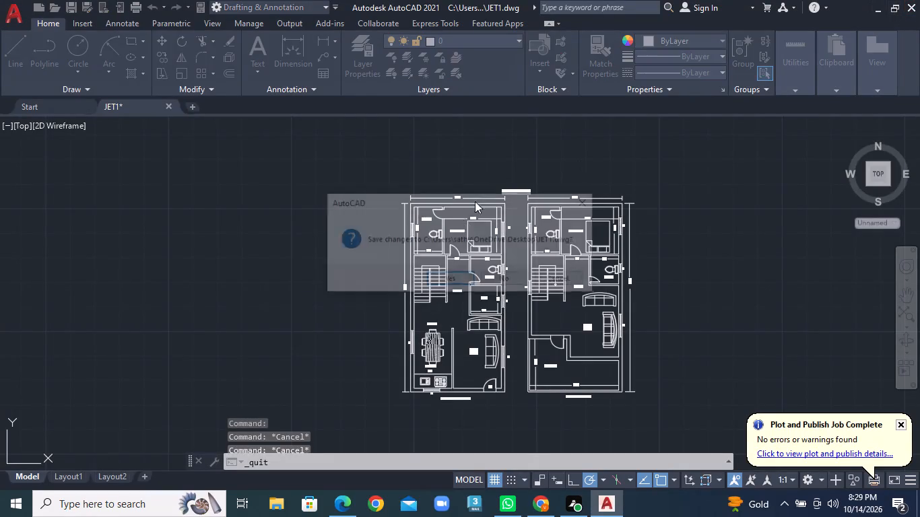
{"action": "left_click", "coordinate": [465, 279]}
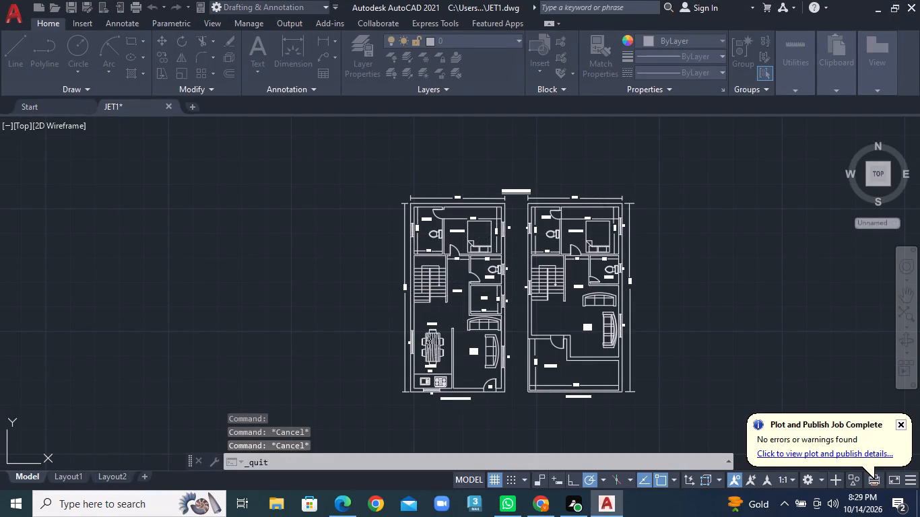
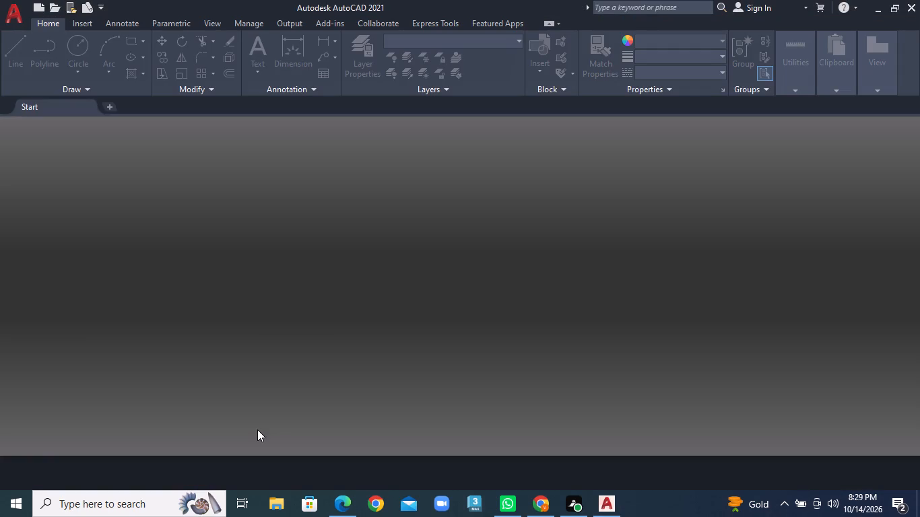
Start a new blank drawing.
{"action": "left_click", "coordinate": [158, 273]}
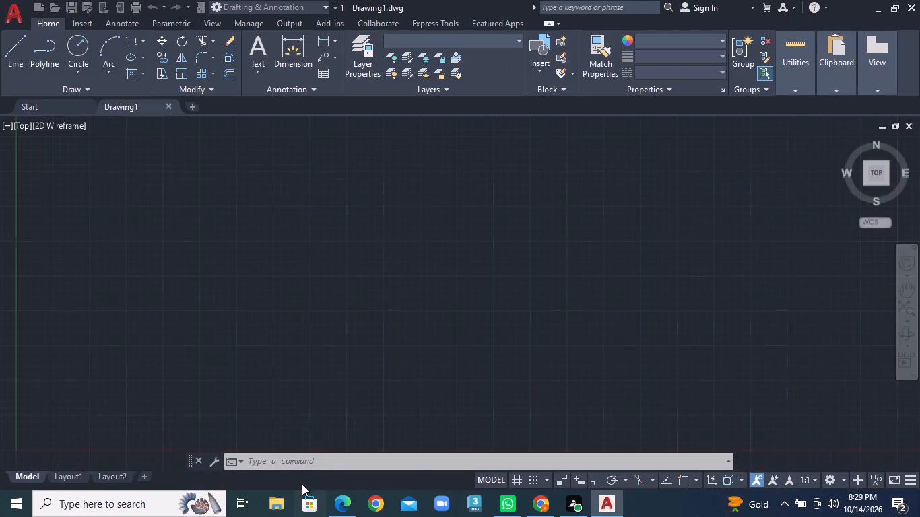
Turn on command log file recording with LOGFILEON.
{"action": "left_click", "coordinate": [311, 462]}
{"action": "type", "text": "LOGFILE"}
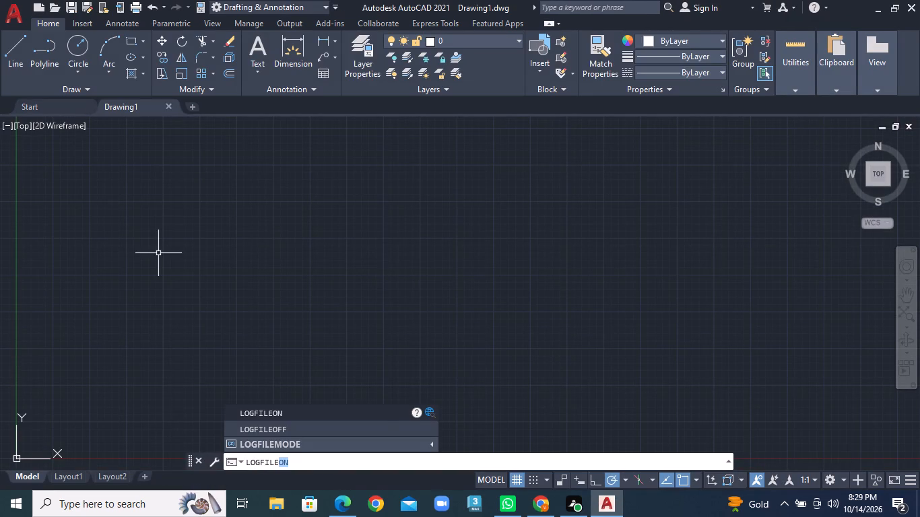
{"action": "key", "text": "Return"}
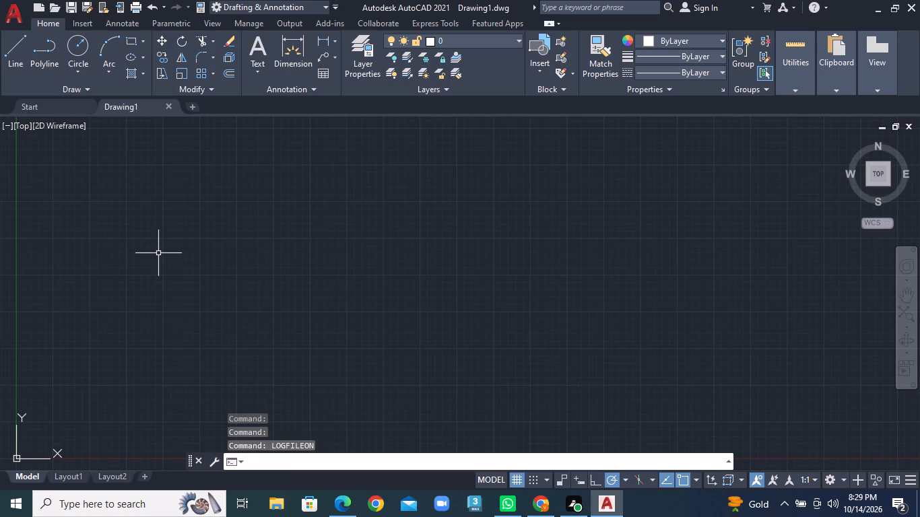
Set the drawing units' length type to Architectural.
{"action": "type", "text": "UN"}
{"action": "key", "text": "Return"}
{"action": "left_click", "coordinate": [389, 162]}
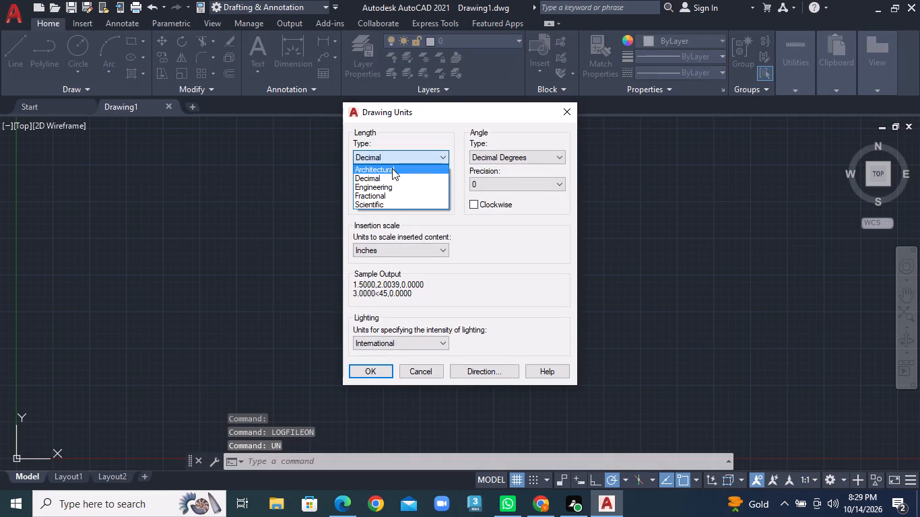
{"action": "left_click", "coordinate": [392, 168]}
{"action": "left_click", "coordinate": [373, 374]}
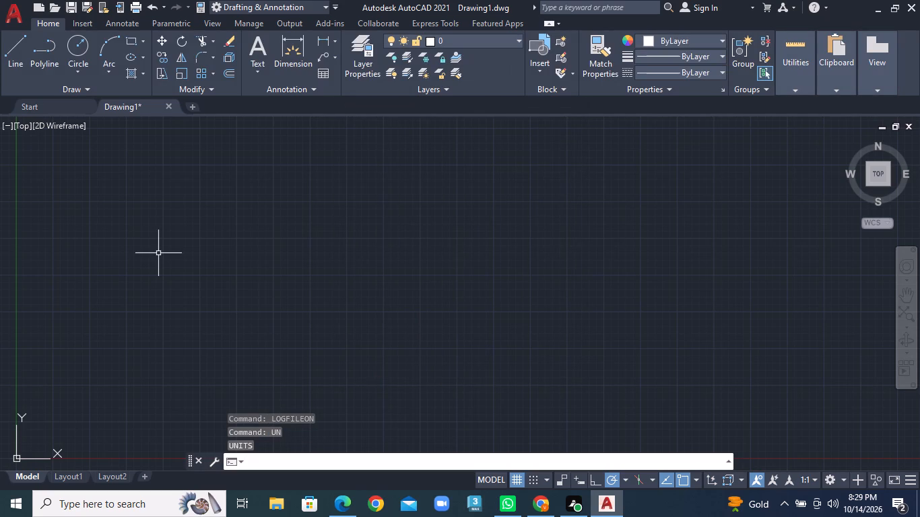
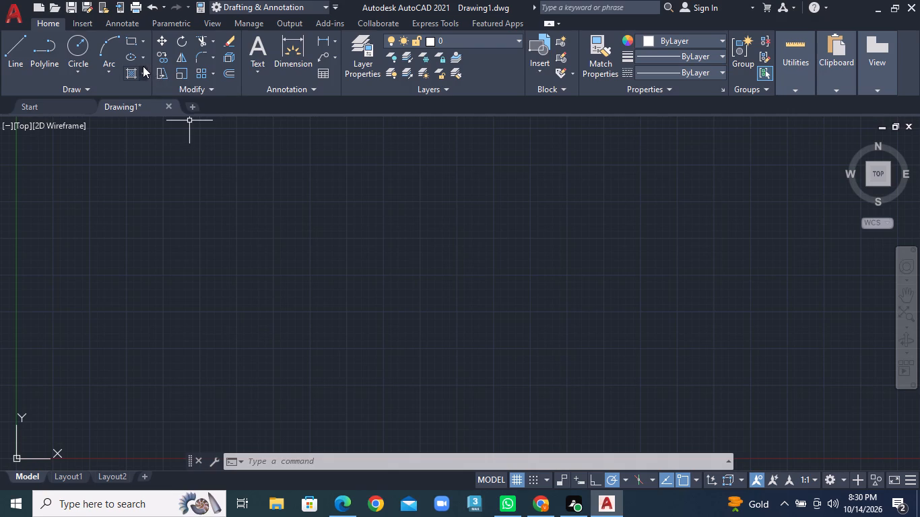
Draw a rectangle with length 26' and width 35' as the outer wall outline.
{"action": "left_click", "coordinate": [141, 46]}
{"action": "left_click", "coordinate": [162, 67]}
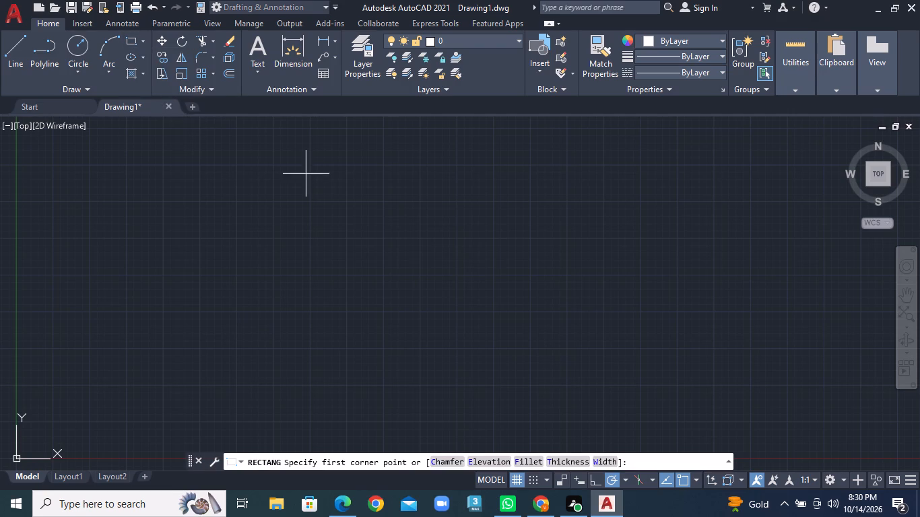
{"action": "left_click", "coordinate": [372, 152]}
{"action": "right_click", "coordinate": [539, 342]}
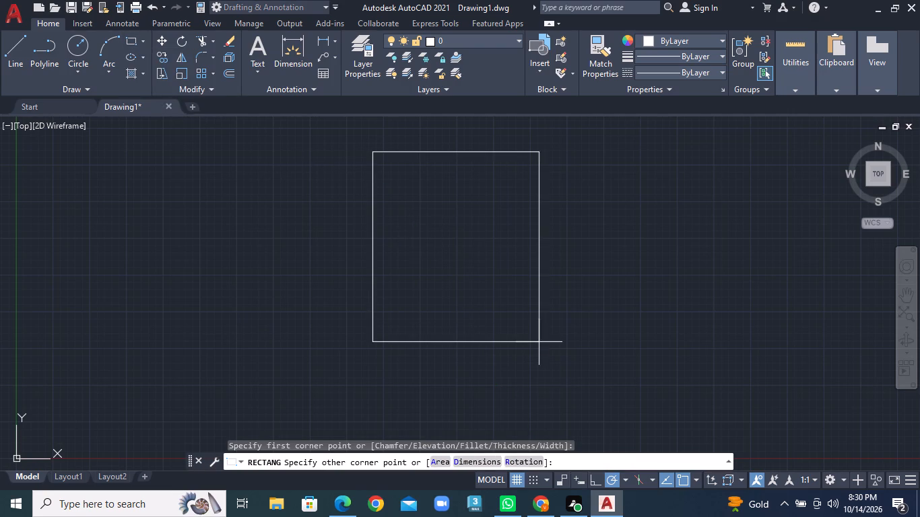
{"action": "left_click", "coordinate": [578, 230]}
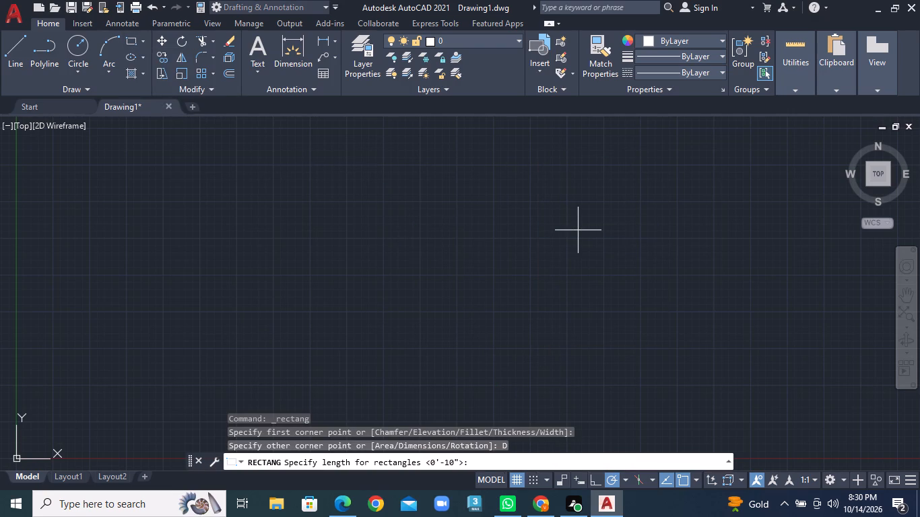
{"action": "type", "text": "26'"}
{"action": "key", "text": "Return"}
{"action": "type", "text": "35'"}
{"action": "key", "text": "Return"}
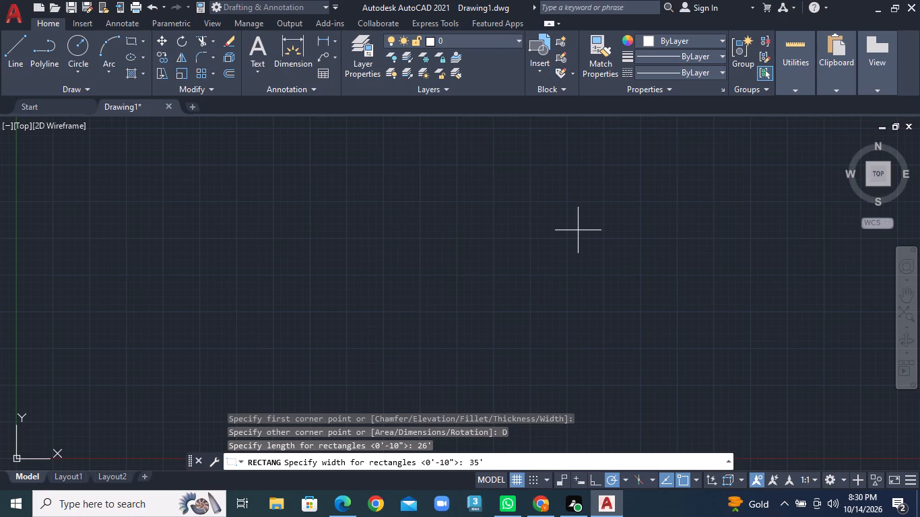
{"action": "left_click", "coordinate": [578, 230]}
{"action": "left_click", "coordinate": [523, 289]}
Move the UCS origin away from the rectangle to an empty area at its lower left.
{"action": "scroll", "coordinate": [537, 277], "scroll_direction": "down", "scroll_amount": 1}
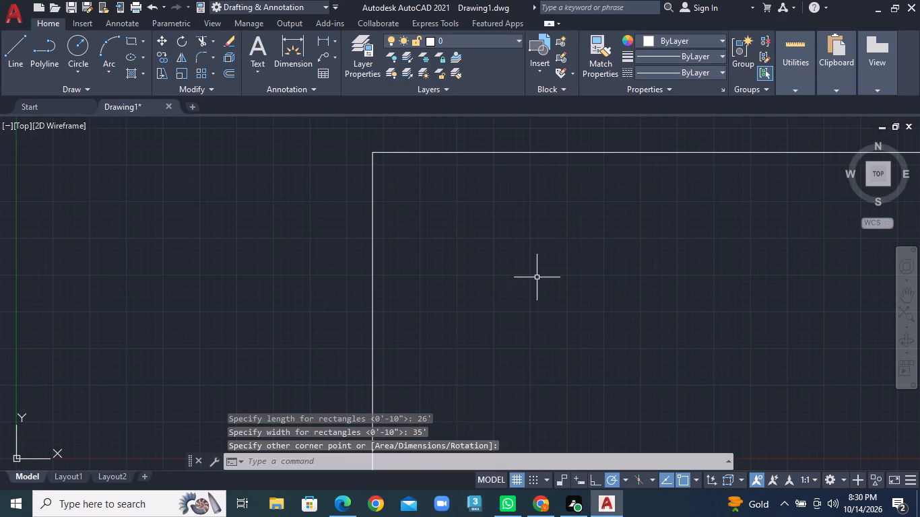
{"action": "scroll", "coordinate": [537, 277], "scroll_direction": "down", "scroll_amount": 7}
{"action": "middle_click_drag", "start_coordinate": [578, 307], "coordinate": [556, 126]}
{"action": "scroll", "coordinate": [570, 252], "scroll_direction": "down", "scroll_amount": 3}
{"action": "middle_click_drag", "start_coordinate": [578, 285], "coordinate": [578, 281]}
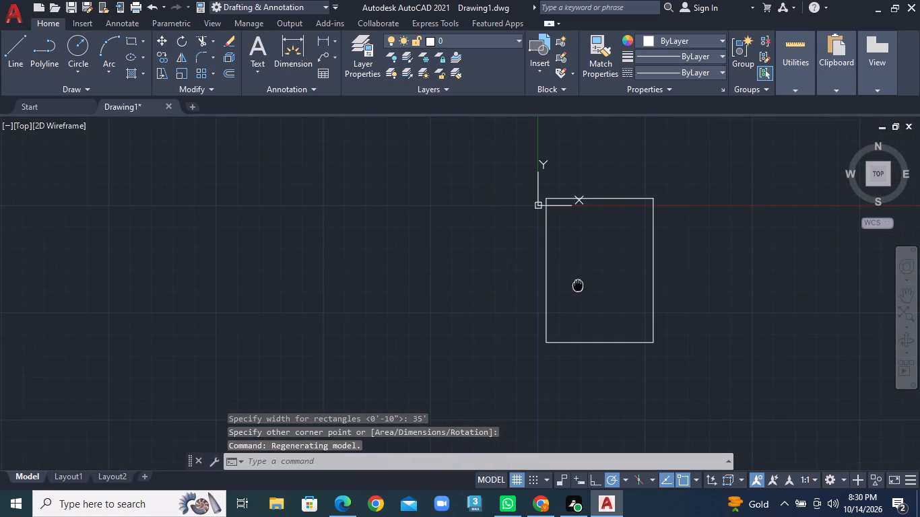
{"action": "middle_click_drag", "start_coordinate": [578, 281], "coordinate": [586, 247]}
{"action": "left_click", "coordinate": [550, 167]}
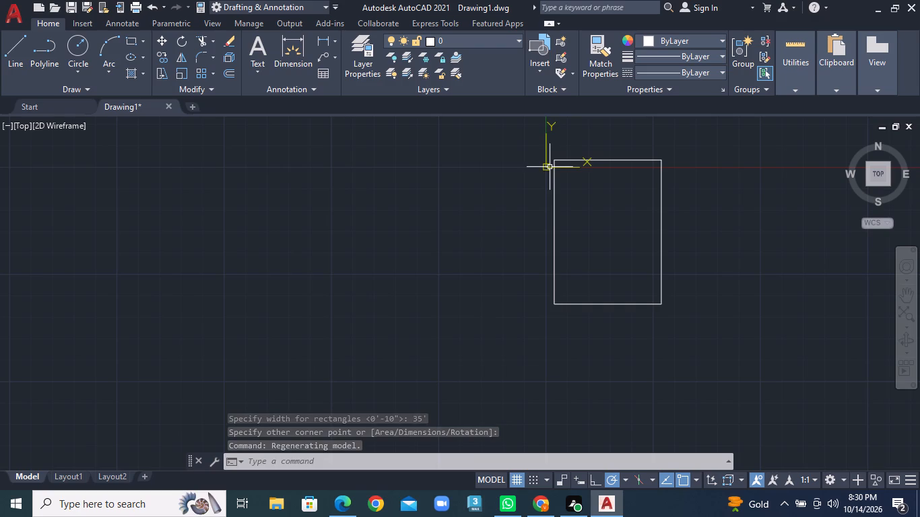
{"action": "left_click_drag", "start_coordinate": [546, 166], "coordinate": [1, 442]}
{"action": "double_click", "coordinate": [1, 442]}
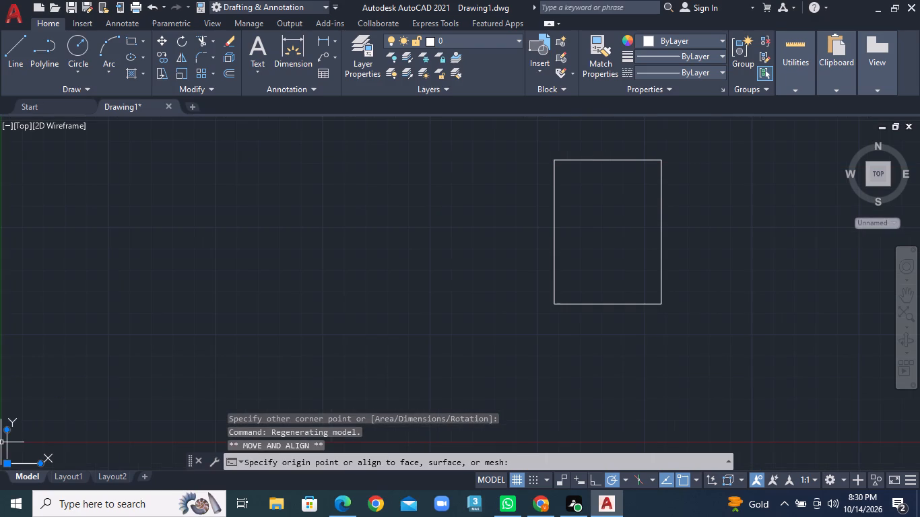
Offset the 26' by 35' rectangle 9" inward to form the outer wall thickness.
{"action": "middle_click_drag", "start_coordinate": [440, 339], "coordinate": [259, 359]}
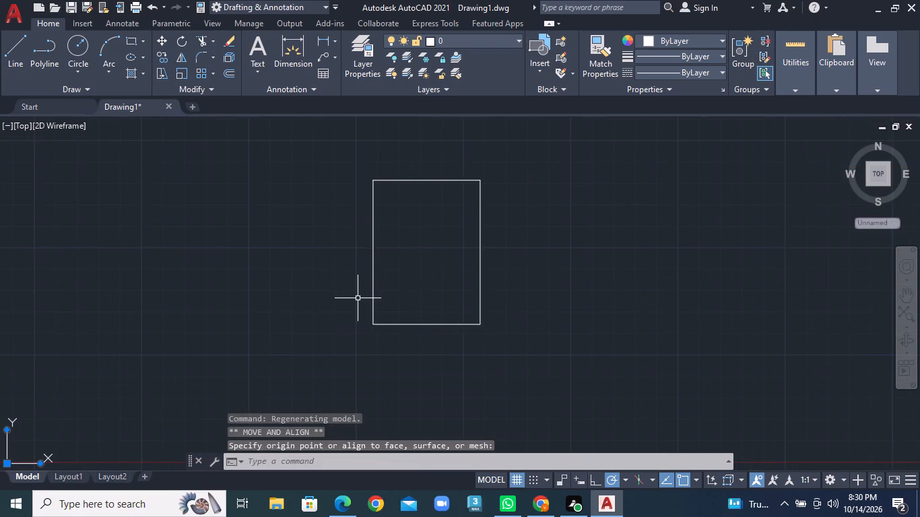
{"action": "scroll", "coordinate": [359, 296], "scroll_direction": "up", "scroll_amount": 1}
{"action": "middle_click_drag", "start_coordinate": [419, 256], "coordinate": [393, 333]}
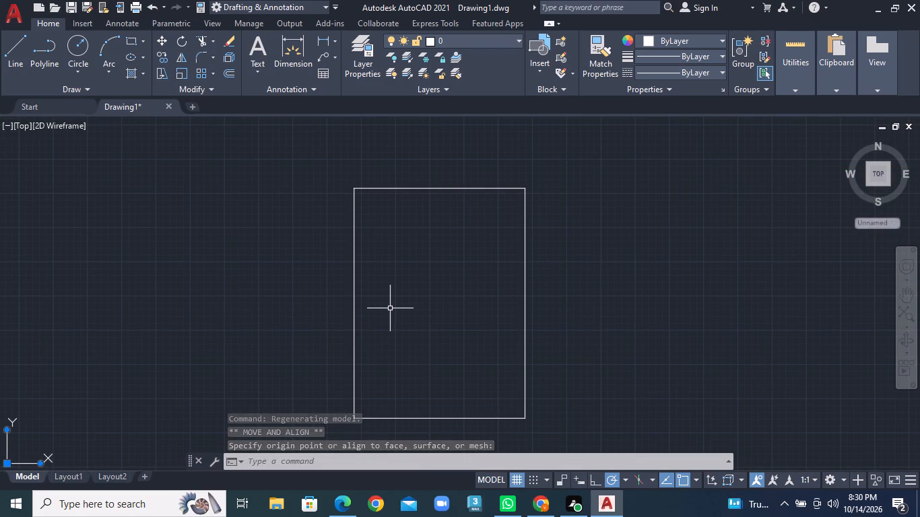
{"action": "left_click", "coordinate": [227, 71]}
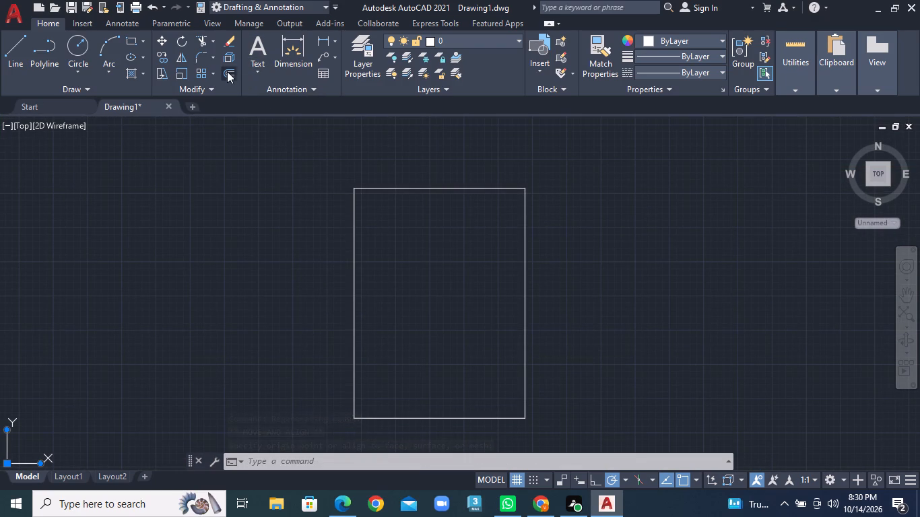
{"action": "type", "text": "9\""}
{"action": "key", "text": "Return"}
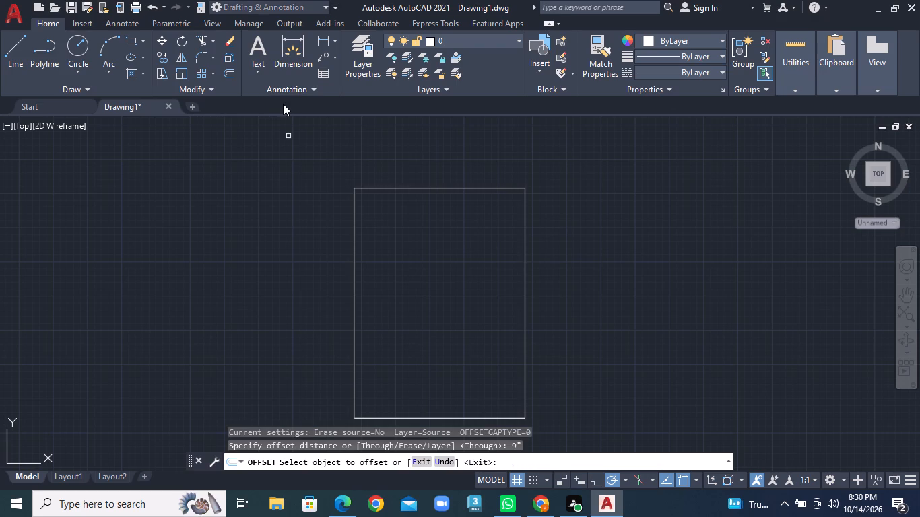
{"action": "left_click", "coordinate": [409, 189]}
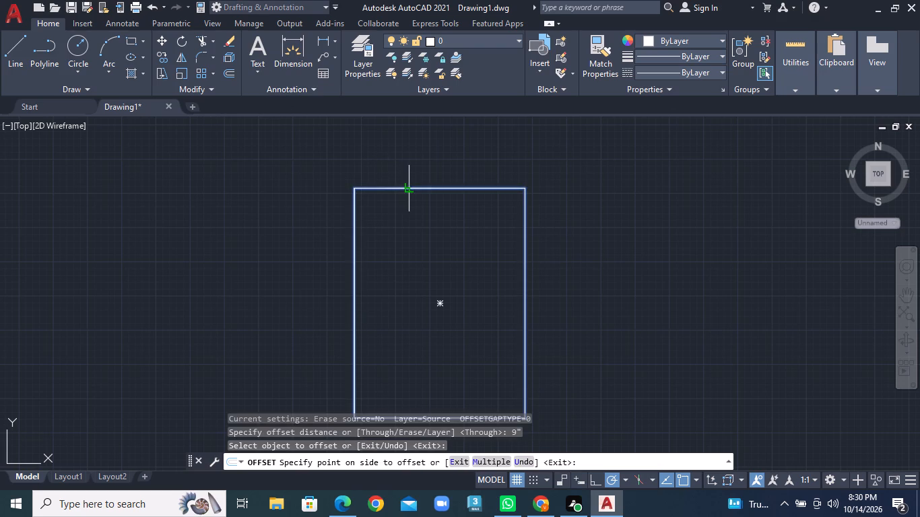
{"action": "left_click", "coordinate": [418, 214]}
{"action": "middle_click_drag", "start_coordinate": [432, 250], "coordinate": [440, 221]}
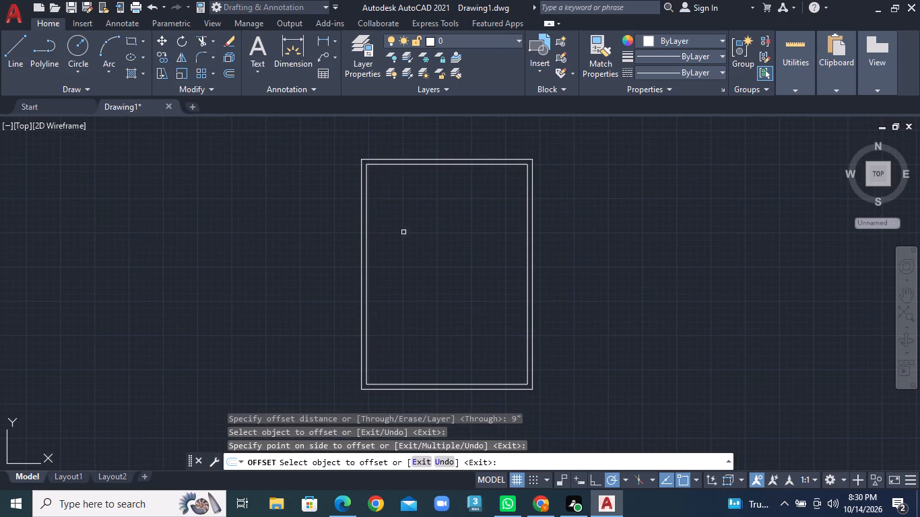
{"action": "key", "text": "Escape"}
Explode the inner rectangle into separate lines.
{"action": "key", "text": "x"}
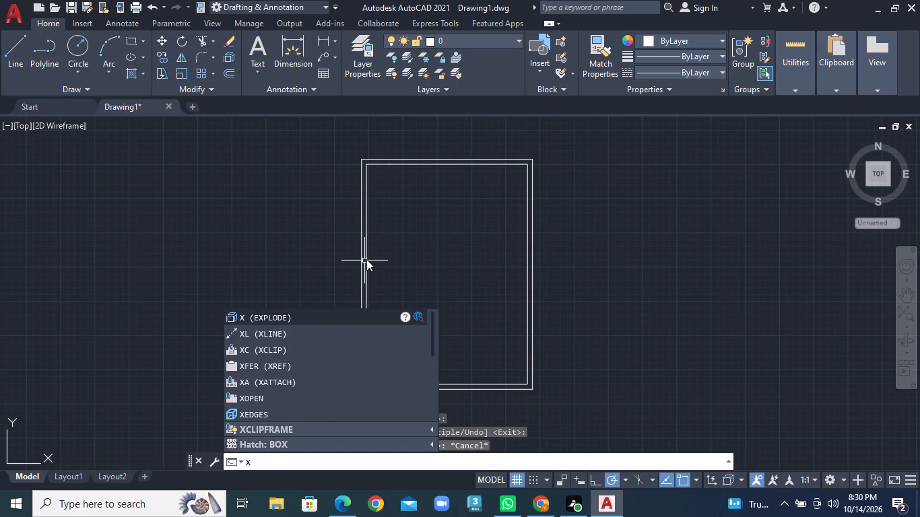
{"action": "key", "text": "space"}
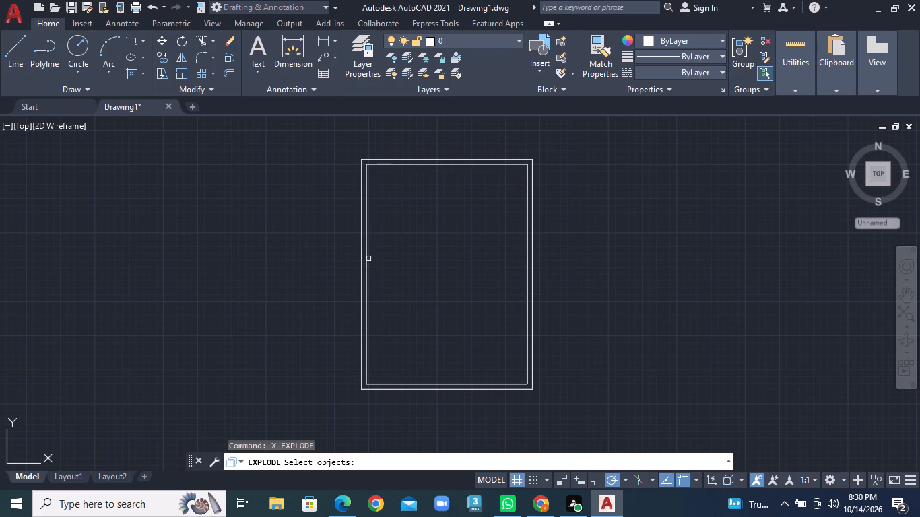
{"action": "left_click", "coordinate": [368, 261]}
{"action": "key", "text": "space"}
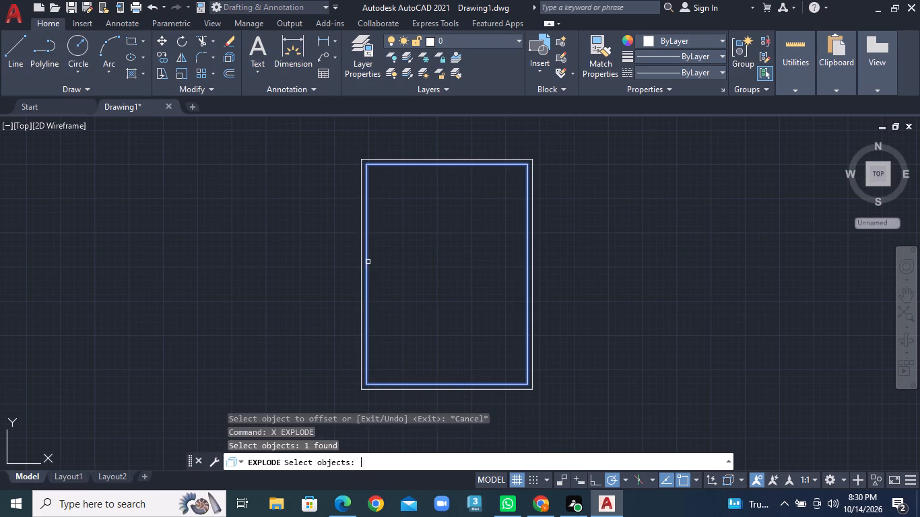
Offset the inner left wall line 9'8" to the right, into the plan.
{"action": "left_click", "coordinate": [232, 78]}
{"action": "scroll", "coordinate": [362, 199], "scroll_direction": "up", "scroll_amount": 1}
{"action": "middle_click_drag", "start_coordinate": [379, 206], "coordinate": [341, 260]}
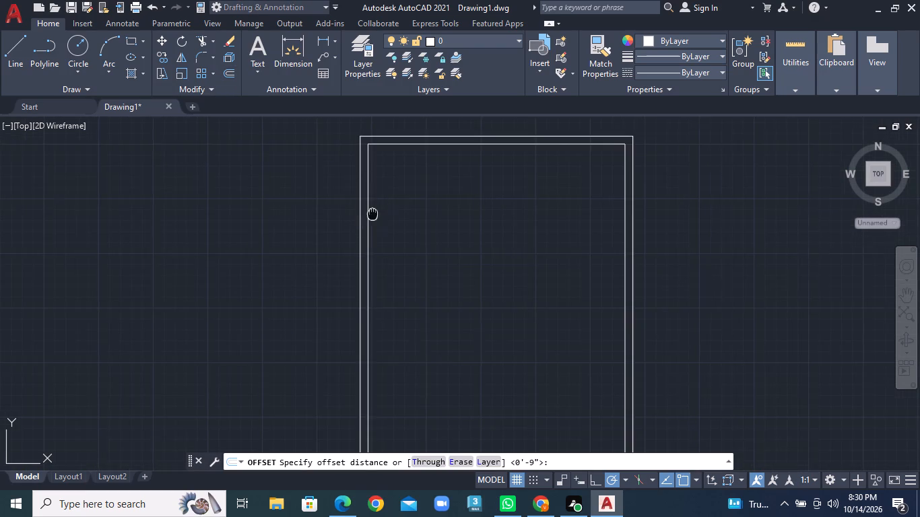
{"action": "middle_click_drag", "start_coordinate": [341, 260], "coordinate": [227, 337]}
{"action": "scroll", "coordinate": [297, 329], "scroll_direction": "up", "scroll_amount": 1}
{"action": "middle_click_drag", "start_coordinate": [297, 329], "coordinate": [339, 283]}
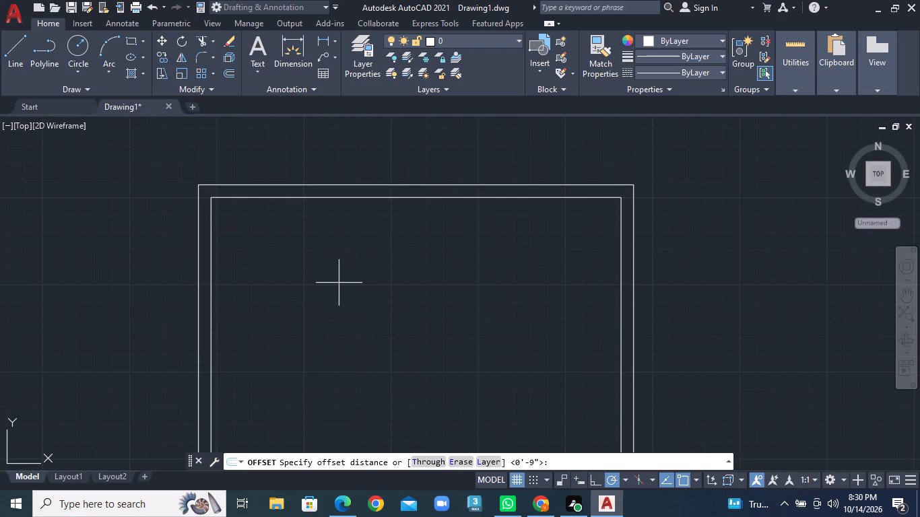
{"action": "left_click", "coordinate": [225, 71]}
{"action": "type", "text": "9'8\""}
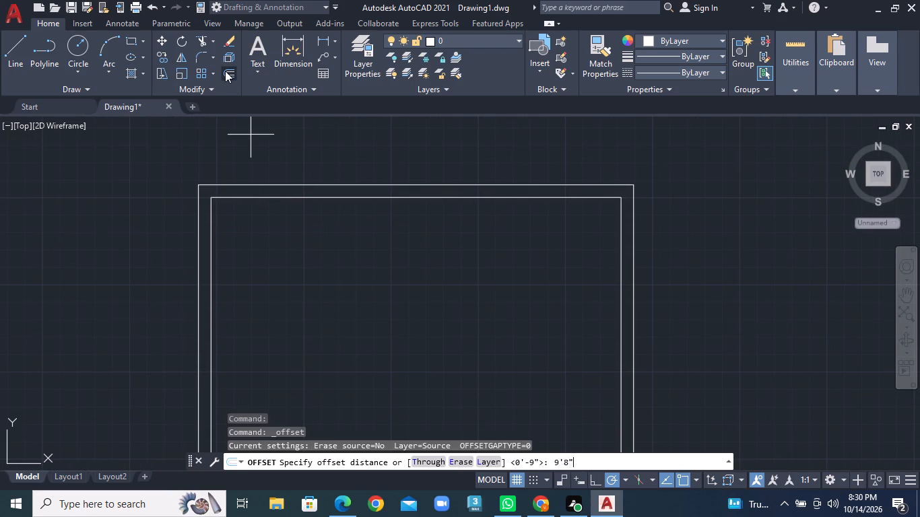
{"action": "key", "text": "Return"}
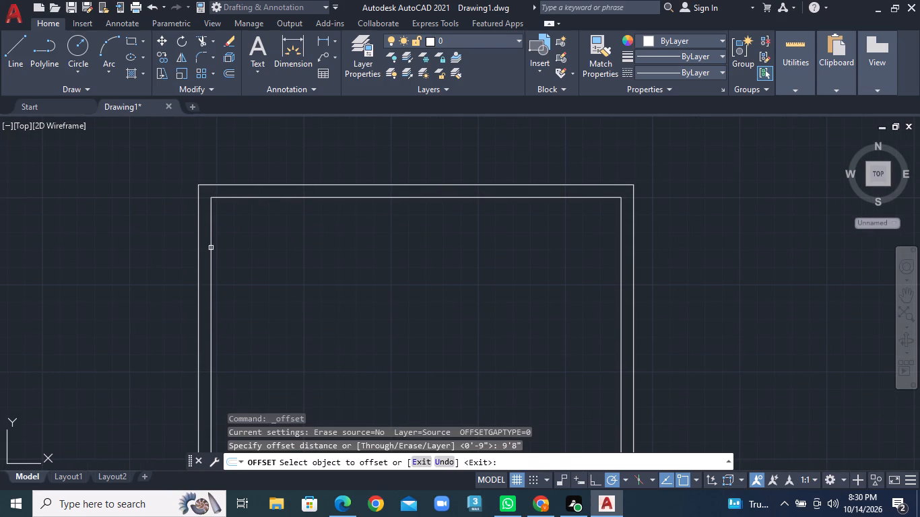
{"action": "left_click", "coordinate": [211, 248]}
{"action": "left_click", "coordinate": [305, 258]}
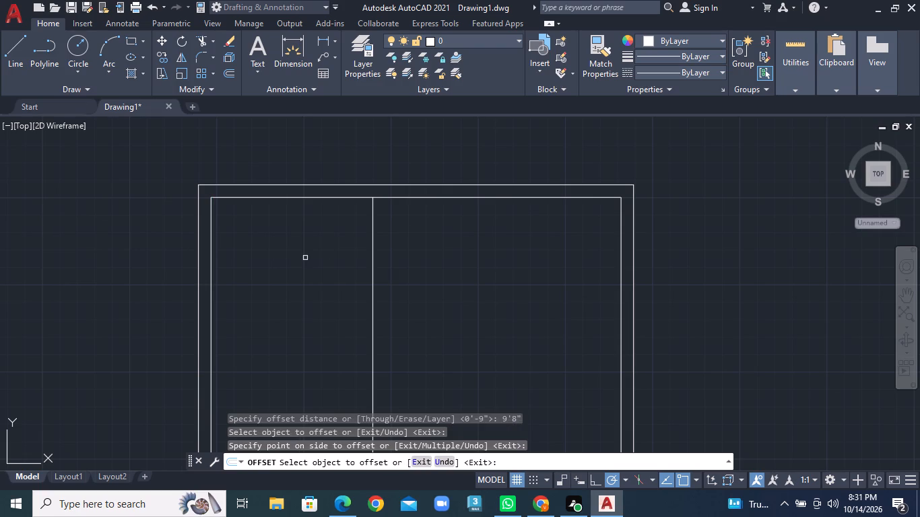
Offset the new vertical partition line 9" to the right to give the wall its thickness.
{"action": "left_click", "coordinate": [226, 70]}
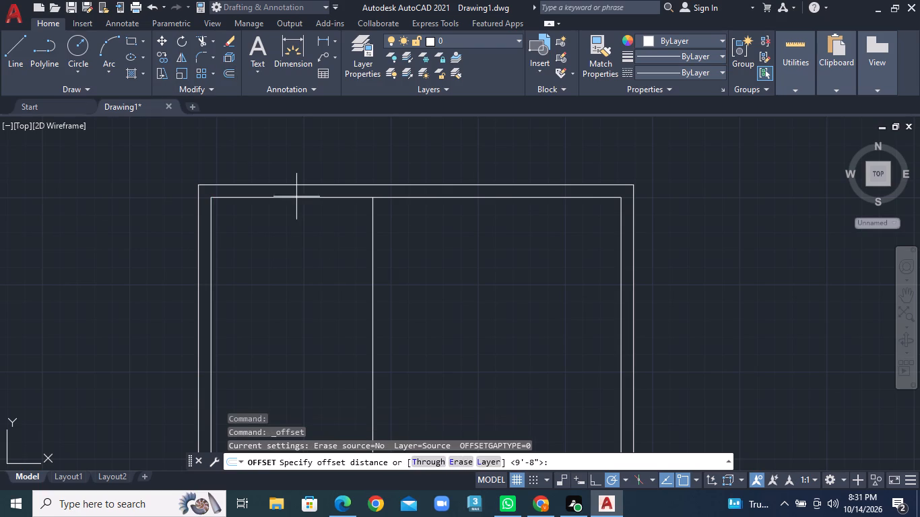
{"action": "type", "text": "9\""}
{"action": "key", "text": "Return"}
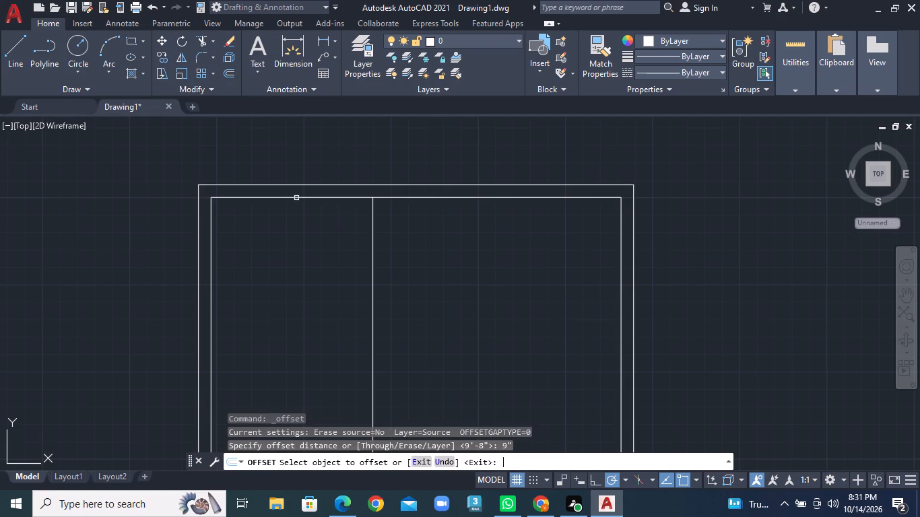
{"action": "left_click", "coordinate": [373, 269]}
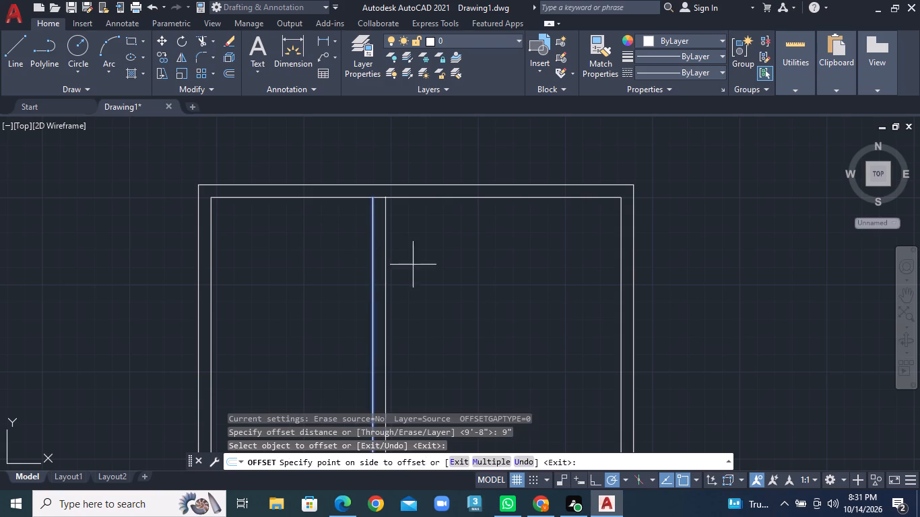
{"action": "left_click", "coordinate": [428, 264]}
Offset the right-hand line of the first partition wall 5' to the right.
{"action": "left_click", "coordinate": [231, 77]}
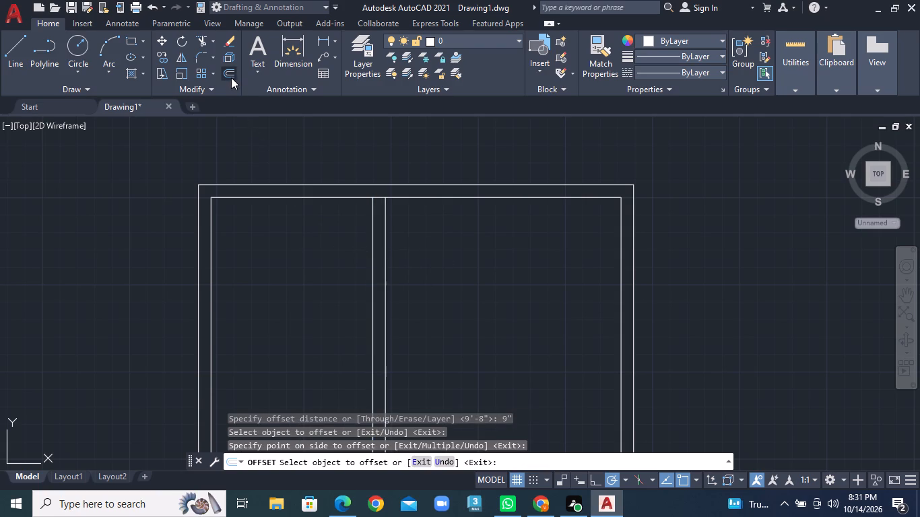
{"action": "type", "text": "5'"}
{"action": "key", "text": "Return"}
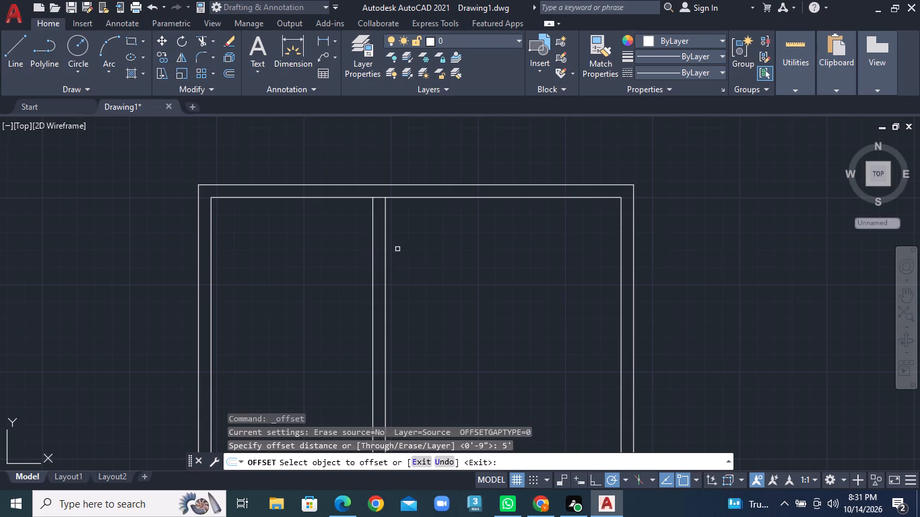
{"action": "left_click", "coordinate": [386, 253]}
{"action": "left_click", "coordinate": [426, 255]}
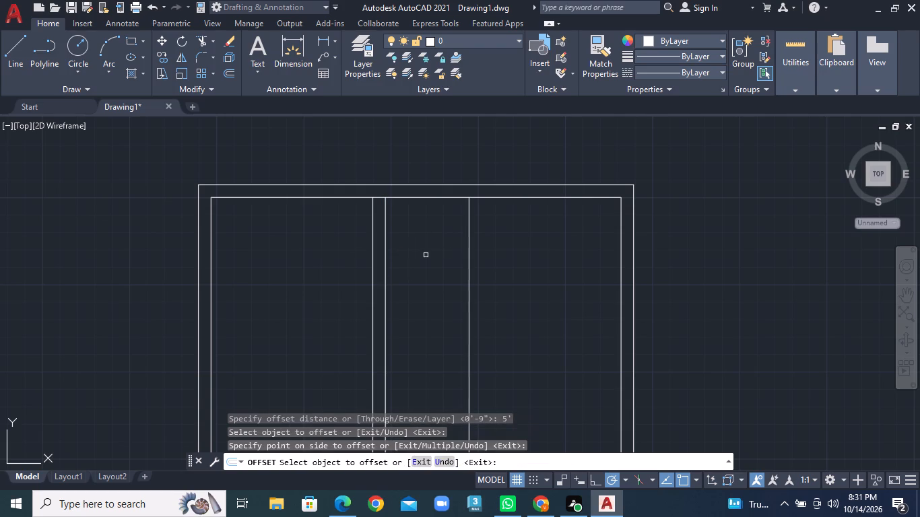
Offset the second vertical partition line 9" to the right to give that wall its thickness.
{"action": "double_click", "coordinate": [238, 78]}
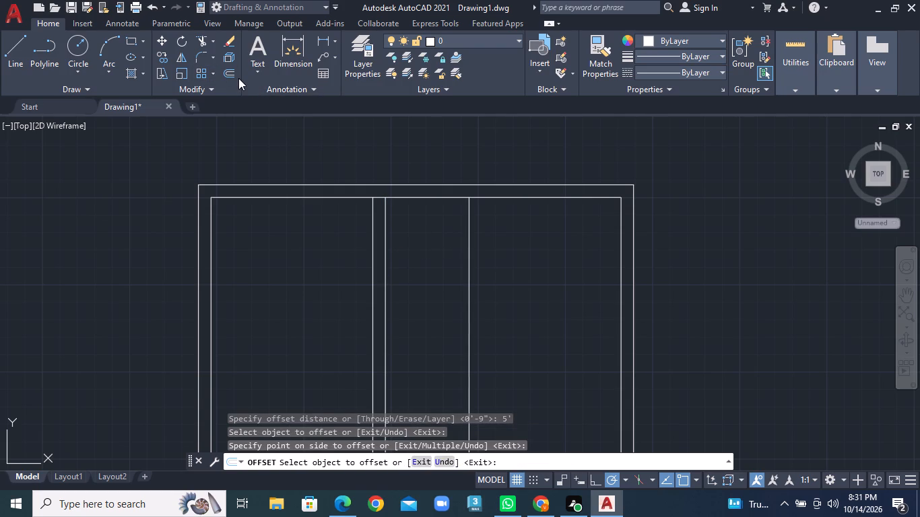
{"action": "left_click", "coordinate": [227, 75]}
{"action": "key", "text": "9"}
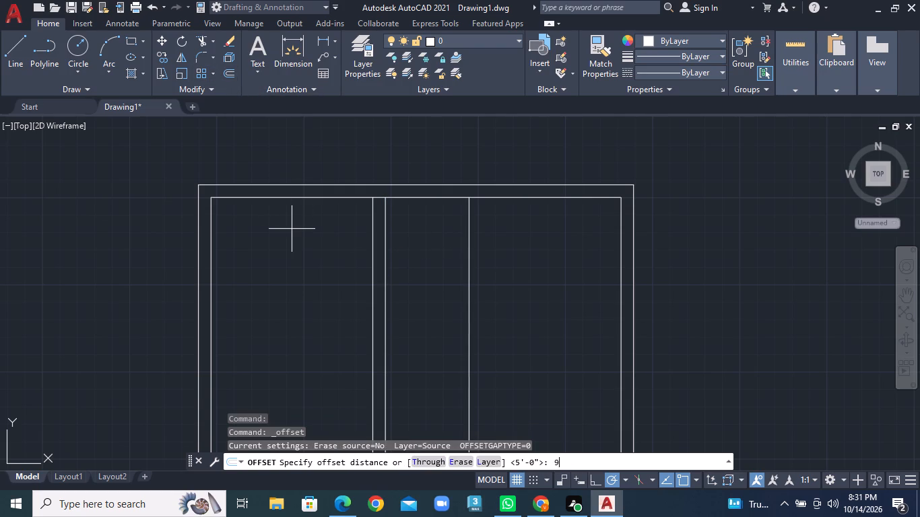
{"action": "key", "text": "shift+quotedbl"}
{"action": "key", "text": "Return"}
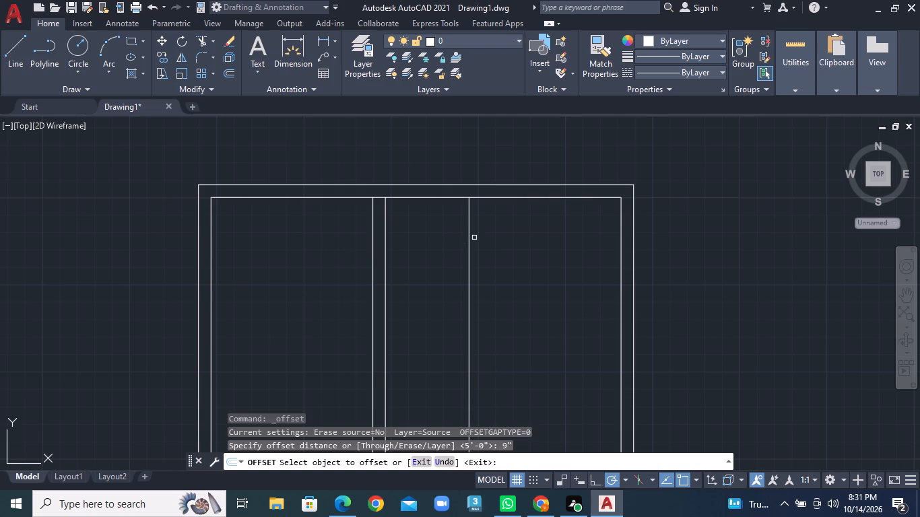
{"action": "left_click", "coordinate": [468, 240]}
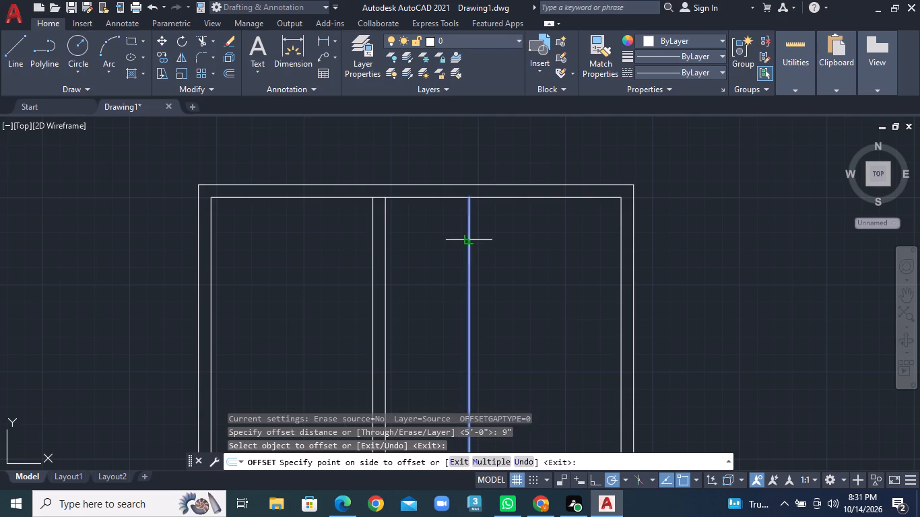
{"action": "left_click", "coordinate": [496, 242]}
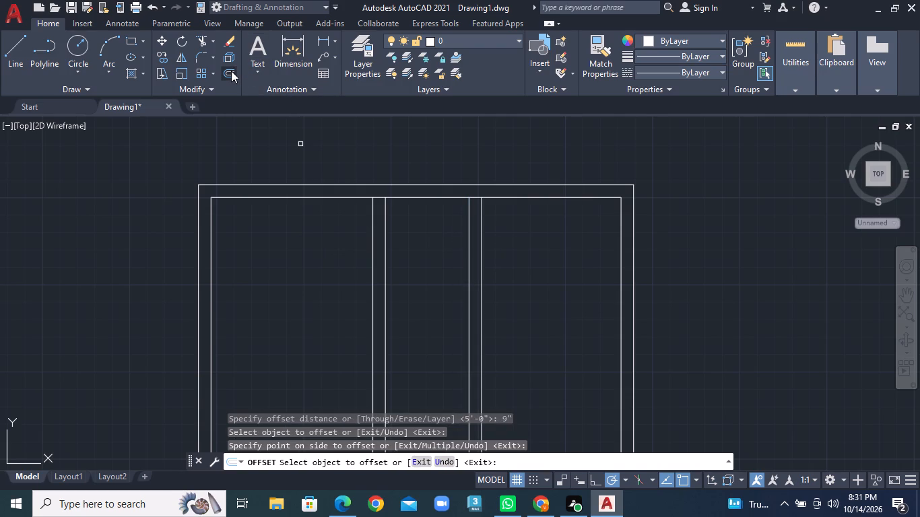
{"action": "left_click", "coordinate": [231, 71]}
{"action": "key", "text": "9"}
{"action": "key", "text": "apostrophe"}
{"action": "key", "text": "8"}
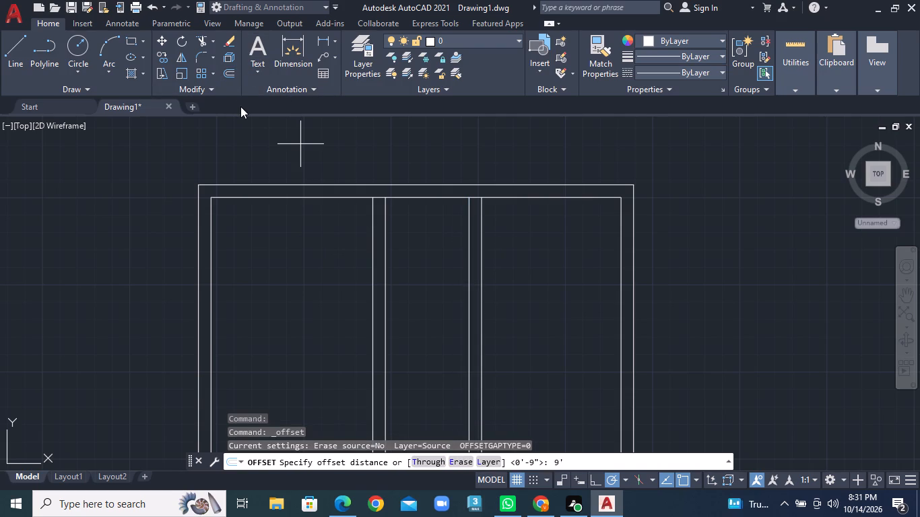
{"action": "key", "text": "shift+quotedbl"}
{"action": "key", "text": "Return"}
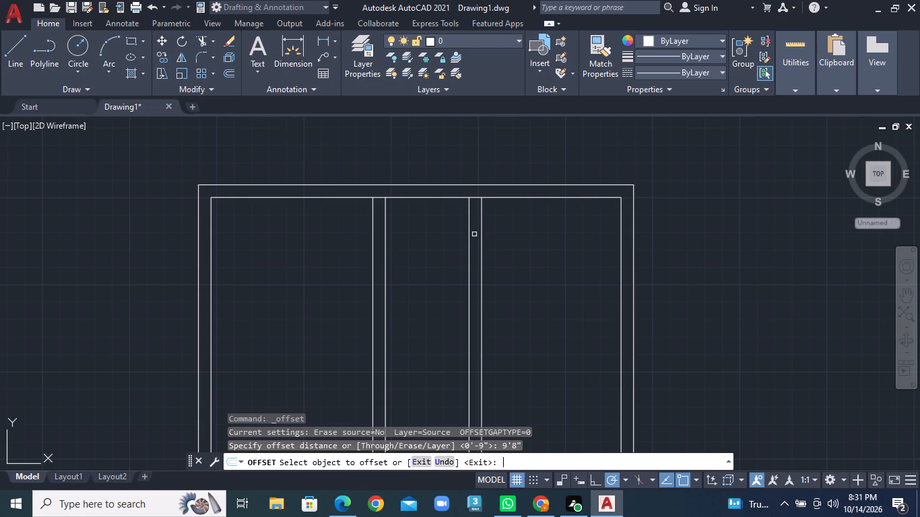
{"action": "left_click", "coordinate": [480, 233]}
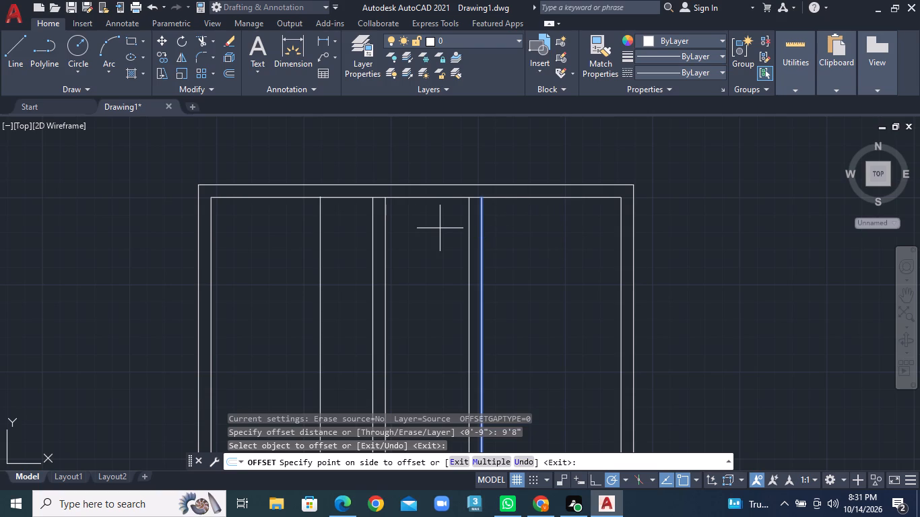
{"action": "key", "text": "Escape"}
Undo all the interior partition offsets, back to the exploded inner rectangle.
{"action": "key", "text": "ctrl+z"}
{"action": "key", "text": "ctrl+z"}
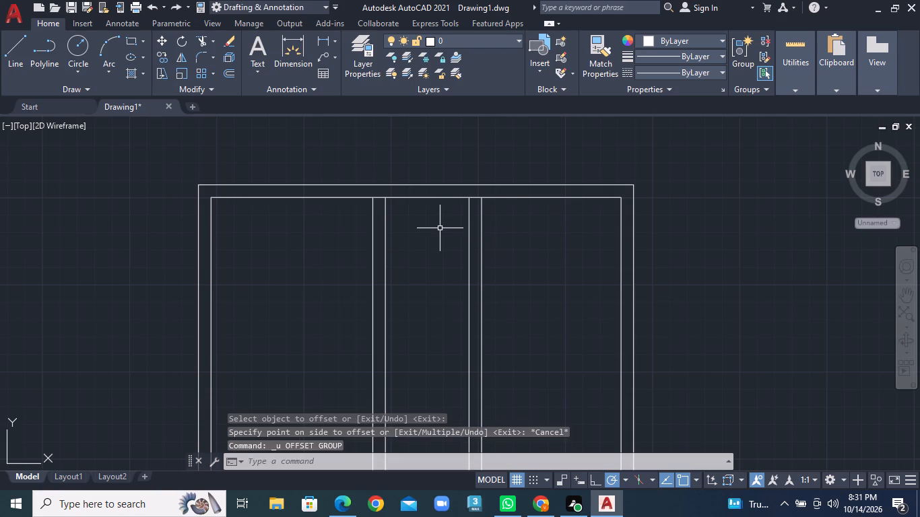
{"action": "key", "text": "ctrl+z"}
{"action": "key", "text": "ctrl+z"}
{"action": "key", "text": "ctrl+z"}
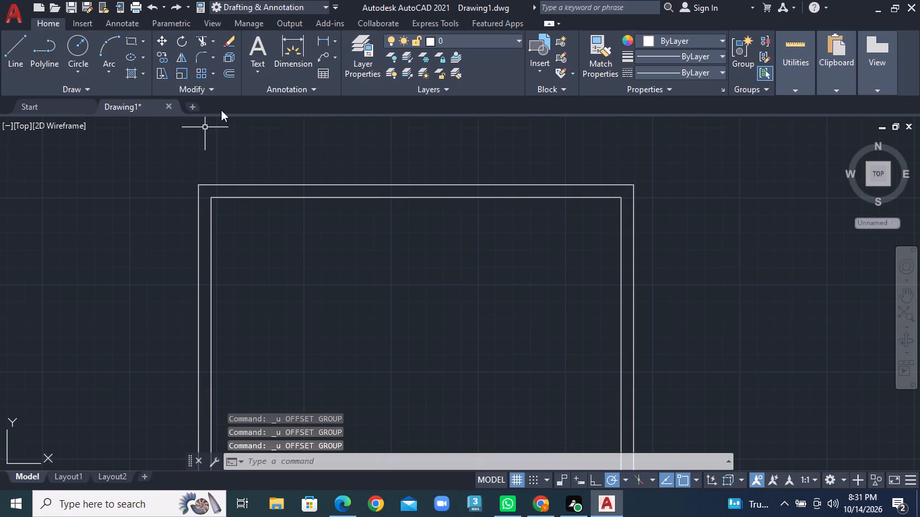
Offset the inner left and inner right wall lines 9'8" into the plan.
{"action": "left_click", "coordinate": [228, 75]}
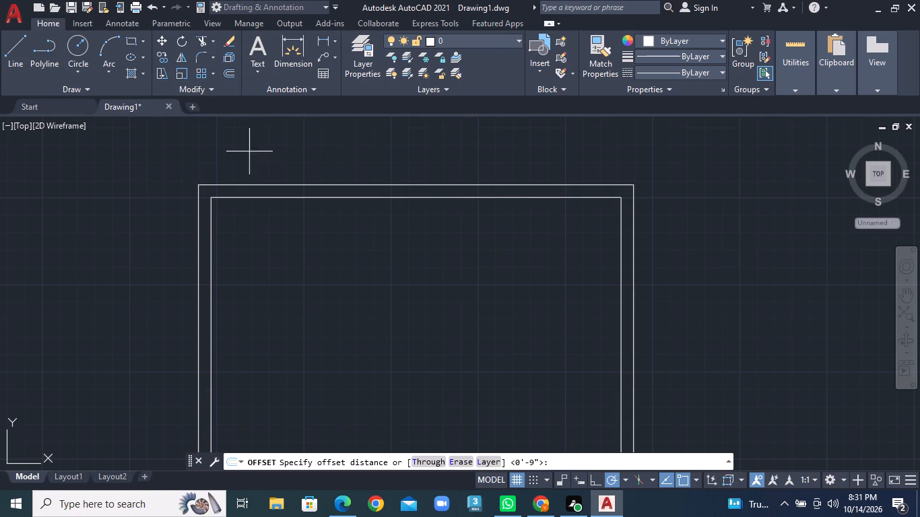
{"action": "type", "text": "9'8\""}
{"action": "key", "text": "Return"}
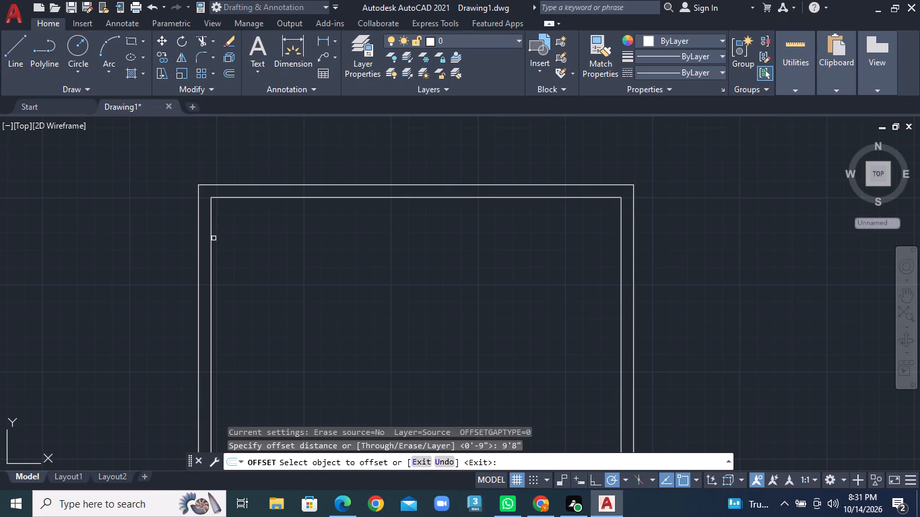
{"action": "left_click", "coordinate": [211, 238]}
{"action": "left_click", "coordinate": [313, 244]}
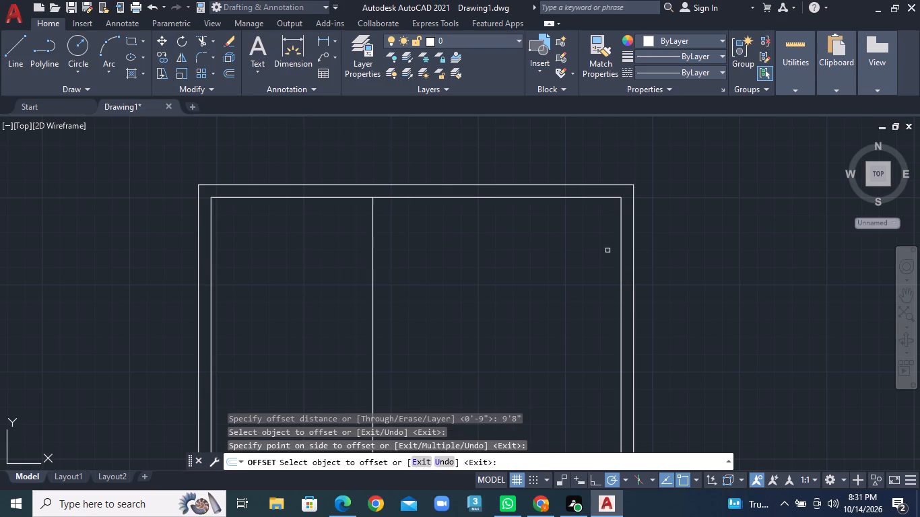
{"action": "left_click", "coordinate": [621, 254]}
{"action": "left_click", "coordinate": [528, 260]}
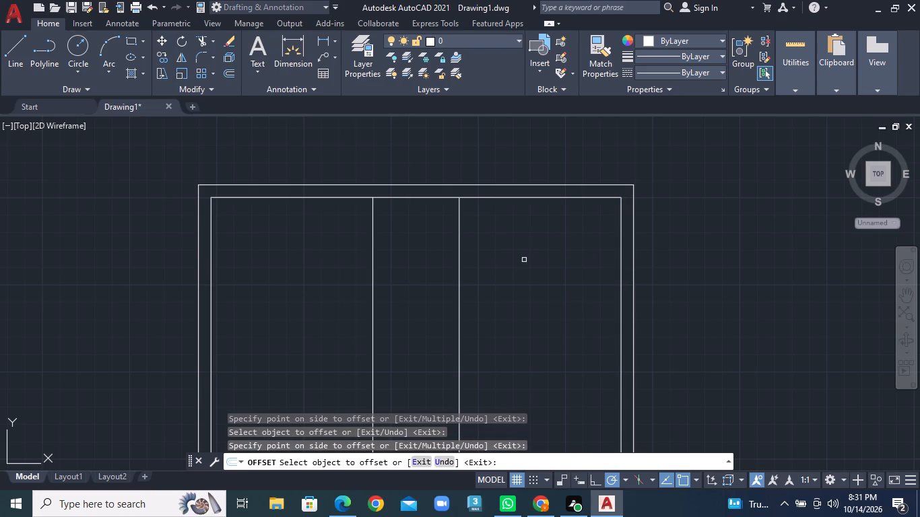
Offset the two vertical partition lines 4" toward each other to give both partition walls their thickness.
{"action": "scroll", "coordinate": [383, 252], "scroll_direction": "up", "scroll_amount": 1}
{"action": "middle_click_drag", "start_coordinate": [412, 255], "coordinate": [351, 268]}
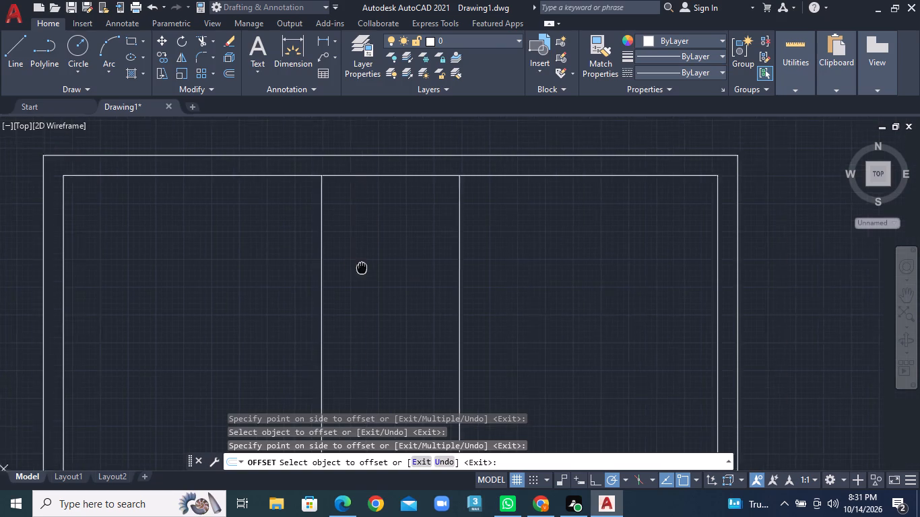
{"action": "middle_click_drag", "start_coordinate": [351, 268], "coordinate": [349, 268]}
{"action": "left_click", "coordinate": [228, 77]}
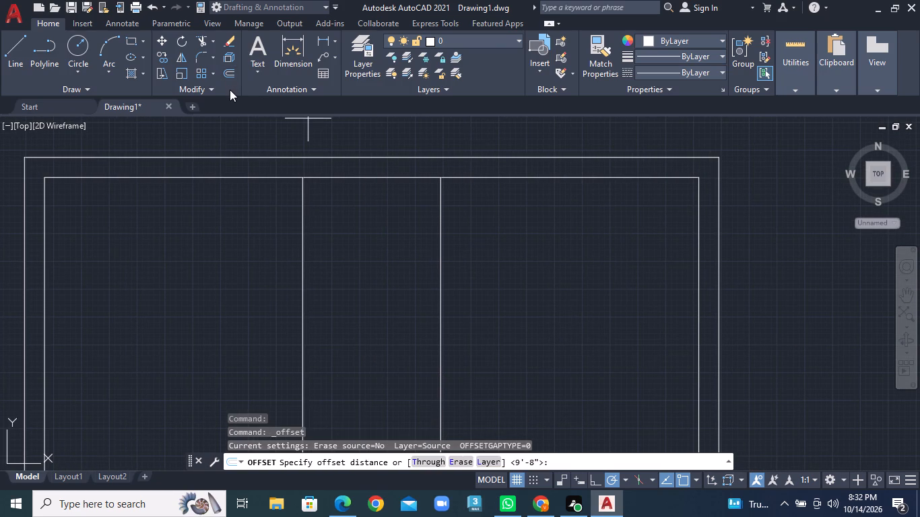
{"action": "key", "text": "4"}
{"action": "key", "text": "shift+quotedbl"}
{"action": "key", "text": "Return"}
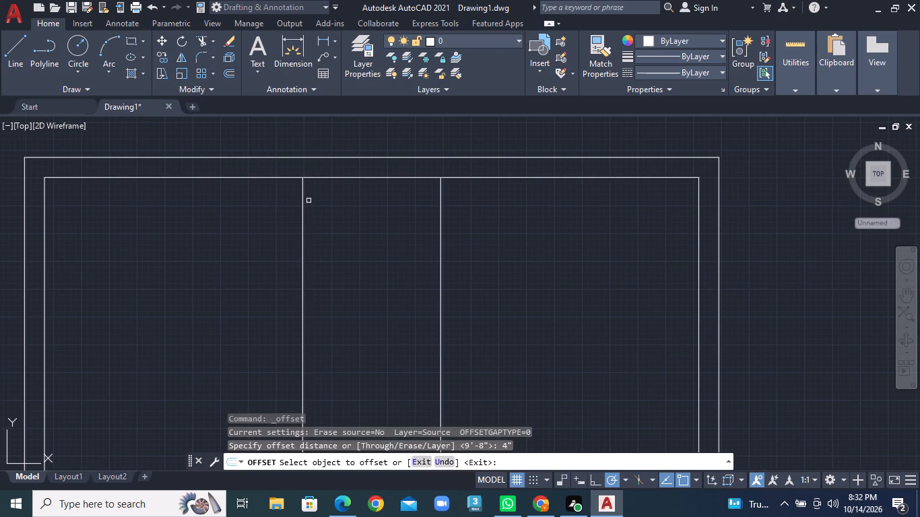
{"action": "left_click", "coordinate": [301, 203]}
{"action": "left_click", "coordinate": [335, 207]}
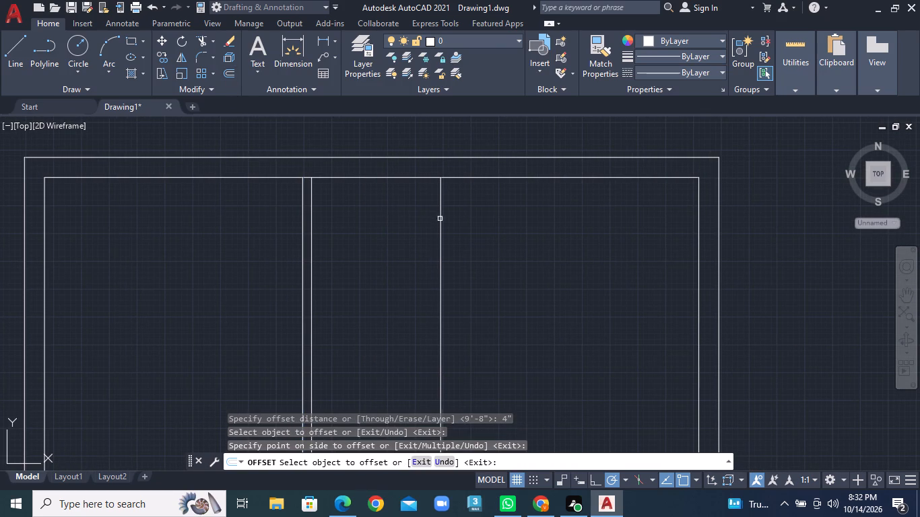
{"action": "left_click", "coordinate": [440, 219]}
{"action": "left_click", "coordinate": [393, 217]}
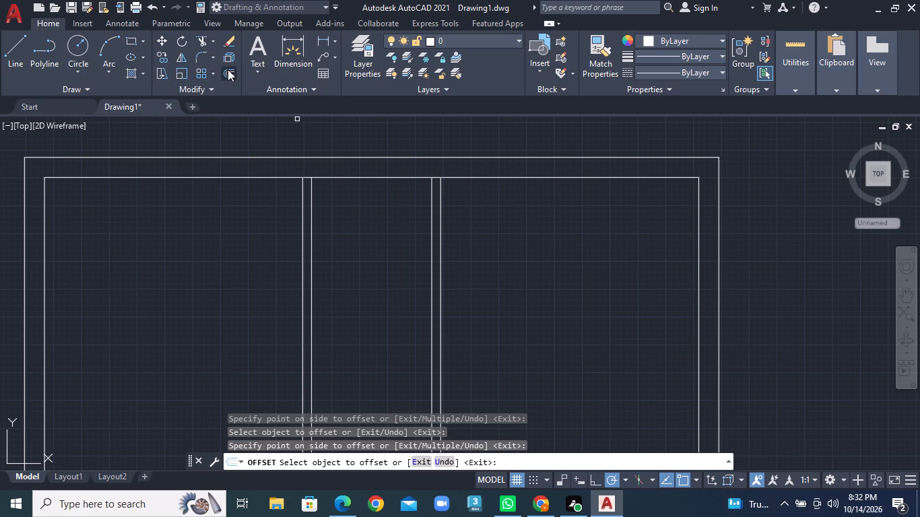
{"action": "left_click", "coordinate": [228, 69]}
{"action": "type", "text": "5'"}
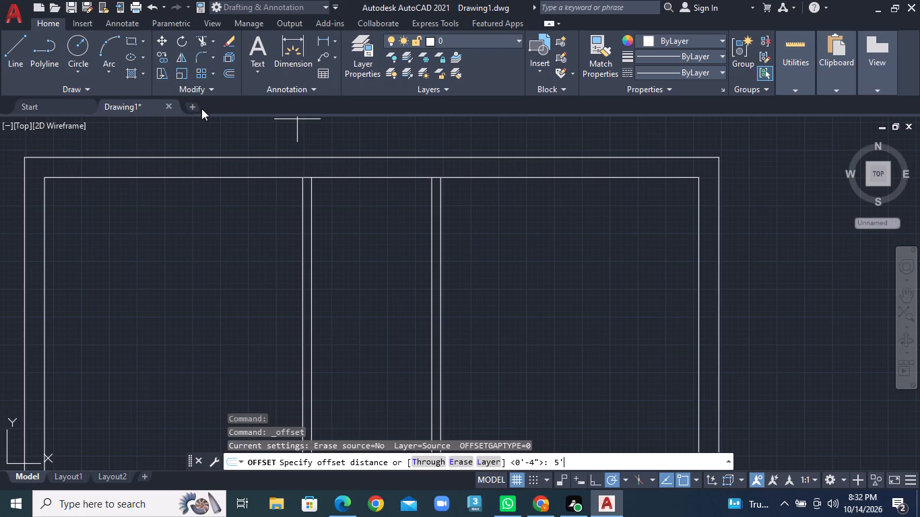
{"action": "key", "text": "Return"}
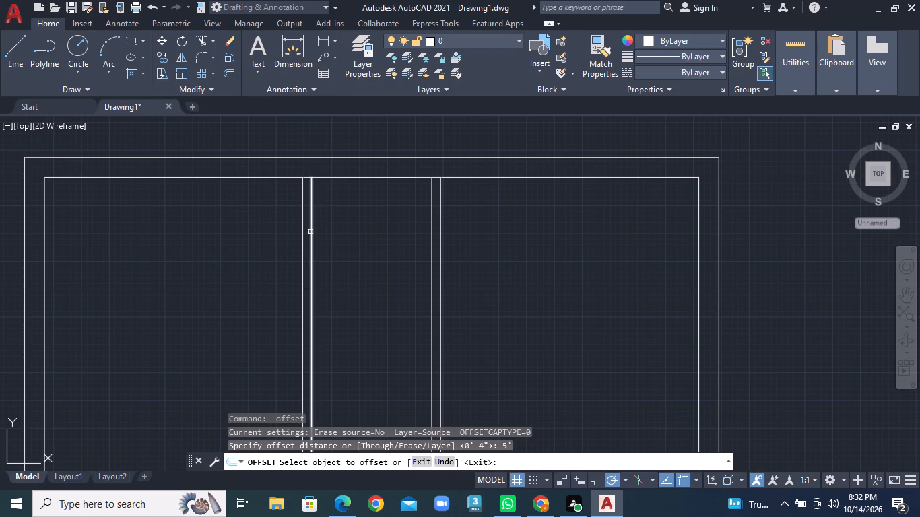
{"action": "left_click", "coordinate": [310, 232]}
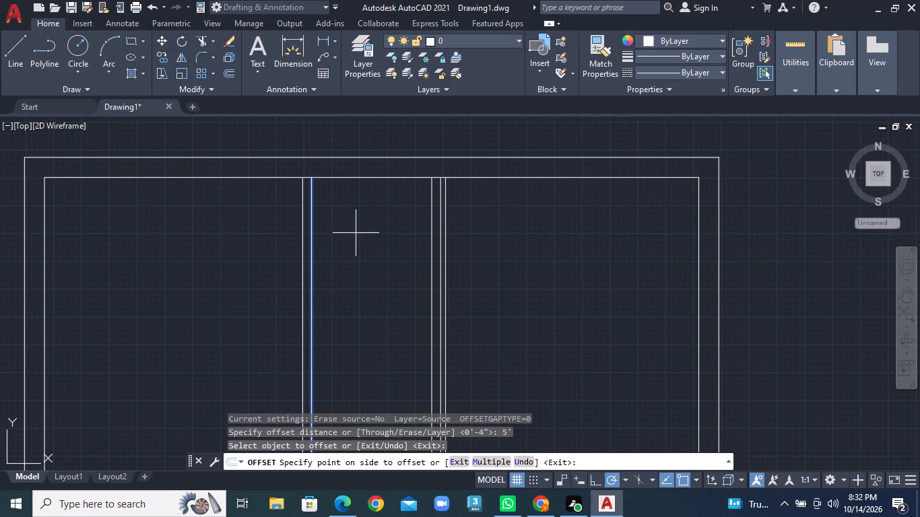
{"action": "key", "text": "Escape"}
Offset the inner top wall line 12' downward into the plan.
{"action": "scroll", "coordinate": [345, 230], "scroll_direction": "down", "scroll_amount": 3}
{"action": "middle_click_drag", "start_coordinate": [350, 250], "coordinate": [346, 228]}
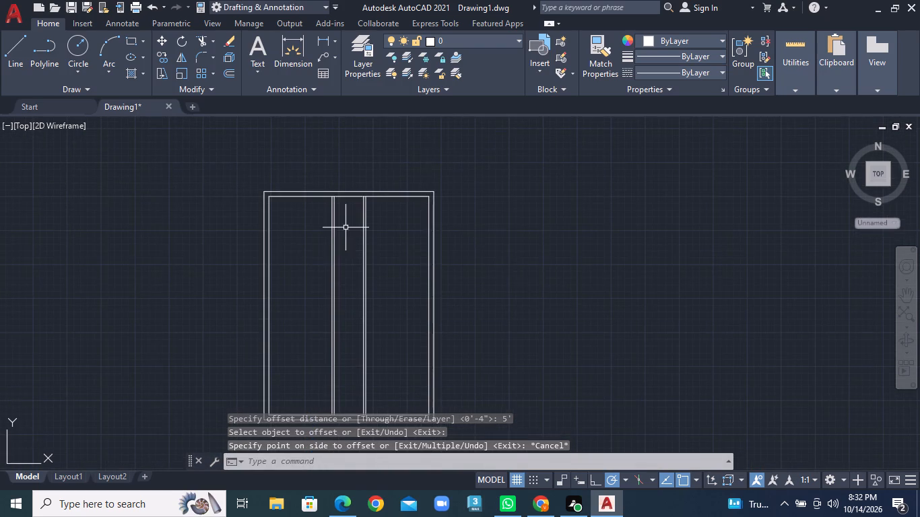
{"action": "scroll", "coordinate": [346, 226], "scroll_direction": "up", "scroll_amount": 2}
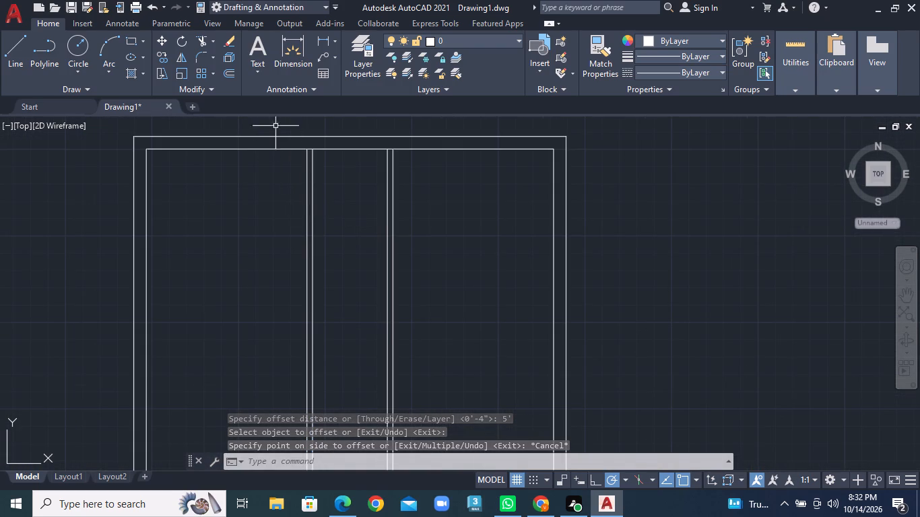
{"action": "left_click", "coordinate": [227, 73]}
{"action": "type", "text": "12'"}
{"action": "key", "text": "Return"}
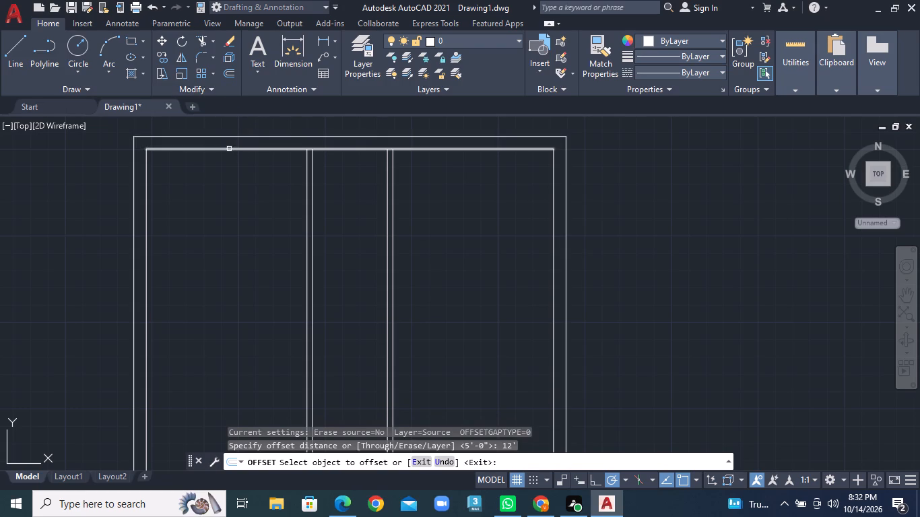
{"action": "left_click", "coordinate": [229, 149]}
{"action": "left_click", "coordinate": [236, 201]}
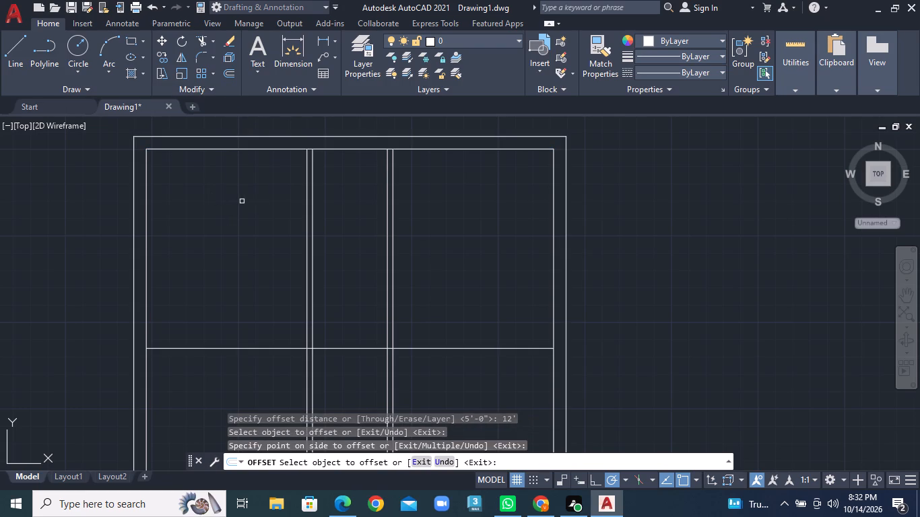
Offset the new horizontal partition line 4" downward to give the wall its thickness.
{"action": "left_click", "coordinate": [232, 75]}
{"action": "type", "text": "4\""}
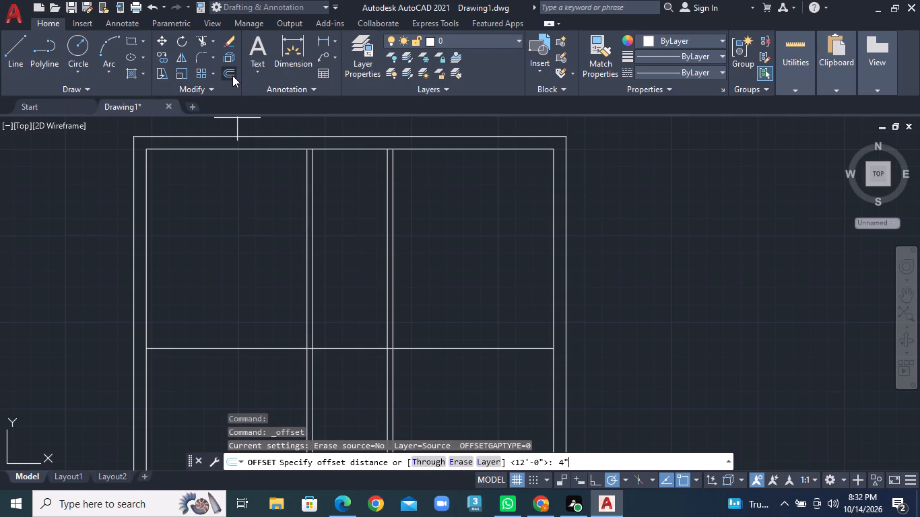
{"action": "key", "text": "Return"}
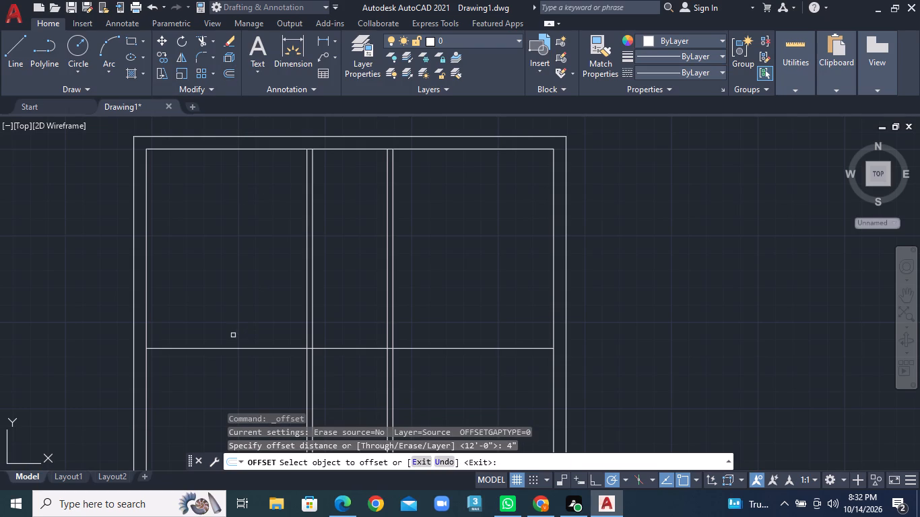
{"action": "left_click", "coordinate": [232, 347]}
{"action": "left_click", "coordinate": [230, 372]}
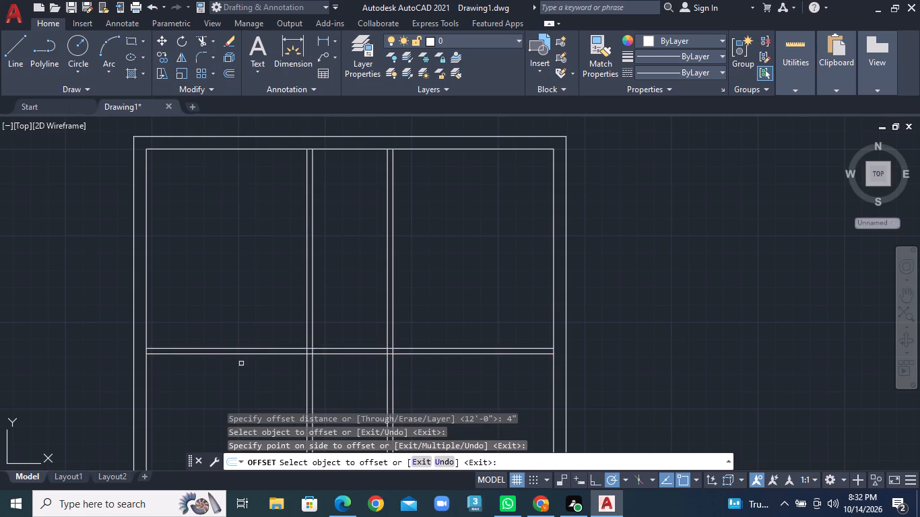
Offset the lower line of the horizontal partition wall 8' downward into the plan.
{"action": "middle_click_drag", "start_coordinate": [263, 355], "coordinate": [275, 245]}
{"action": "scroll", "coordinate": [276, 307], "scroll_direction": "down", "scroll_amount": 1}
{"action": "middle_click_drag", "start_coordinate": [308, 339], "coordinate": [278, 252]}
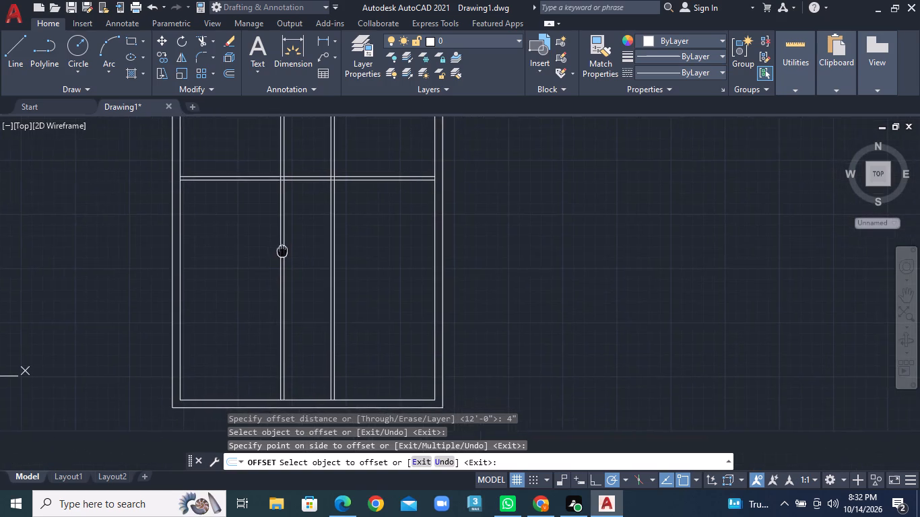
{"action": "middle_click_drag", "start_coordinate": [278, 252], "coordinate": [266, 275]}
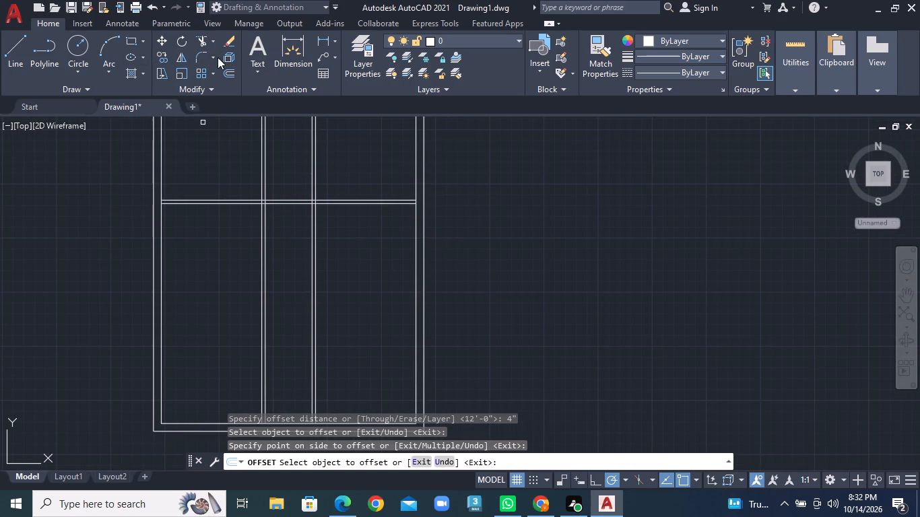
{"action": "left_click", "coordinate": [230, 71]}
{"action": "type", "text": "8;'"}
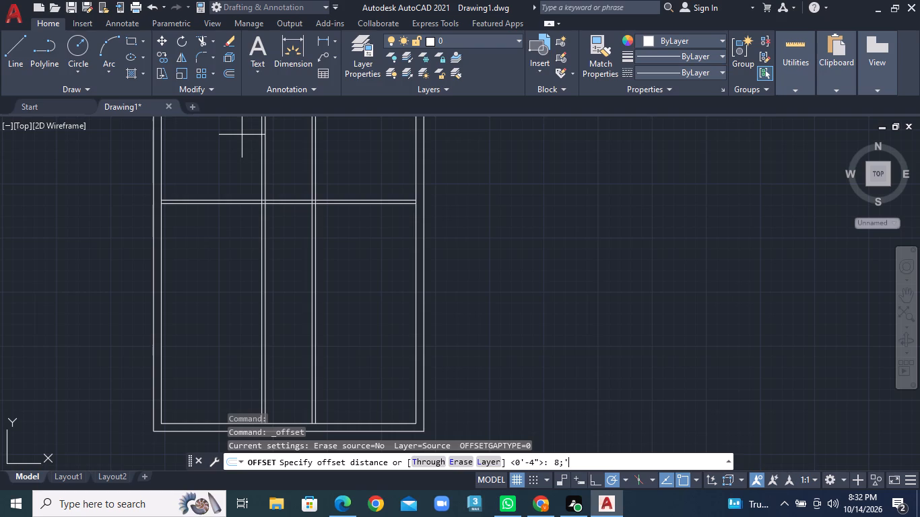
{"action": "key", "text": "BackSpace"}
{"action": "key", "text": "BackSpace"}
{"action": "key", "text": "apostrophe"}
{"action": "key", "text": "Return"}
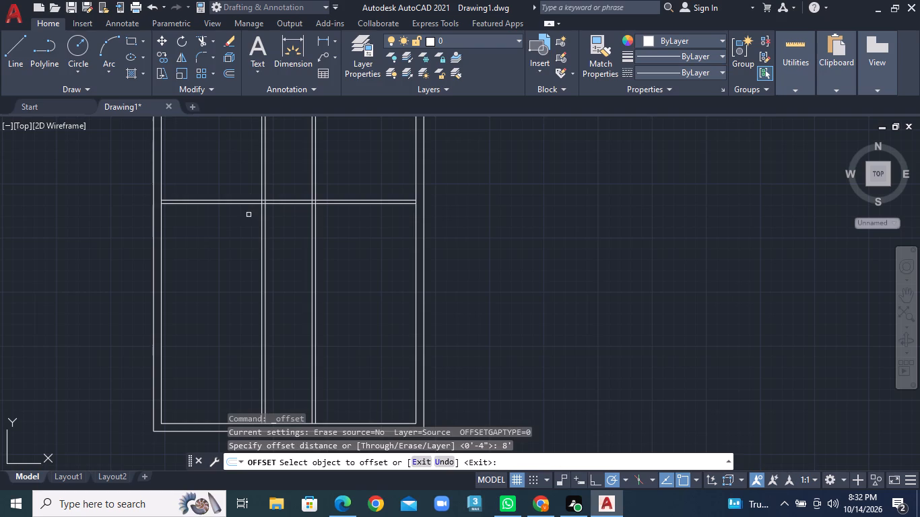
{"action": "left_click", "coordinate": [240, 204]}
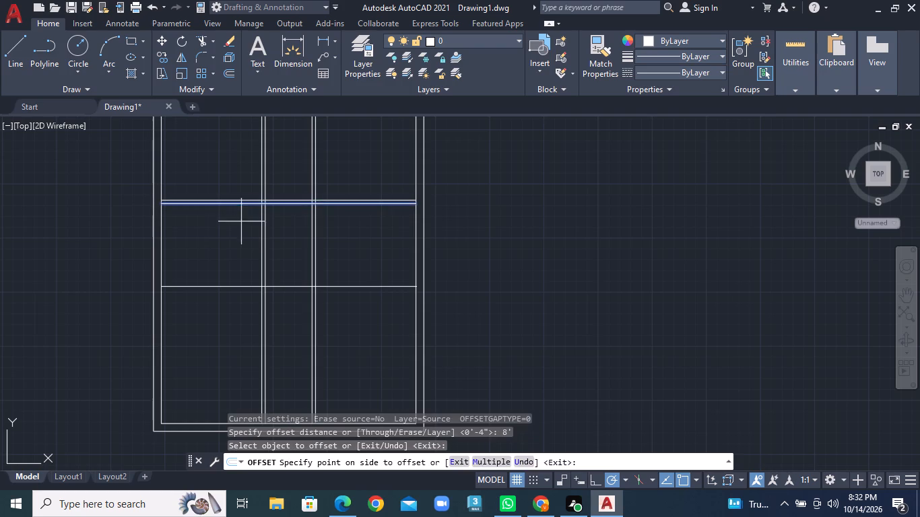
{"action": "left_click", "coordinate": [241, 244]}
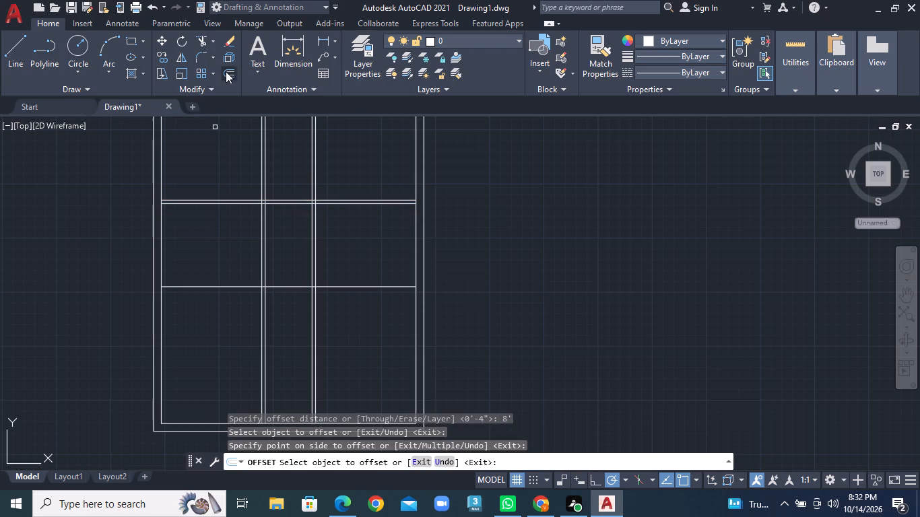
Offset the new horizontal line 4" downward to give the second horizontal partition its thickness.
{"action": "left_click", "coordinate": [228, 71]}
{"action": "key", "text": "9"}
{"action": "key", "text": "BackSpace"}
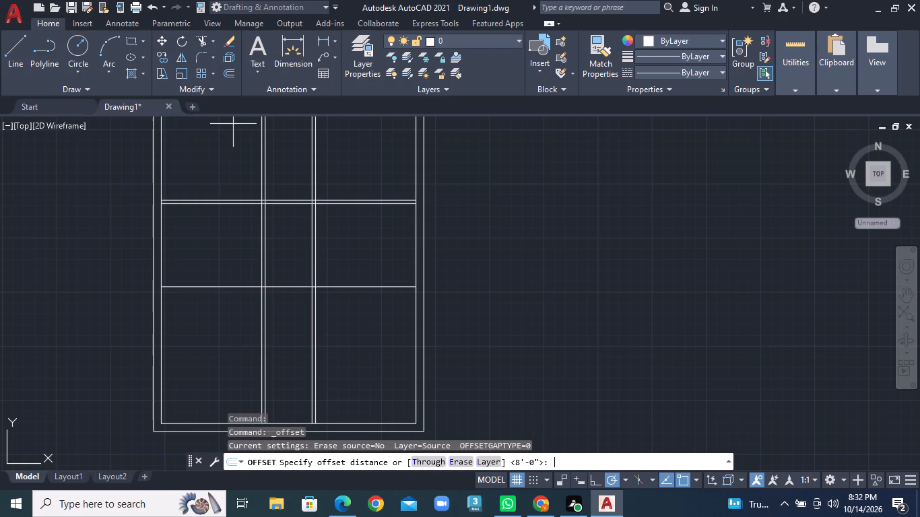
{"action": "type", "text": "4\""}
{"action": "key", "text": "Return"}
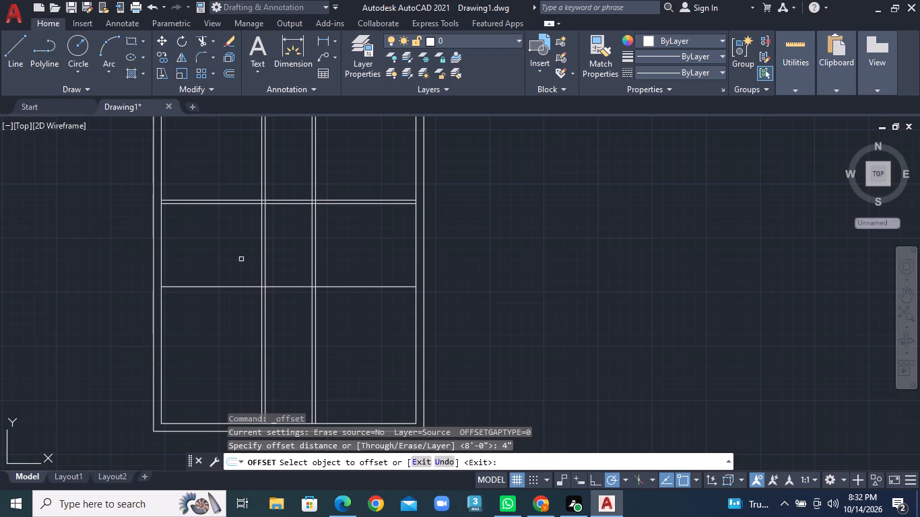
{"action": "left_click", "coordinate": [228, 285]}
{"action": "left_click", "coordinate": [228, 312]}
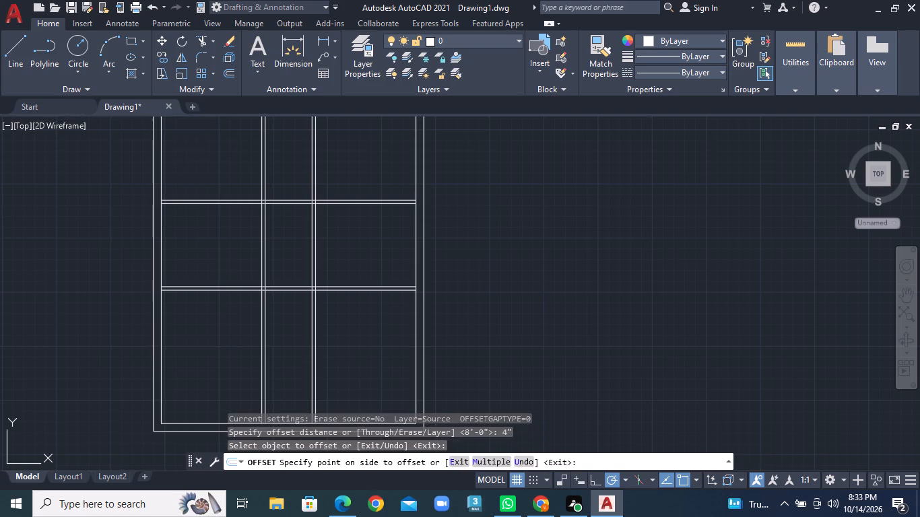
Offset the inner bottom wall line 2'11" upward into the plan.
{"action": "middle_click_drag", "start_coordinate": [286, 286], "coordinate": [252, 208]}
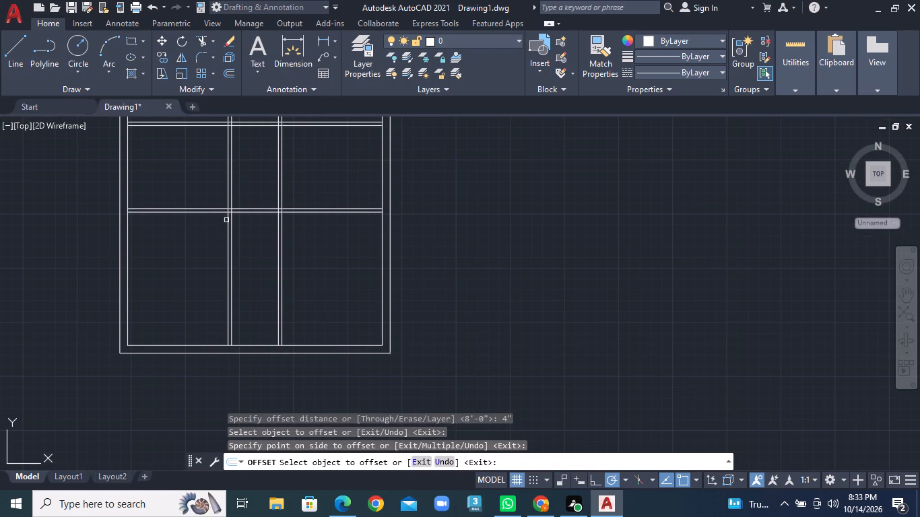
{"action": "left_click", "coordinate": [229, 73]}
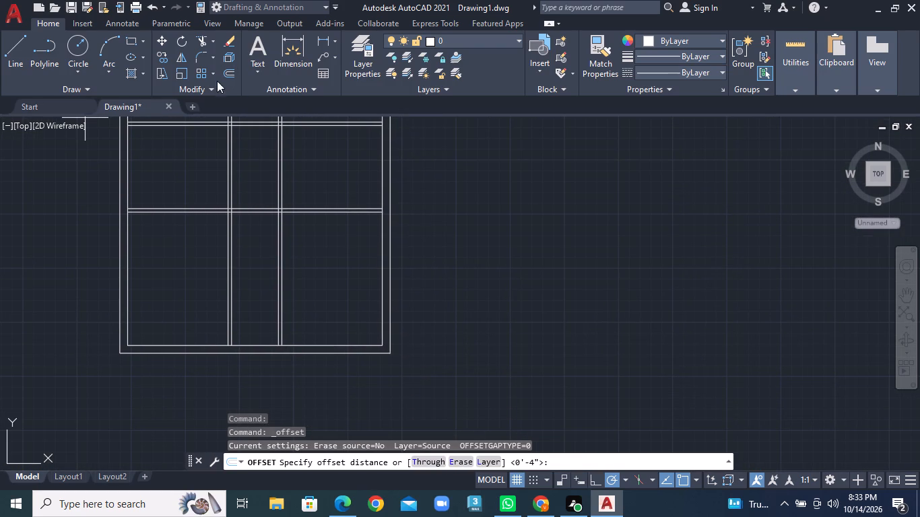
{"action": "type", "text": "2'11\""}
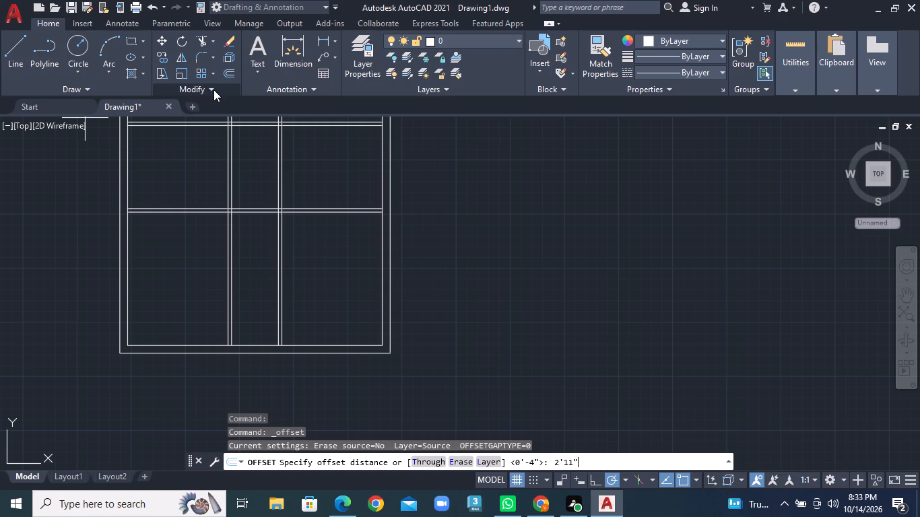
{"action": "key", "text": "Return"}
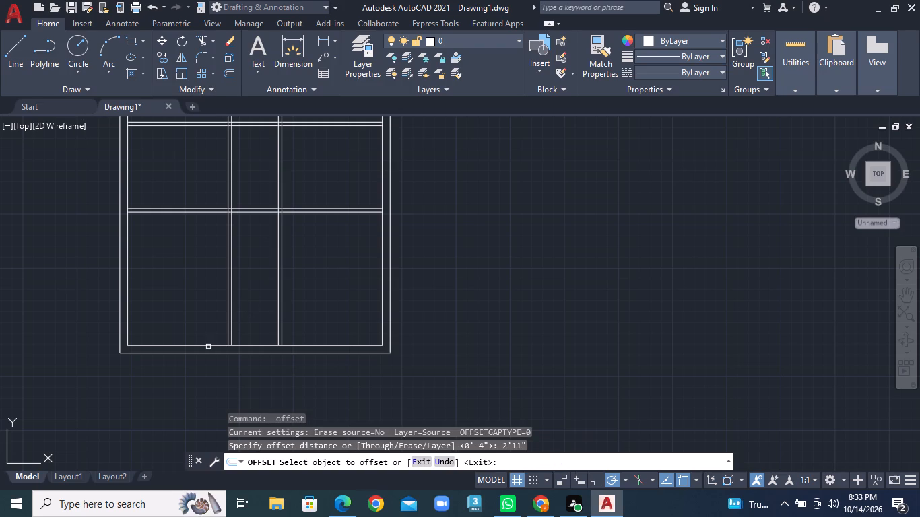
{"action": "left_click", "coordinate": [206, 343]}
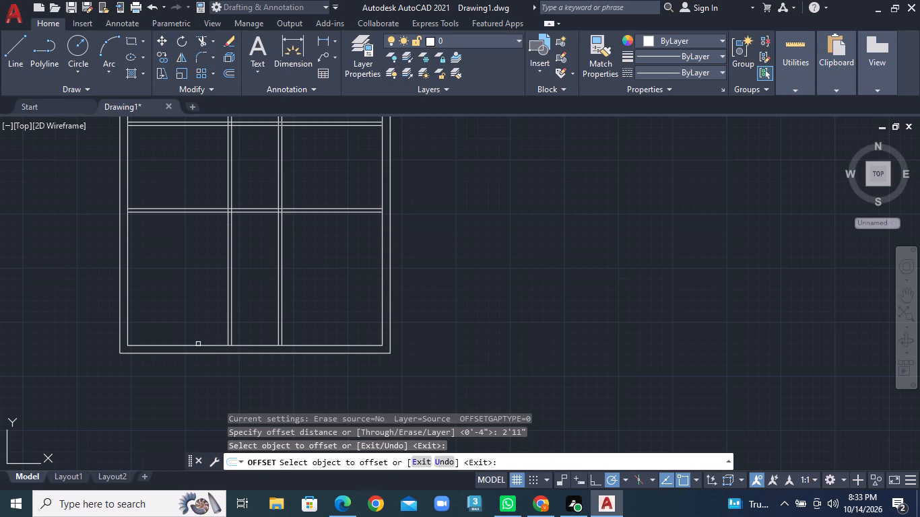
{"action": "left_click", "coordinate": [198, 344]}
{"action": "left_click", "coordinate": [195, 305]}
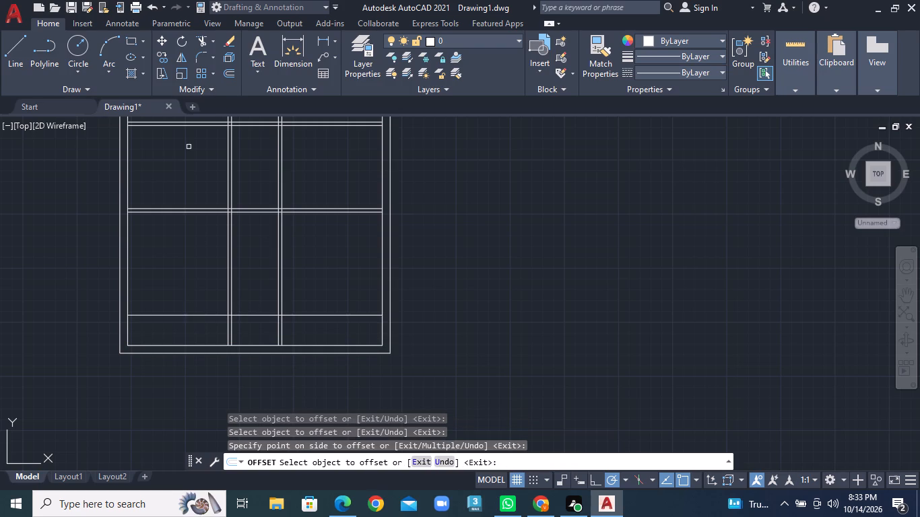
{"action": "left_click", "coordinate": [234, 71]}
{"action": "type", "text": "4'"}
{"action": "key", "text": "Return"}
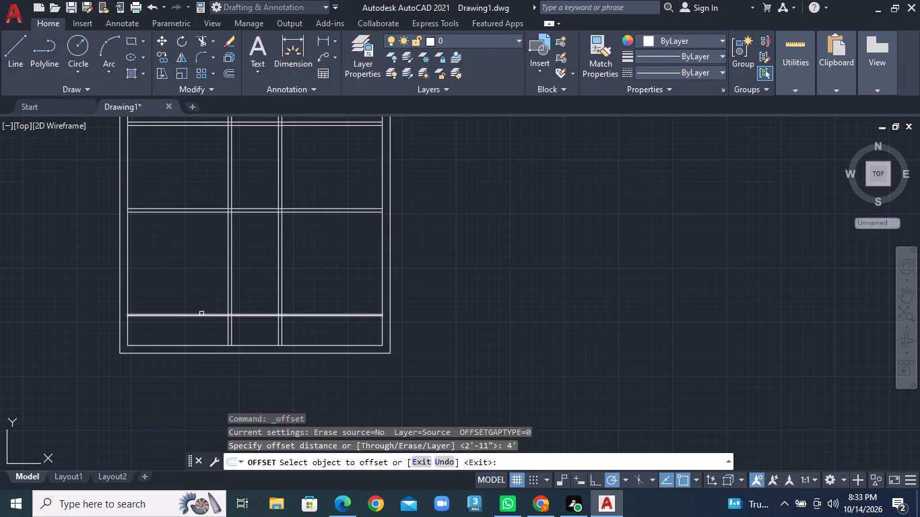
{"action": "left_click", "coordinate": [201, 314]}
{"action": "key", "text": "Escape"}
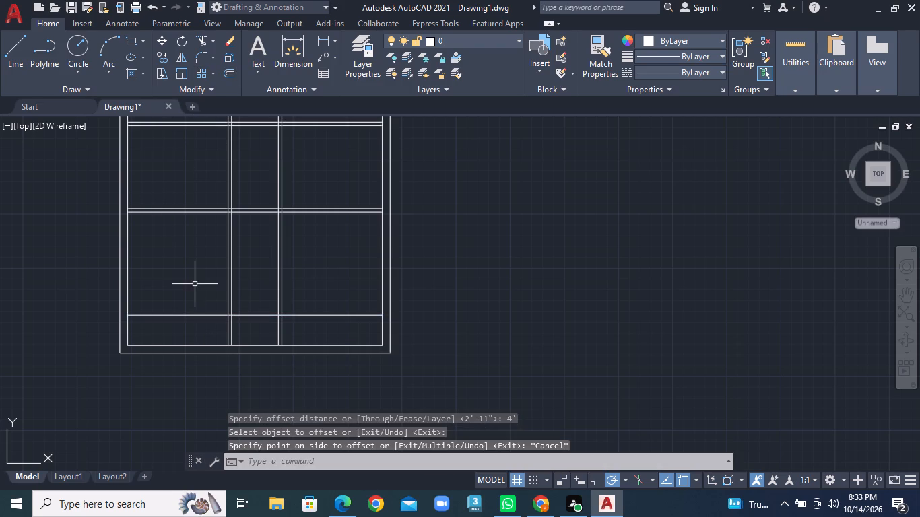
Offset the new horizontal line near the bottom wall 4" upward to give the third horizontal partition its thickness.
{"action": "left_click", "coordinate": [226, 74]}
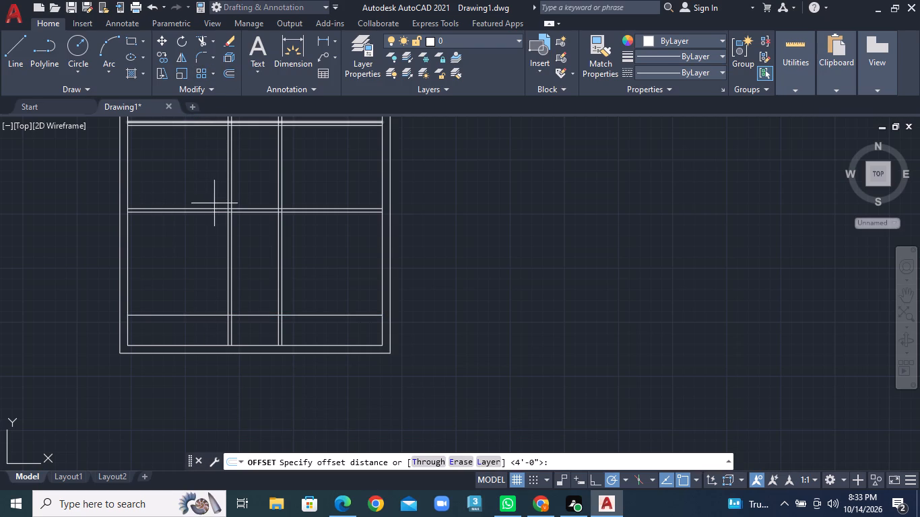
{"action": "type", "text": "4\""}
{"action": "key", "text": "Return"}
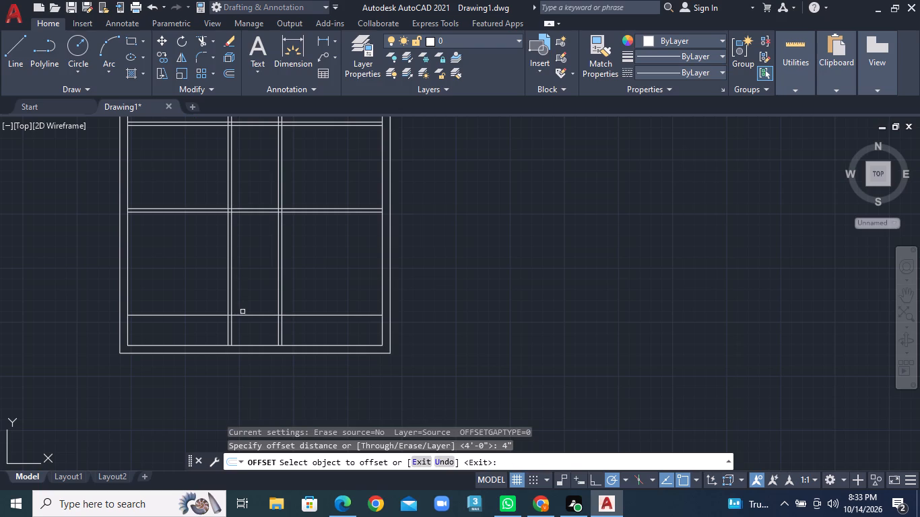
{"action": "left_click", "coordinate": [242, 314]}
{"action": "left_click", "coordinate": [242, 285]}
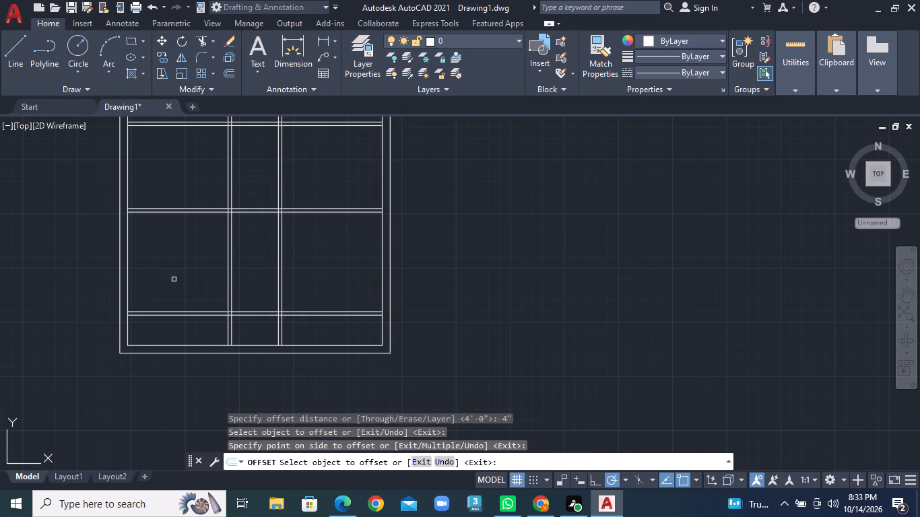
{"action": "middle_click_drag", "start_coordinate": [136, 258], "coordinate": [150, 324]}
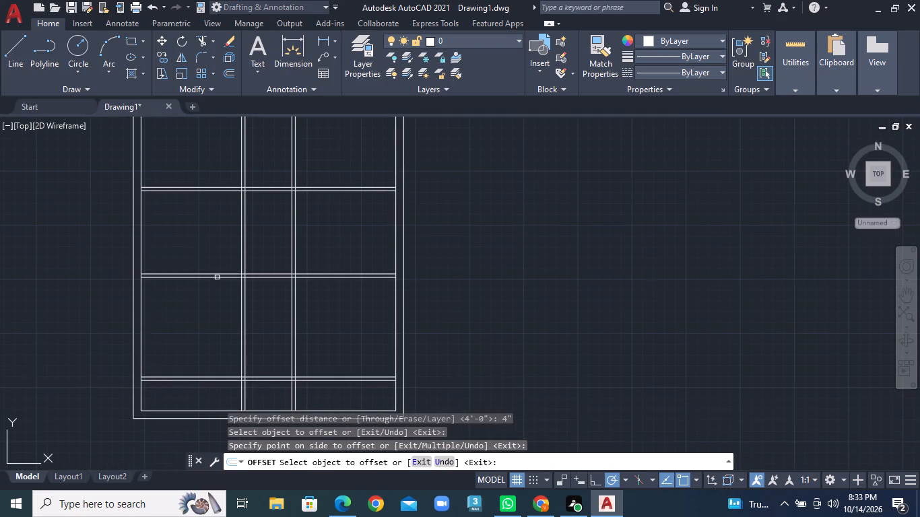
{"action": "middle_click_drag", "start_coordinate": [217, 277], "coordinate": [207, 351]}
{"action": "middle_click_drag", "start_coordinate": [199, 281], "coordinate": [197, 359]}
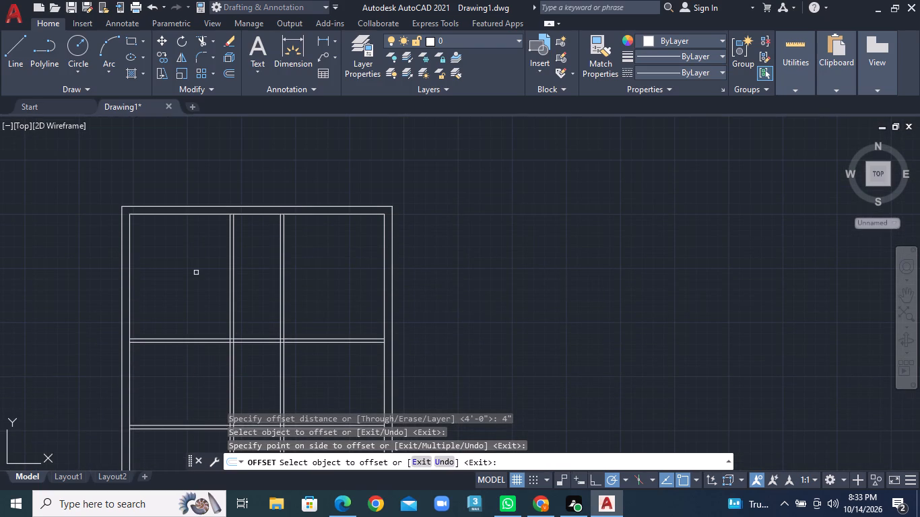
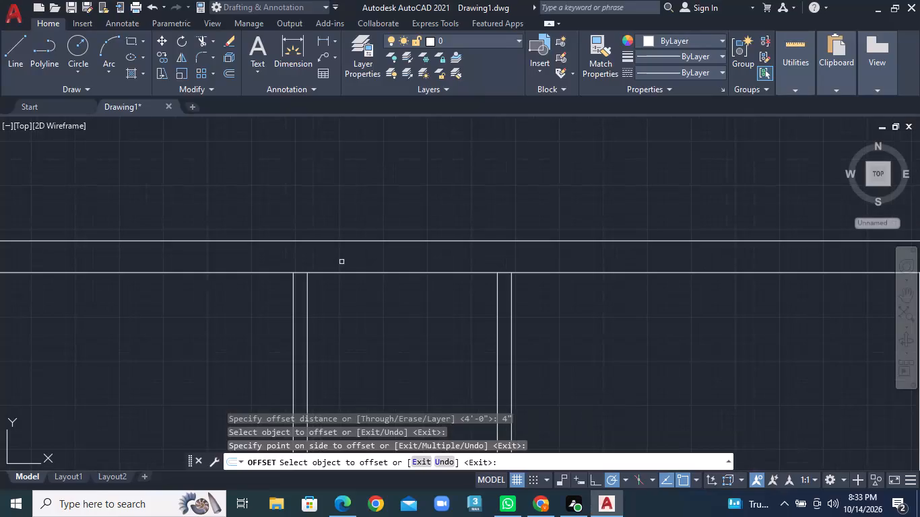
Trim the inner top wall line between the line pairs of both vertical partitions to open the two wall junctions.
{"action": "left_click", "coordinate": [299, 272]}
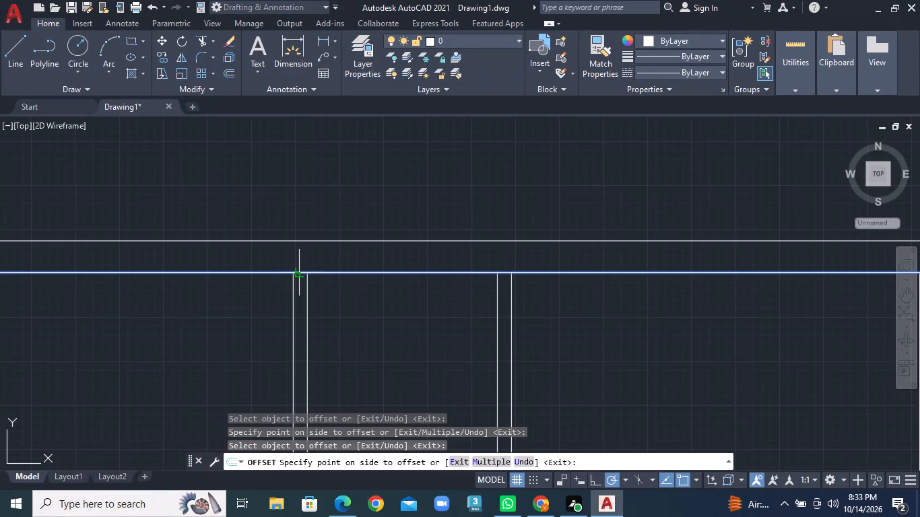
{"action": "key", "text": "Escape"}
{"action": "left_click", "coordinate": [210, 41]}
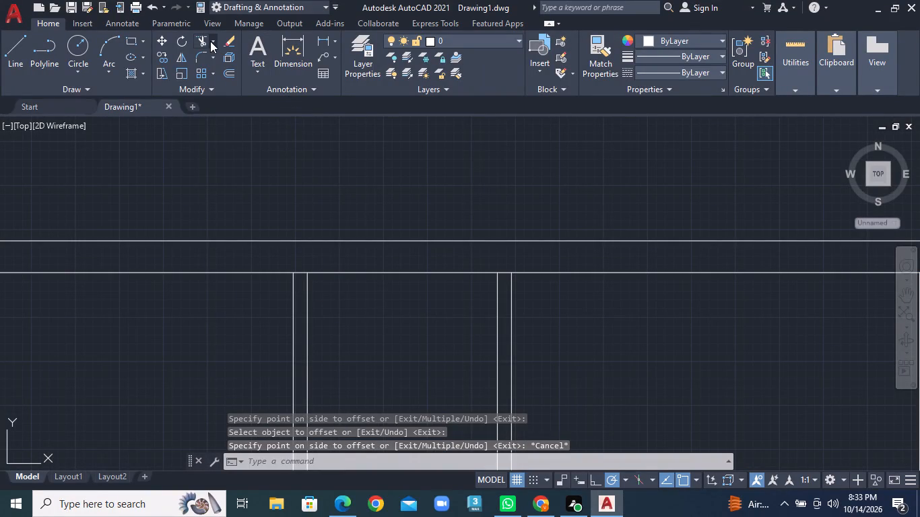
{"action": "left_click", "coordinate": [224, 65]}
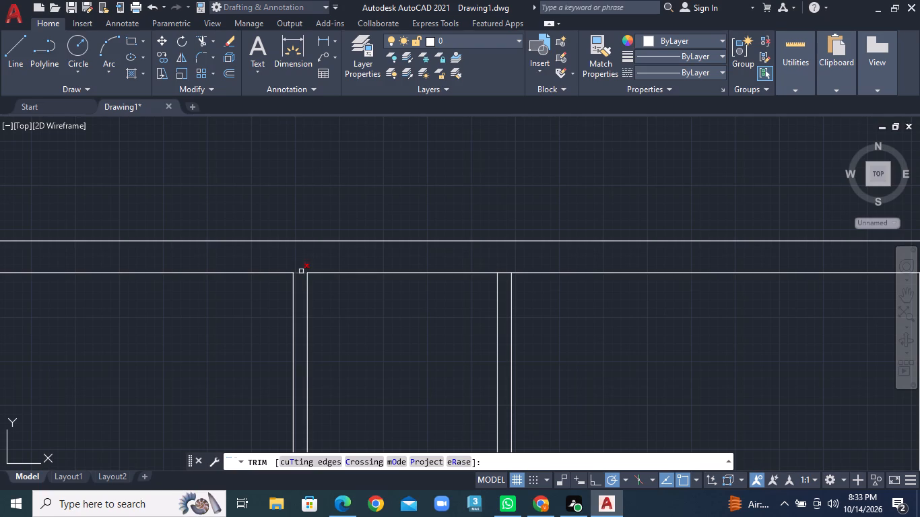
{"action": "left_click", "coordinate": [301, 271]}
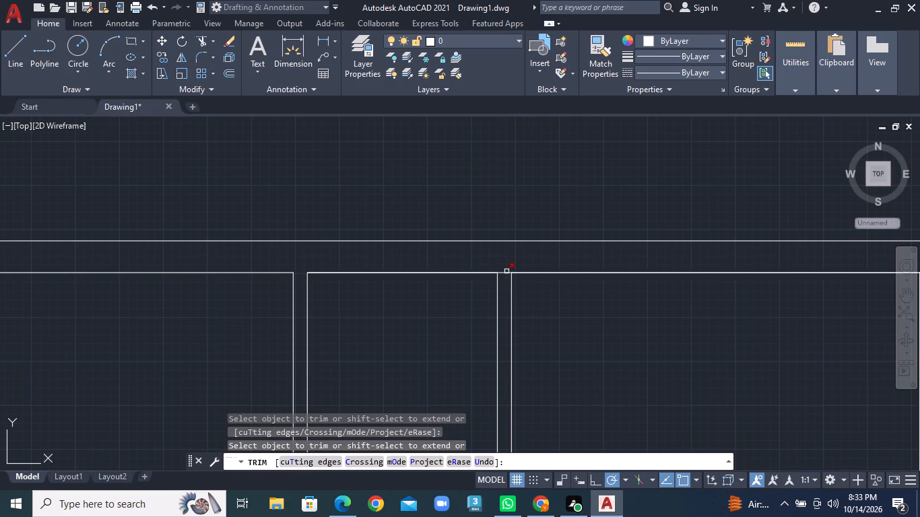
{"action": "left_click", "coordinate": [506, 271]}
Trim the inner right wall line between the two lines of the first horizontal partition.
{"action": "scroll", "coordinate": [498, 277], "scroll_direction": "down", "scroll_amount": 1}
{"action": "middle_click_drag", "start_coordinate": [560, 311], "coordinate": [517, 143]}
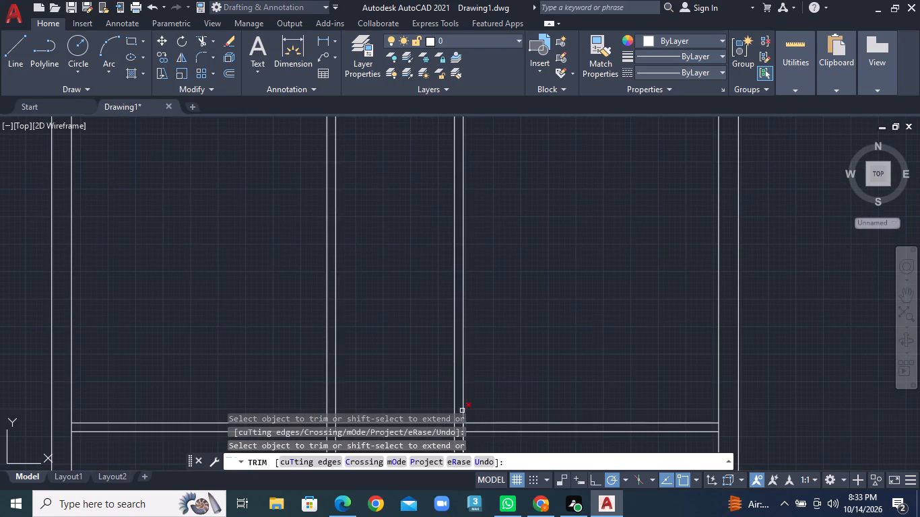
{"action": "scroll", "coordinate": [673, 454], "scroll_direction": "up", "scroll_amount": 3}
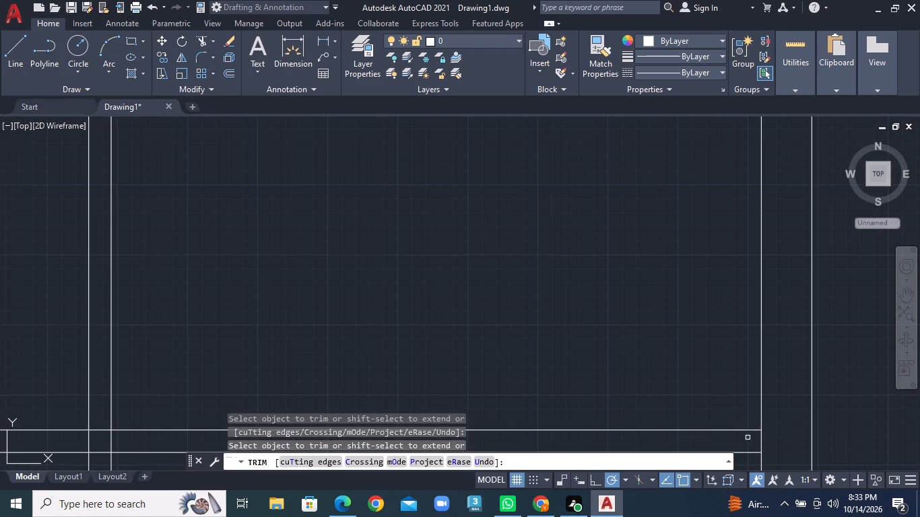
{"action": "left_click", "coordinate": [748, 438]}
{"action": "left_click", "coordinate": [779, 441]}
Trim the inner left wall line between the two lines of the first horizontal partition.
{"action": "scroll", "coordinate": [93, 347], "scroll_direction": "down", "scroll_amount": 2}
{"action": "middle_click_drag", "start_coordinate": [73, 346], "coordinate": [255, 286]}
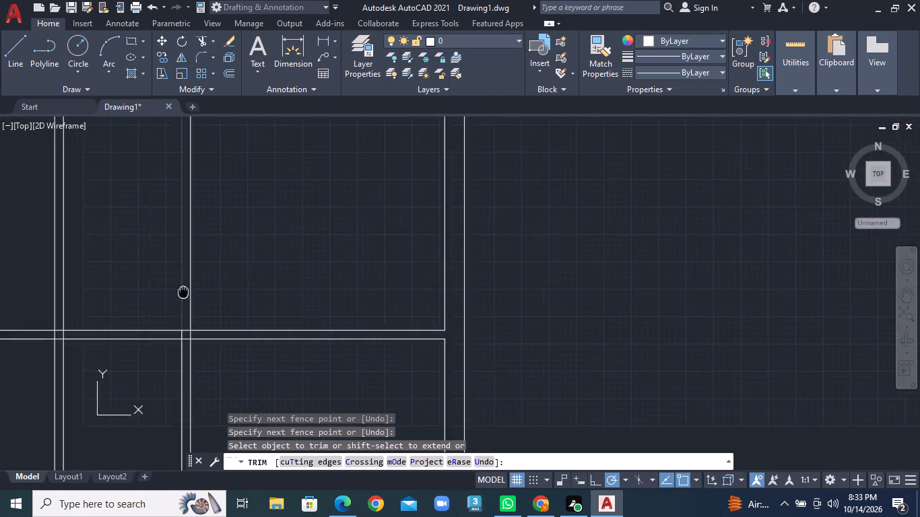
{"action": "middle_click_drag", "start_coordinate": [255, 286], "coordinate": [383, 290]}
{"action": "scroll", "coordinate": [143, 297], "scroll_direction": "up", "scroll_amount": 1}
{"action": "middle_click_drag", "start_coordinate": [143, 297], "coordinate": [342, 288]}
{"action": "scroll", "coordinate": [185, 313], "scroll_direction": "up", "scroll_amount": 2}
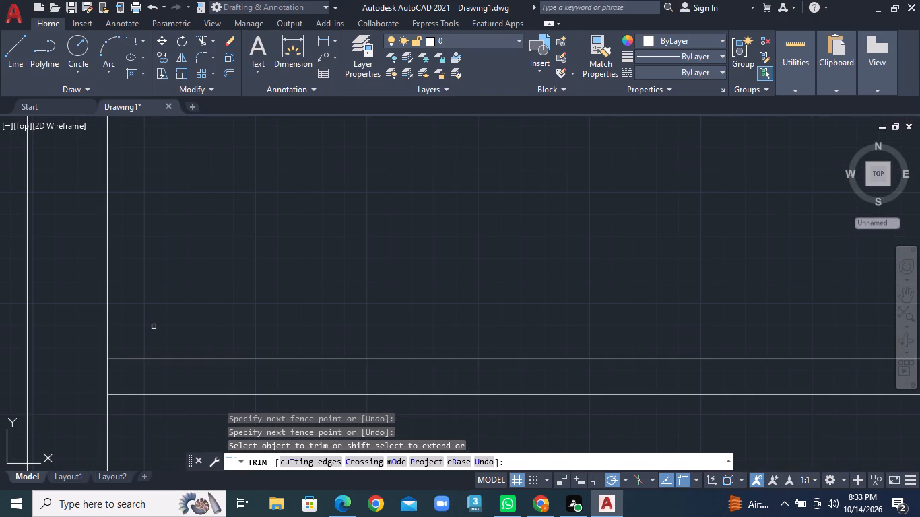
{"action": "left_click", "coordinate": [87, 379]}
{"action": "left_click", "coordinate": [164, 385]}
Trim the inner left wall line between the two lines of the second horizontal partition.
{"action": "scroll", "coordinate": [164, 384], "scroll_direction": "down", "scroll_amount": 3}
{"action": "middle_click_drag", "start_coordinate": [414, 374], "coordinate": [133, 265]}
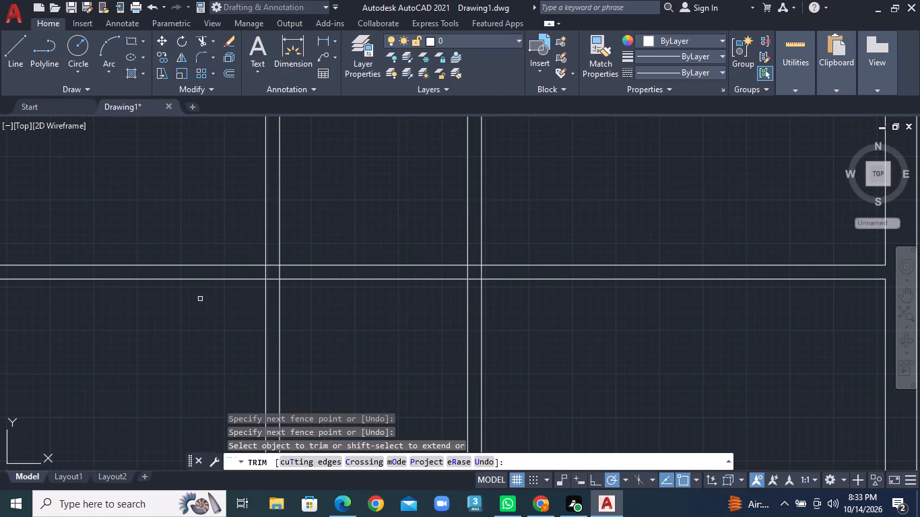
{"action": "scroll", "coordinate": [263, 326], "scroll_direction": "down", "scroll_amount": 3}
{"action": "middle_click_drag", "start_coordinate": [325, 361], "coordinate": [361, 223]}
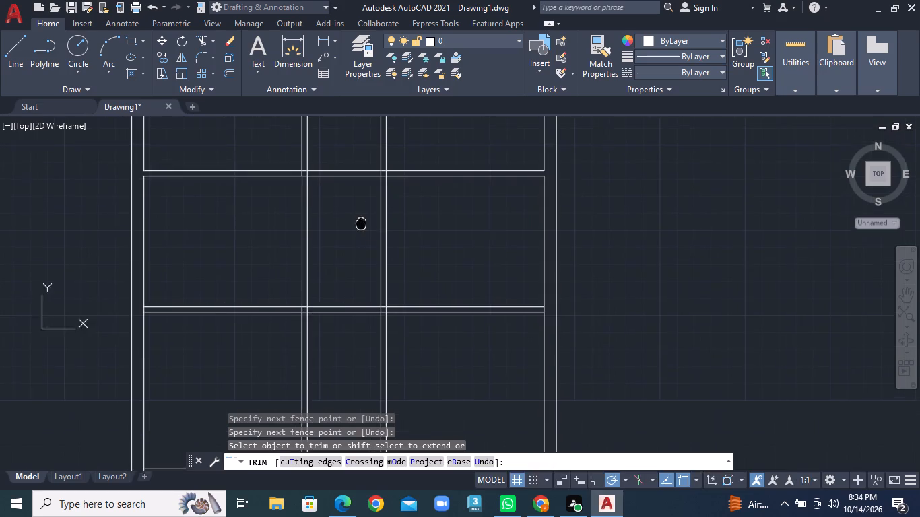
{"action": "scroll", "coordinate": [97, 337], "scroll_direction": "up", "scroll_amount": 3}
{"action": "scroll", "coordinate": [182, 304], "scroll_direction": "up", "scroll_amount": 1}
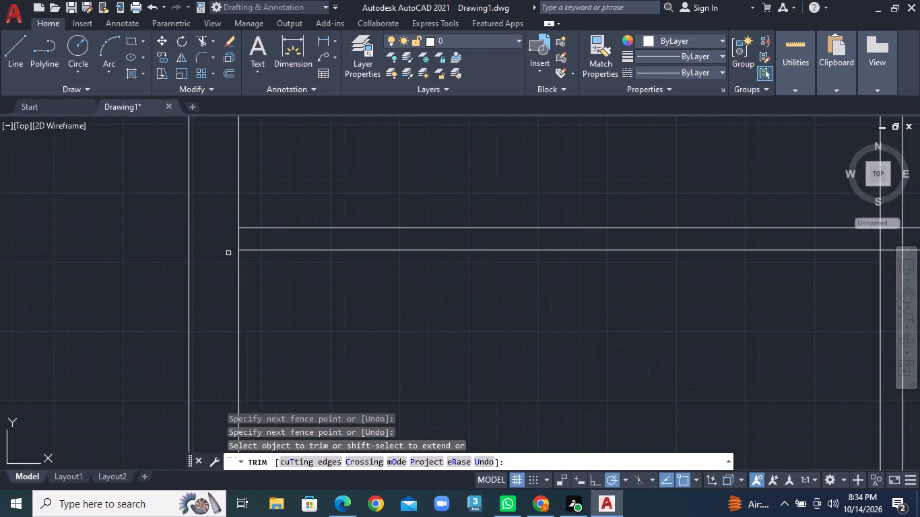
{"action": "left_click", "coordinate": [225, 240]}
{"action": "double_click", "coordinate": [238, 240]}
{"action": "scroll", "coordinate": [243, 243], "scroll_direction": "down", "scroll_amount": 2}
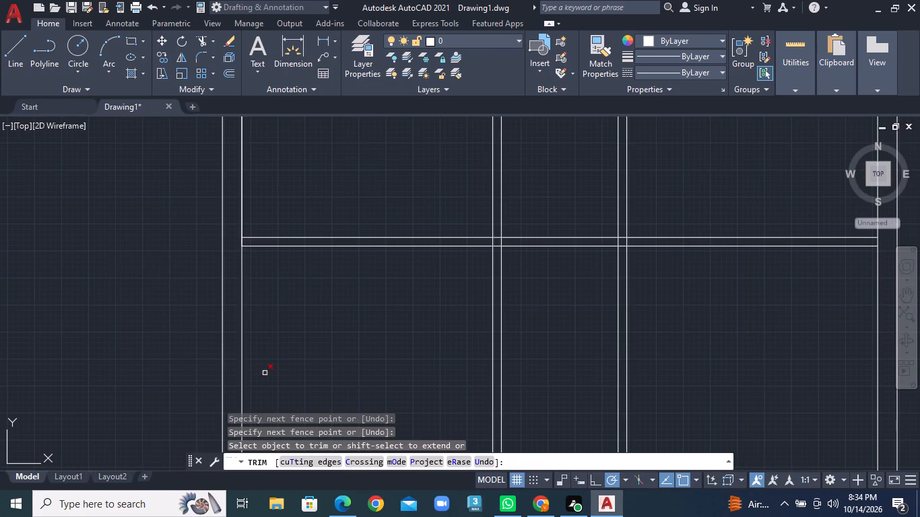
{"action": "middle_click_drag", "start_coordinate": [280, 392], "coordinate": [255, 412]}
{"action": "scroll", "coordinate": [246, 275], "scroll_direction": "up", "scroll_amount": 2}
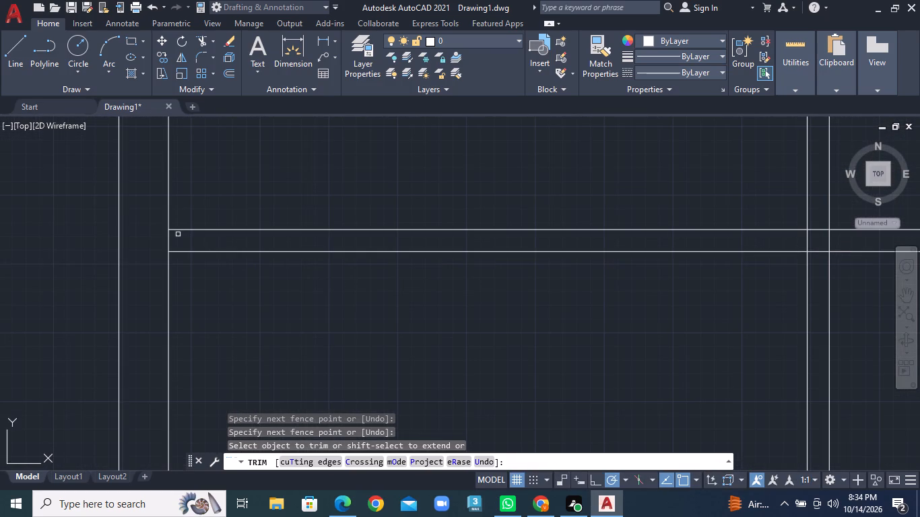
{"action": "left_click", "coordinate": [164, 245]}
{"action": "left_click", "coordinate": [185, 243]}
Trim the inner left wall line between the two lines of the third horizontal partition near the bottom wall.
{"action": "scroll", "coordinate": [187, 244], "scroll_direction": "down", "scroll_amount": 2}
{"action": "middle_click_drag", "start_coordinate": [224, 330], "coordinate": [233, 198]}
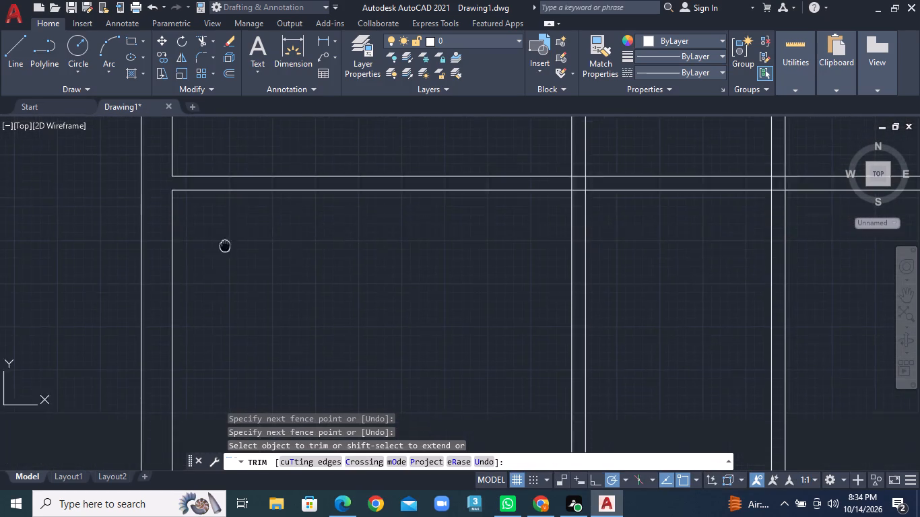
{"action": "middle_click_drag", "start_coordinate": [233, 198], "coordinate": [236, 190]}
{"action": "scroll", "coordinate": [236, 190], "scroll_direction": "down", "scroll_amount": 3}
{"action": "middle_click_drag", "start_coordinate": [220, 358], "coordinate": [220, 306]}
{"action": "scroll", "coordinate": [213, 289], "scroll_direction": "up", "scroll_amount": 3}
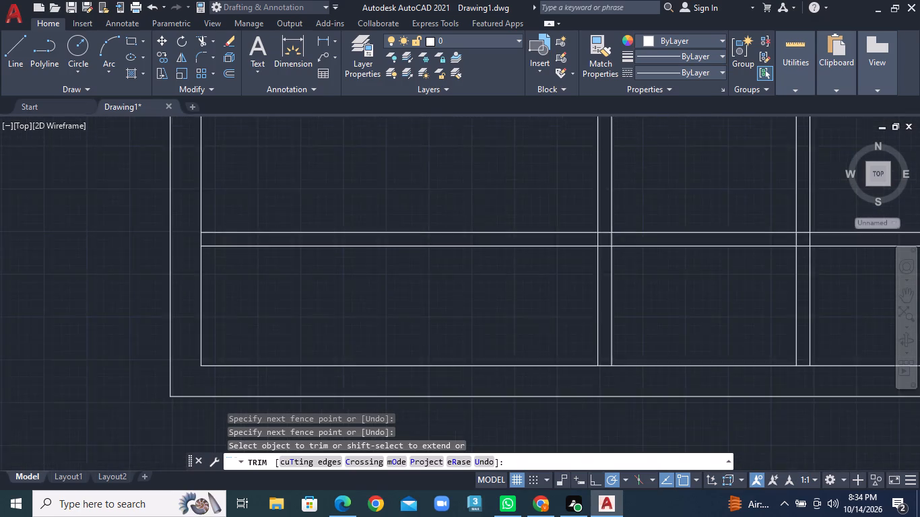
{"action": "scroll", "coordinate": [212, 236], "scroll_direction": "up", "scroll_amount": 1}
{"action": "left_click", "coordinate": [183, 240]}
{"action": "double_click", "coordinate": [191, 241]}
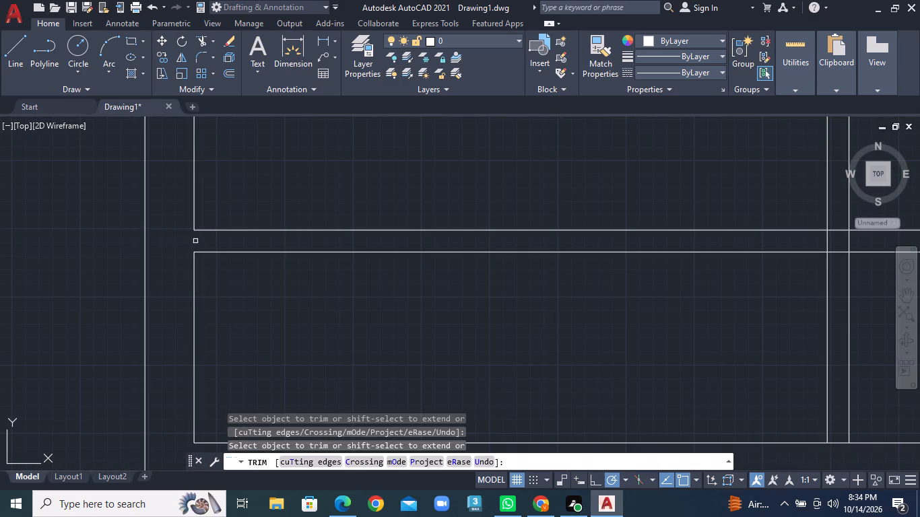
{"action": "left_click", "coordinate": [195, 241]}
{"action": "scroll", "coordinate": [296, 263], "scroll_direction": "down", "scroll_amount": 3}
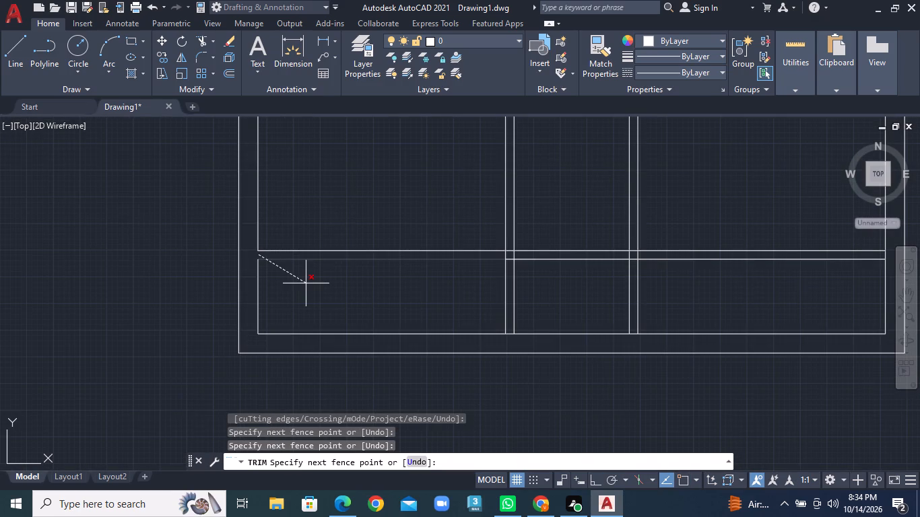
{"action": "key", "text": "Escape"}
Trim the inner bottom wall line between the line pairs of both vertical partitions.
{"action": "scroll", "coordinate": [305, 283], "scroll_direction": "down", "scroll_amount": 1}
{"action": "middle_click_drag", "start_coordinate": [376, 294], "coordinate": [220, 289]}
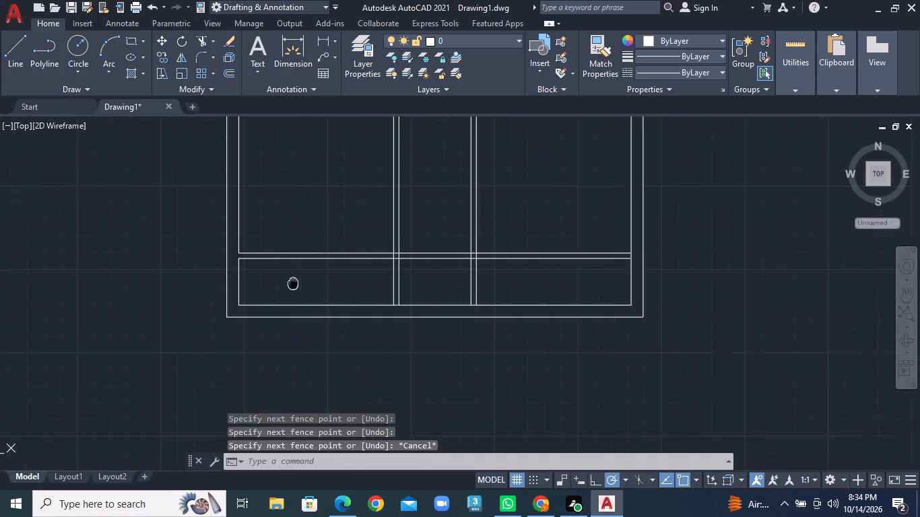
{"action": "middle_click_drag", "start_coordinate": [220, 289], "coordinate": [191, 291]}
{"action": "scroll", "coordinate": [261, 312], "scroll_direction": "up", "scroll_amount": 4}
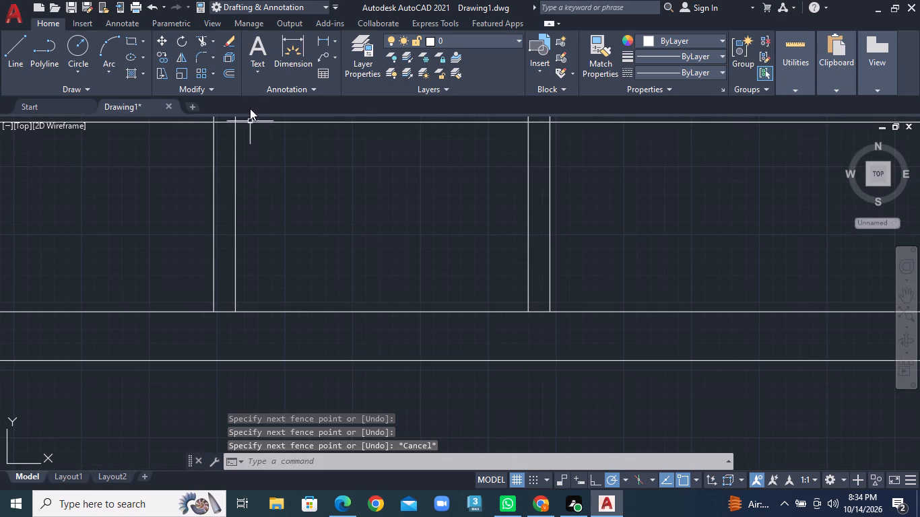
{"action": "left_click", "coordinate": [213, 38]}
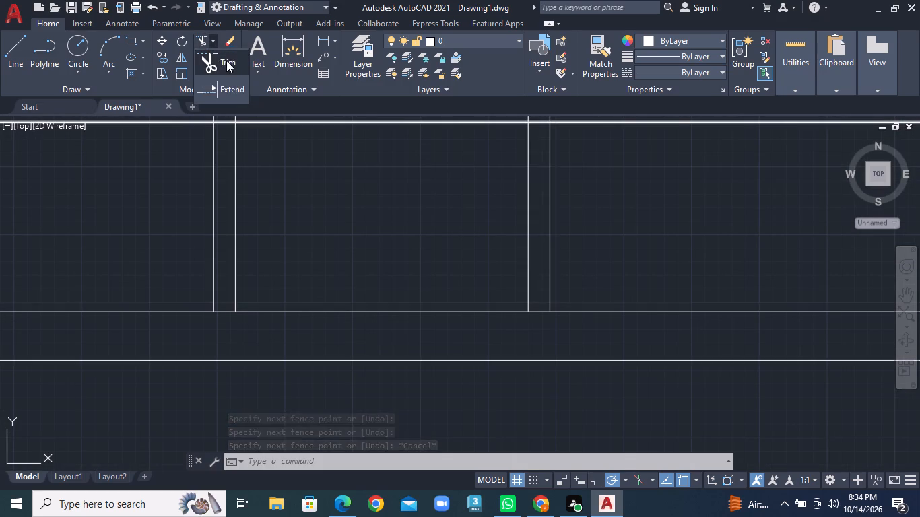
{"action": "left_click", "coordinate": [226, 61]}
{"action": "left_click", "coordinate": [223, 333]}
{"action": "left_click", "coordinate": [224, 300]}
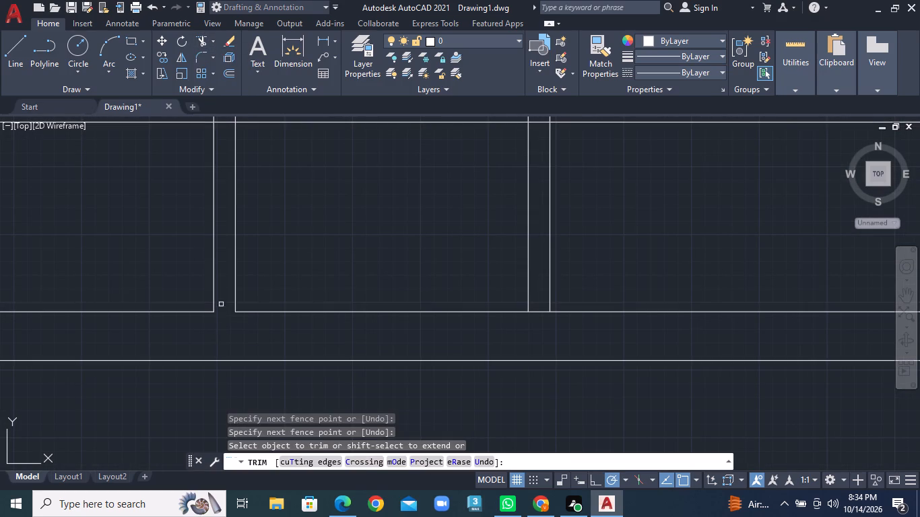
{"action": "left_click", "coordinate": [543, 329]}
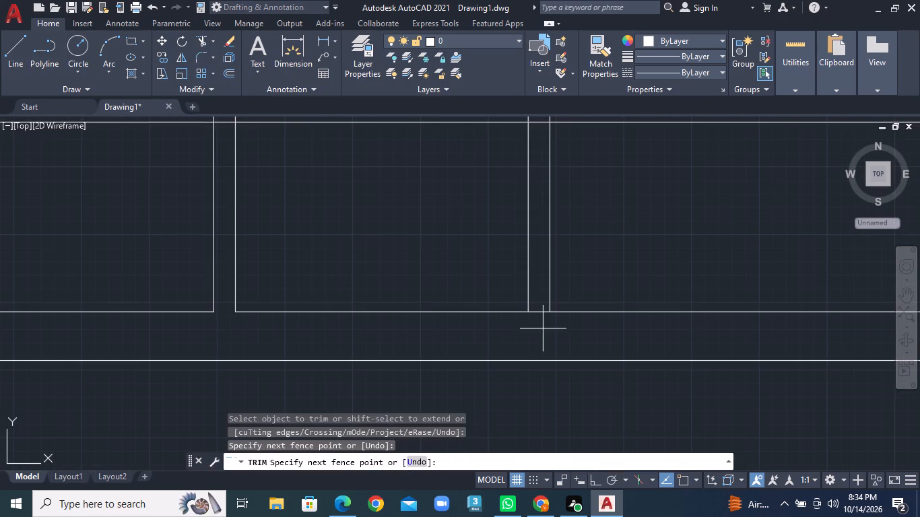
{"action": "left_click", "coordinate": [537, 295]}
Trim the inner right wall line between the two lines of the third horizontal partition.
{"action": "scroll", "coordinate": [550, 322], "scroll_direction": "down", "scroll_amount": 3}
{"action": "middle_click_drag", "start_coordinate": [599, 314], "coordinate": [164, 396]}
{"action": "scroll", "coordinate": [296, 348], "scroll_direction": "up", "scroll_amount": 1}
{"action": "scroll", "coordinate": [391, 328], "scroll_direction": "up", "scroll_amount": 2}
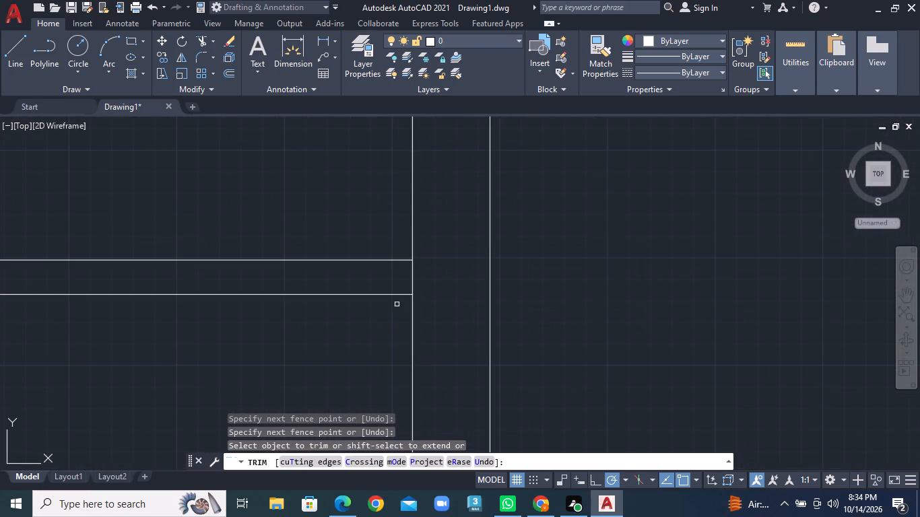
{"action": "left_click", "coordinate": [414, 275]}
Trim the inner right wall line between the two lines of the second horizontal partition.
{"action": "scroll", "coordinate": [349, 284], "scroll_direction": "down", "scroll_amount": 3}
{"action": "middle_click_drag", "start_coordinate": [371, 240], "coordinate": [323, 359]}
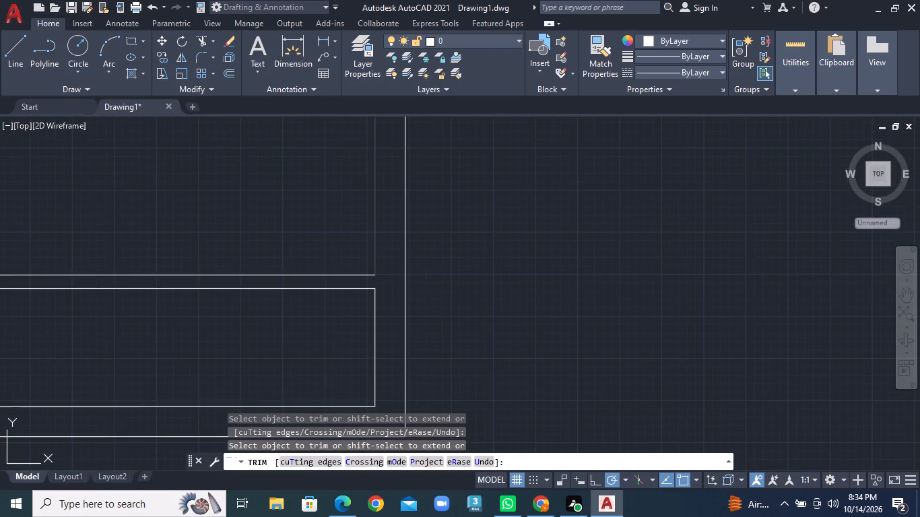
{"action": "middle_click_drag", "start_coordinate": [323, 359], "coordinate": [301, 422]}
{"action": "scroll", "coordinate": [448, 176], "scroll_direction": "down", "scroll_amount": 2}
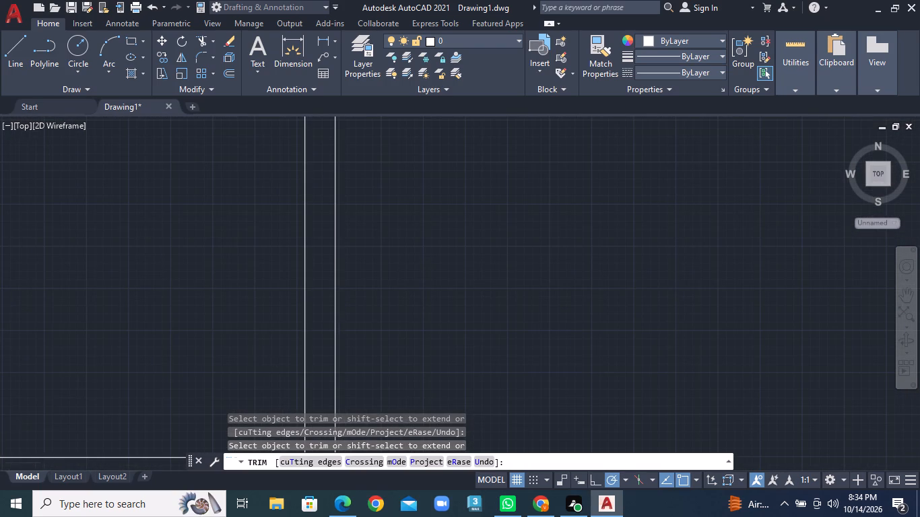
{"action": "middle_click_drag", "start_coordinate": [379, 151], "coordinate": [394, 333]}
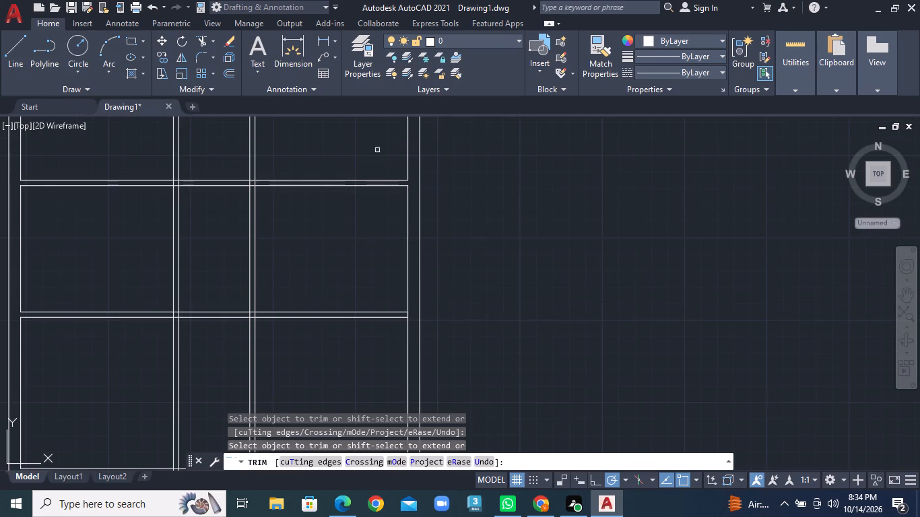
{"action": "scroll", "coordinate": [395, 271], "scroll_direction": "up", "scroll_amount": 3}
{"action": "middle_click_drag", "start_coordinate": [436, 397], "coordinate": [447, 173]}
{"action": "scroll", "coordinate": [443, 213], "scroll_direction": "up", "scroll_amount": 1}
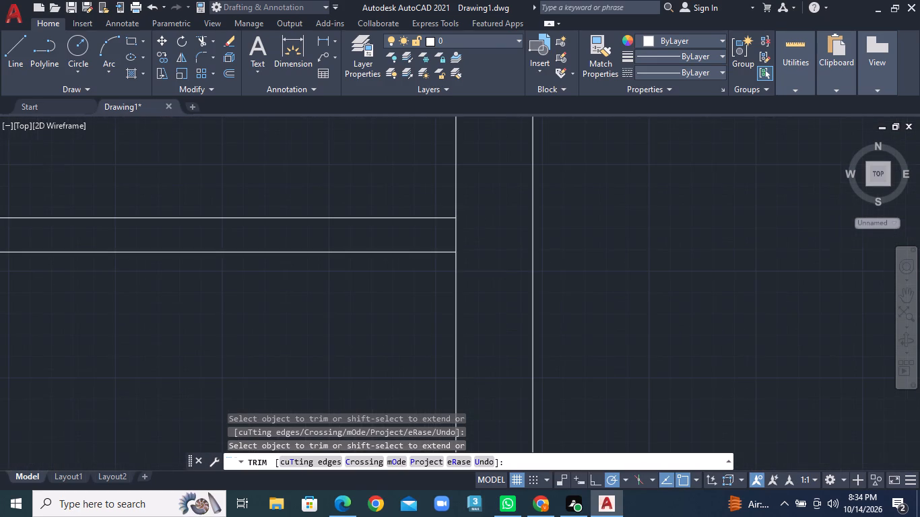
{"action": "left_click", "coordinate": [443, 228]}
{"action": "left_click", "coordinate": [466, 233]}
Trim away both lines of the third horizontal partition where they cross the space between the two vertical partitions.
{"action": "scroll", "coordinate": [466, 233], "scroll_direction": "down", "scroll_amount": 2}
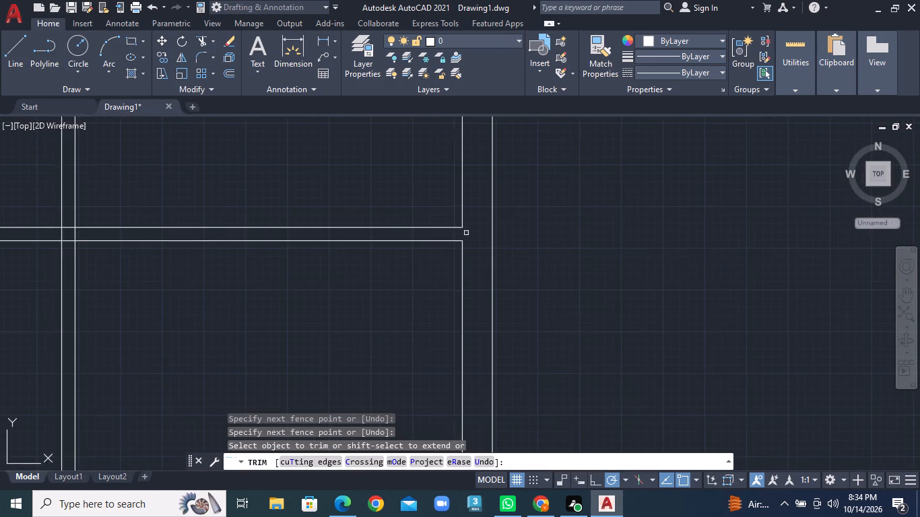
{"action": "scroll", "coordinate": [418, 238], "scroll_direction": "down", "scroll_amount": 2}
{"action": "middle_click_drag", "start_coordinate": [294, 246], "coordinate": [444, 320]}
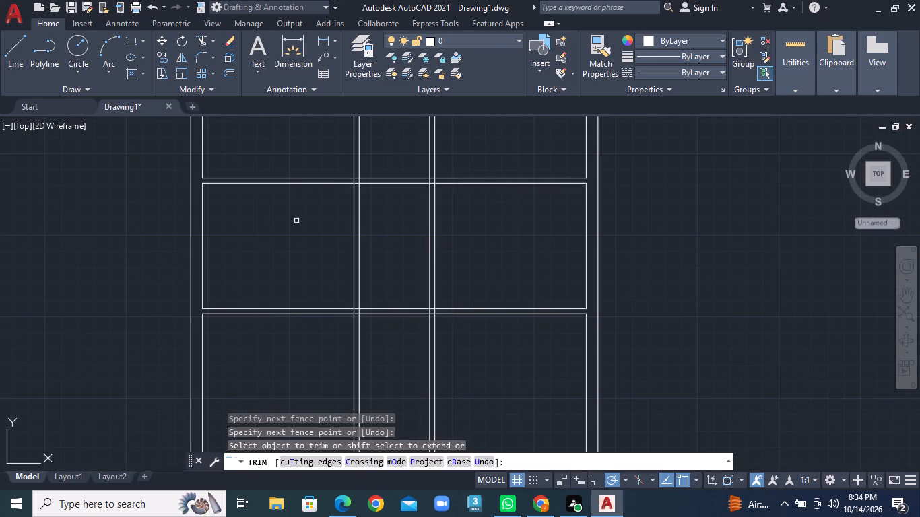
{"action": "middle_click_drag", "start_coordinate": [285, 197], "coordinate": [256, 367]}
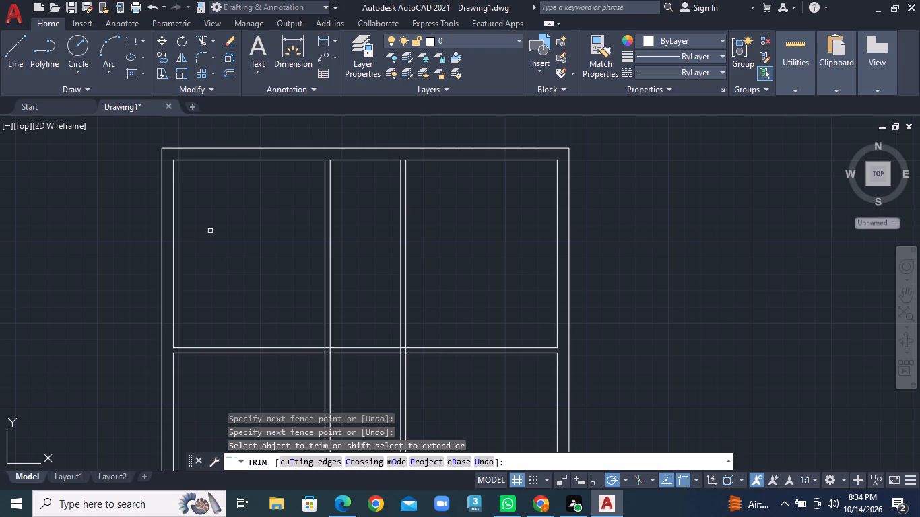
{"action": "middle_click_drag", "start_coordinate": [350, 331], "coordinate": [341, 187]}
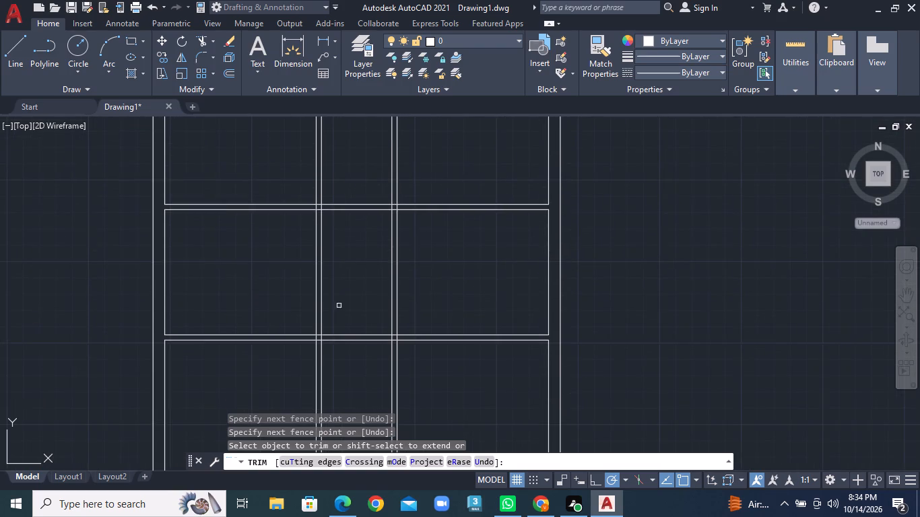
{"action": "middle_click_drag", "start_coordinate": [346, 340], "coordinate": [370, 174]}
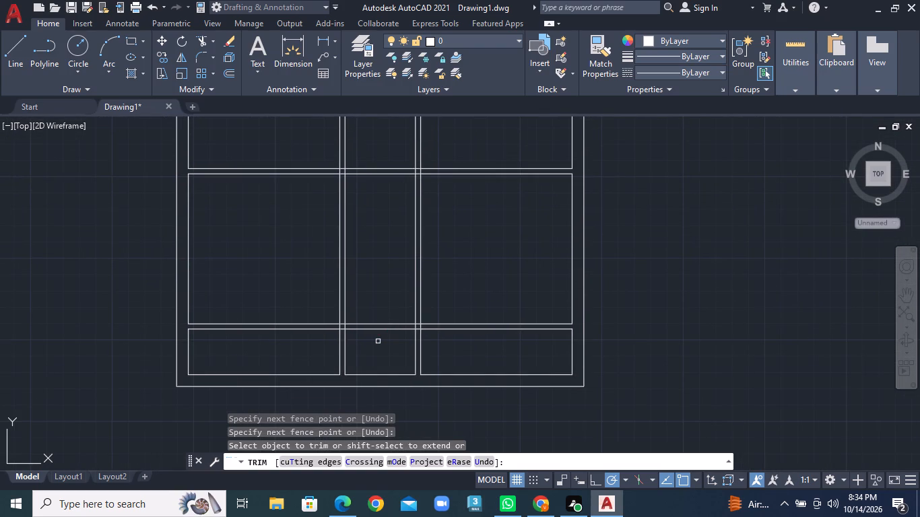
{"action": "middle_click_drag", "start_coordinate": [377, 341], "coordinate": [347, 287]}
{"action": "scroll", "coordinate": [351, 294], "scroll_direction": "up", "scroll_amount": 2}
{"action": "middle_click_drag", "start_coordinate": [352, 267], "coordinate": [344, 338]}
{"action": "left_click", "coordinate": [335, 361]}
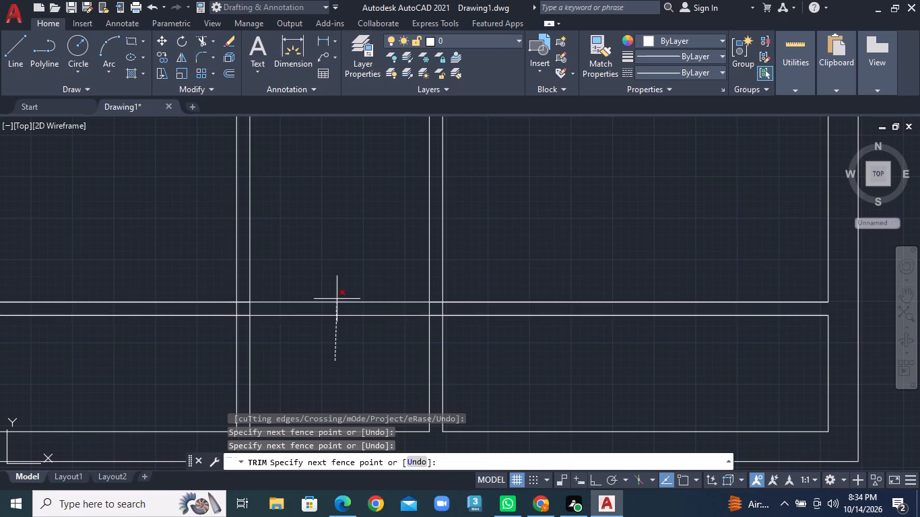
{"action": "left_click", "coordinate": [335, 283]}
Draw a single horizontal line across the gap between the two vertical partitions, about midway within the third horizontal partition's thickness.
{"action": "left_click", "coordinate": [19, 45]}
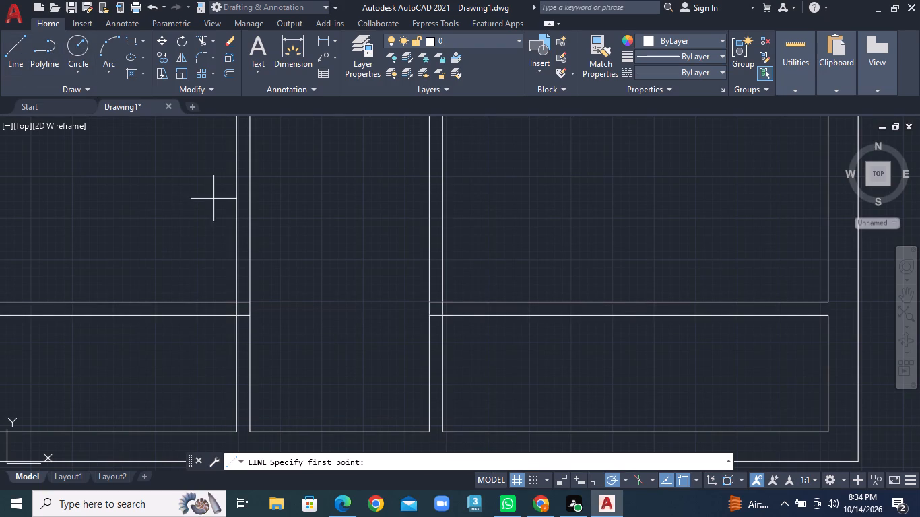
{"action": "scroll", "coordinate": [284, 245], "scroll_direction": "up", "scroll_amount": 1}
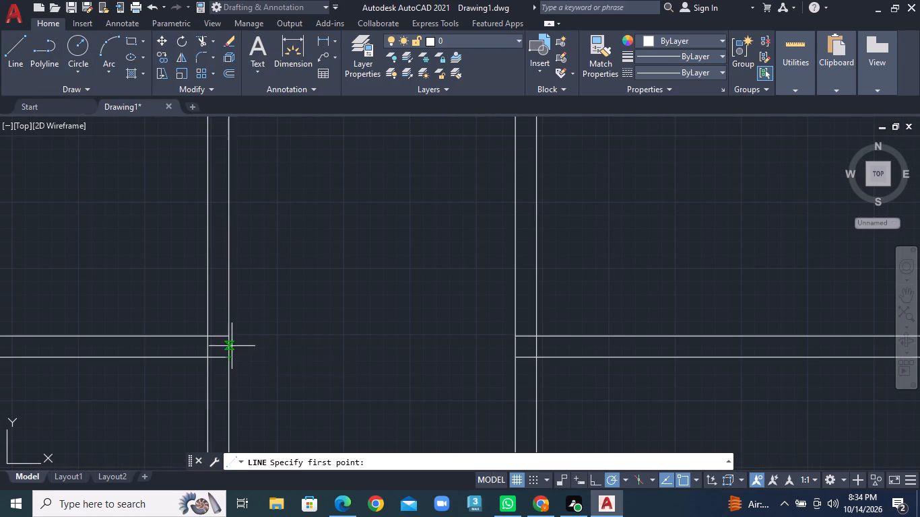
{"action": "left_click", "coordinate": [232, 346]}
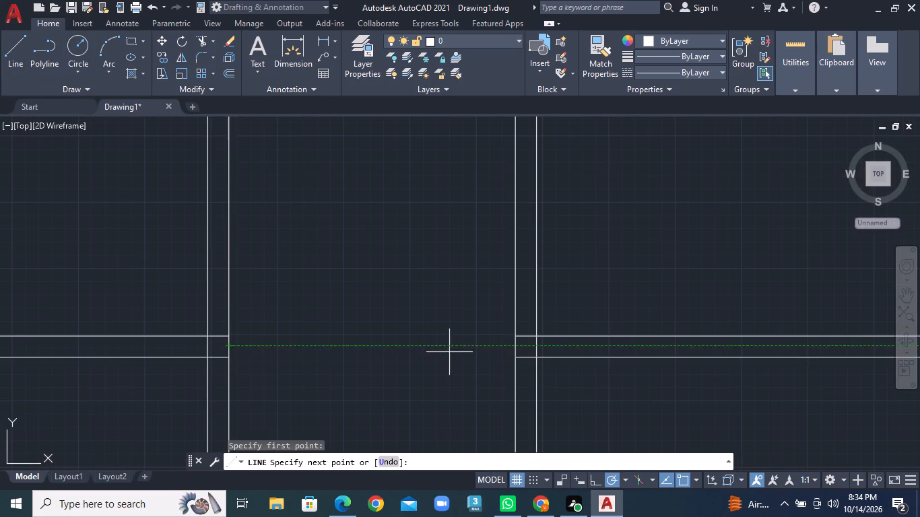
{"action": "left_click", "coordinate": [520, 347]}
{"action": "right_click", "coordinate": [520, 347]}
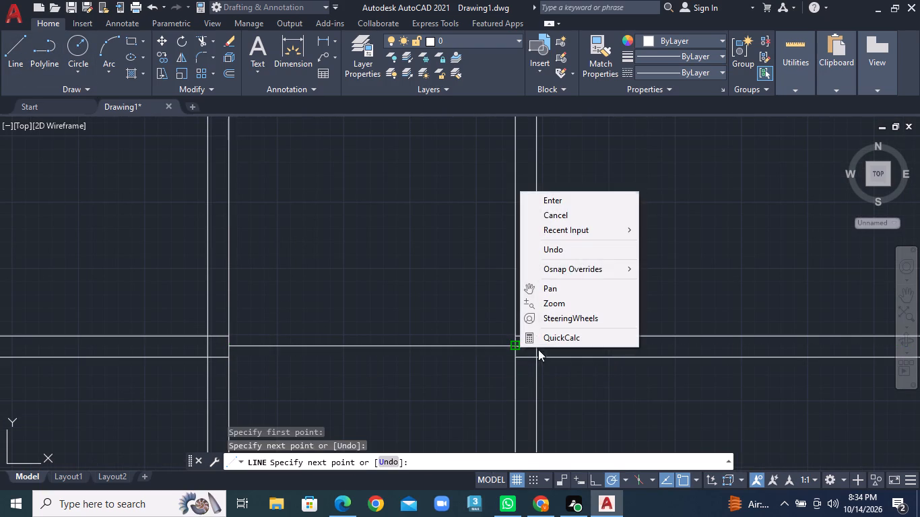
{"action": "left_click", "coordinate": [574, 197]}
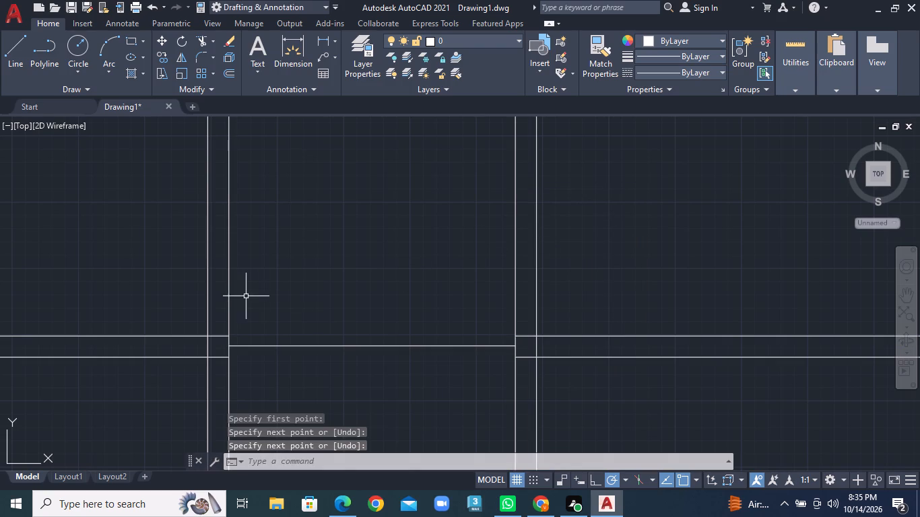
Draw the left and bottom edges of a column outline where the first vertical partition meets the third horizontal partition.
{"action": "scroll", "coordinate": [249, 341], "scroll_direction": "up", "scroll_amount": 2}
{"action": "middle_click_drag", "start_coordinate": [251, 341], "coordinate": [304, 271]}
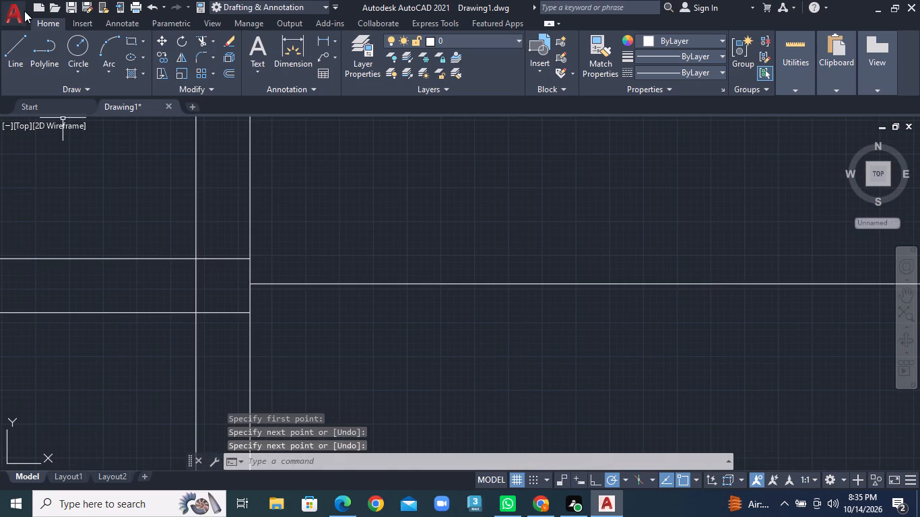
{"action": "left_click", "coordinate": [10, 46]}
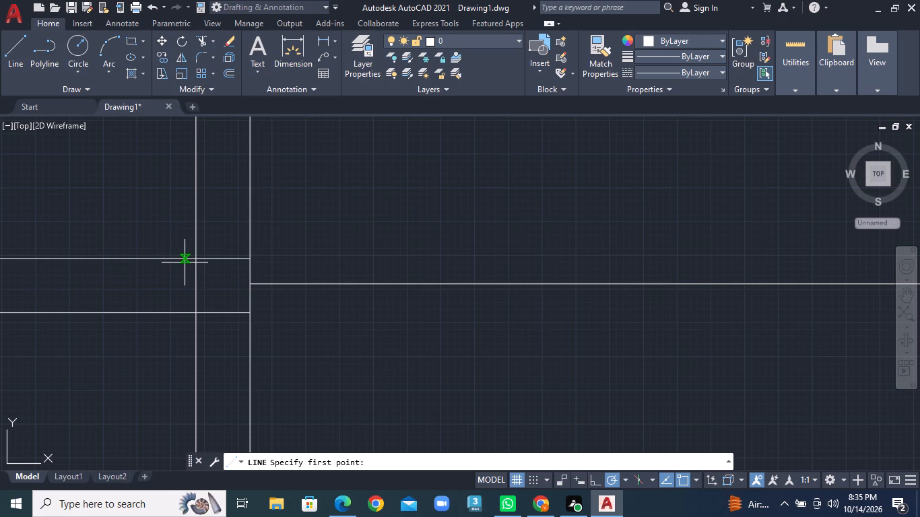
{"action": "left_click", "coordinate": [185, 258]}
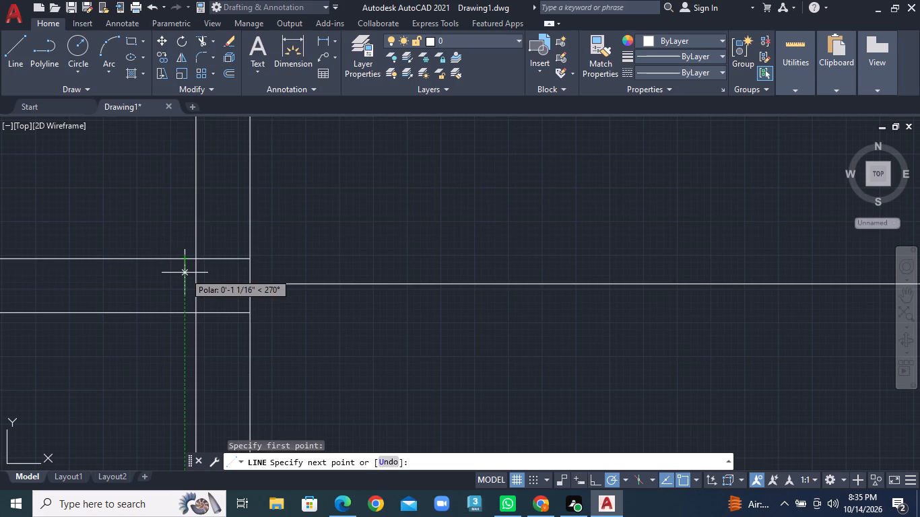
{"action": "left_click", "coordinate": [188, 324]}
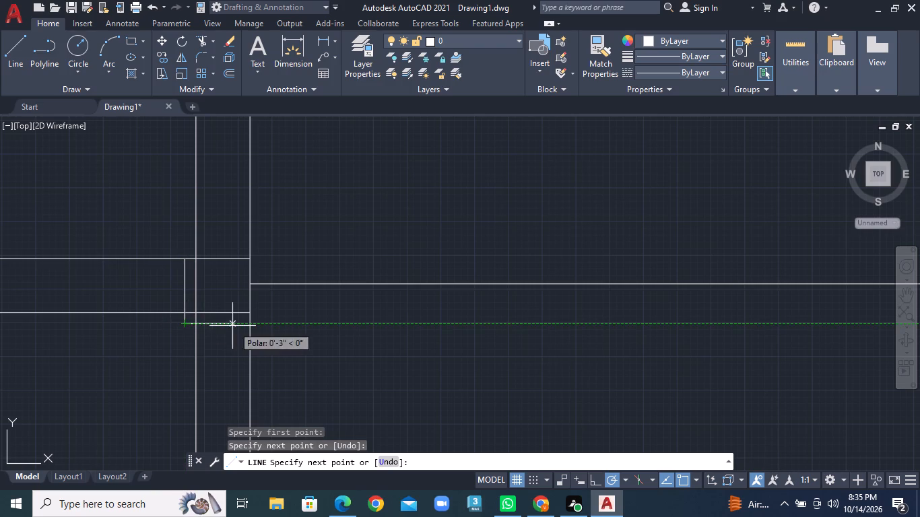
{"action": "left_click", "coordinate": [250, 326]}
{"action": "right_click", "coordinate": [250, 326]}
{"action": "left_click", "coordinate": [308, 168]}
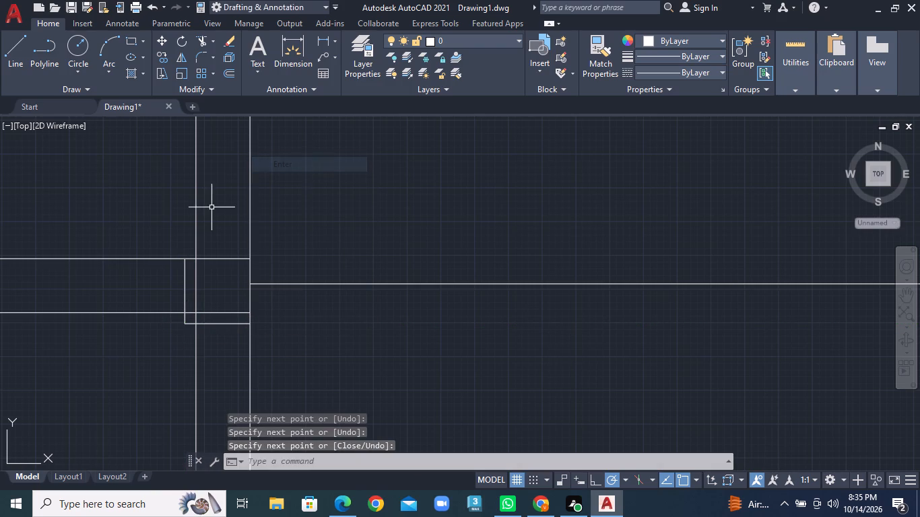
Trim the partition lines that run inside the column outline at the first vertical partition.
{"action": "left_click", "coordinate": [213, 38]}
{"action": "left_click", "coordinate": [217, 56]}
{"action": "left_click", "coordinate": [197, 282]}
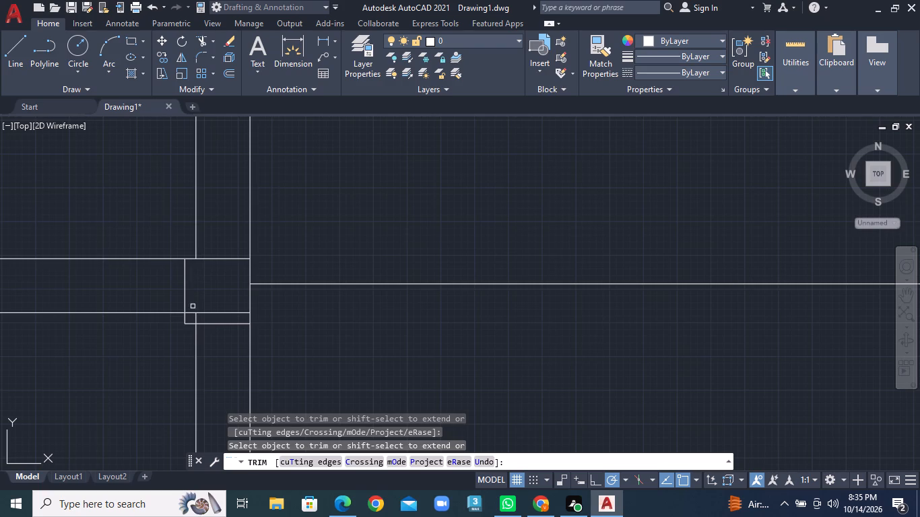
{"action": "left_click", "coordinate": [192, 310]}
{"action": "left_click", "coordinate": [200, 314]}
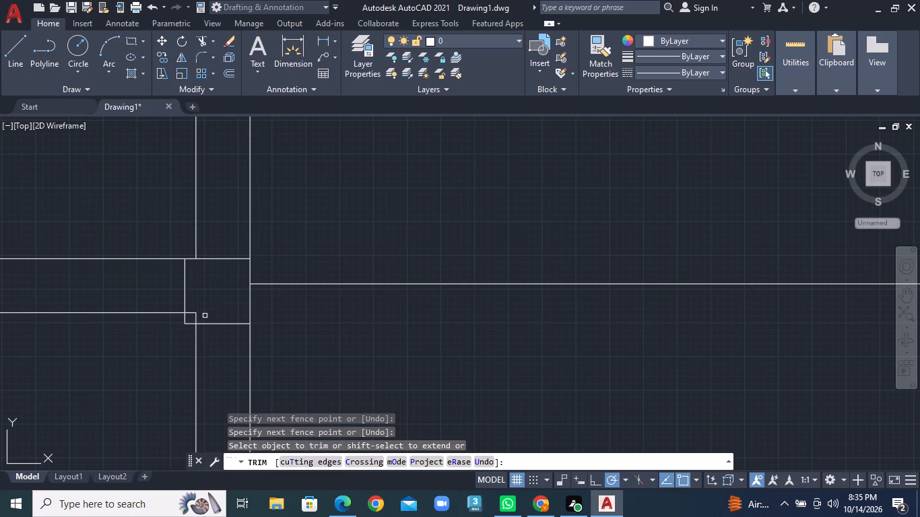
{"action": "left_click", "coordinate": [196, 318]}
{"action": "left_click", "coordinate": [195, 312]}
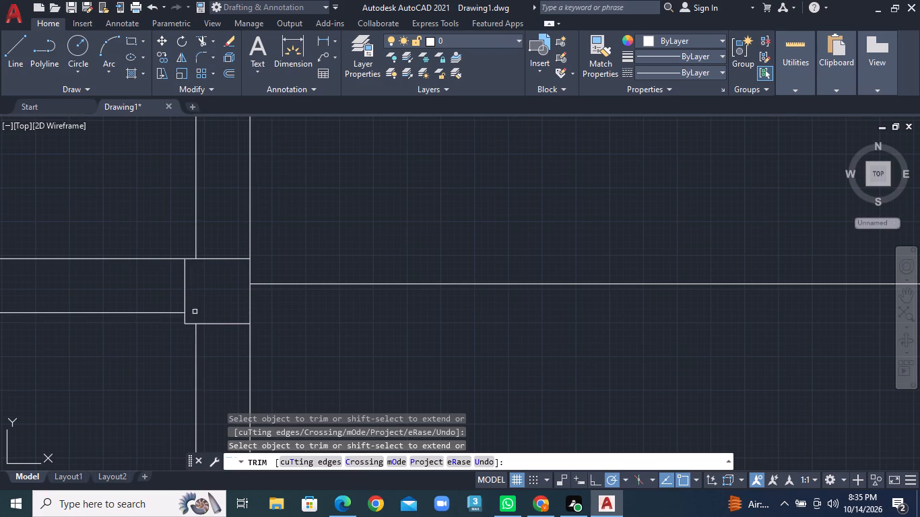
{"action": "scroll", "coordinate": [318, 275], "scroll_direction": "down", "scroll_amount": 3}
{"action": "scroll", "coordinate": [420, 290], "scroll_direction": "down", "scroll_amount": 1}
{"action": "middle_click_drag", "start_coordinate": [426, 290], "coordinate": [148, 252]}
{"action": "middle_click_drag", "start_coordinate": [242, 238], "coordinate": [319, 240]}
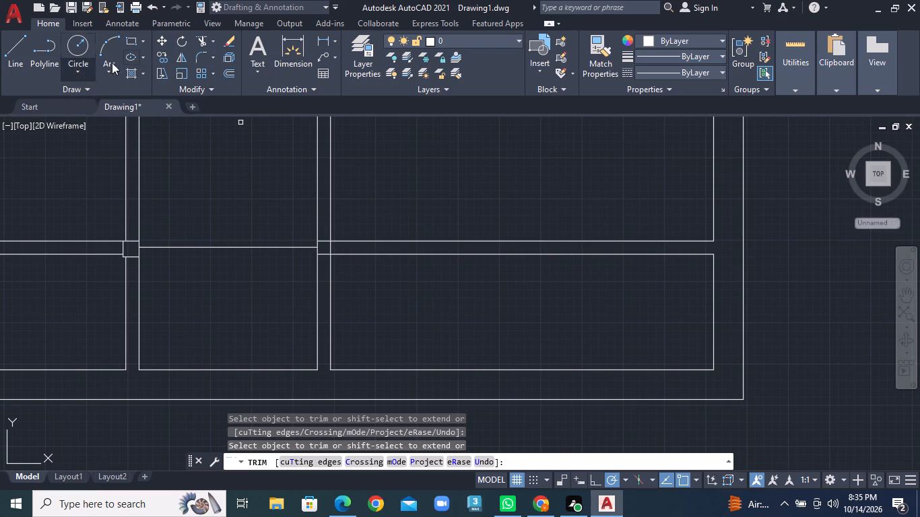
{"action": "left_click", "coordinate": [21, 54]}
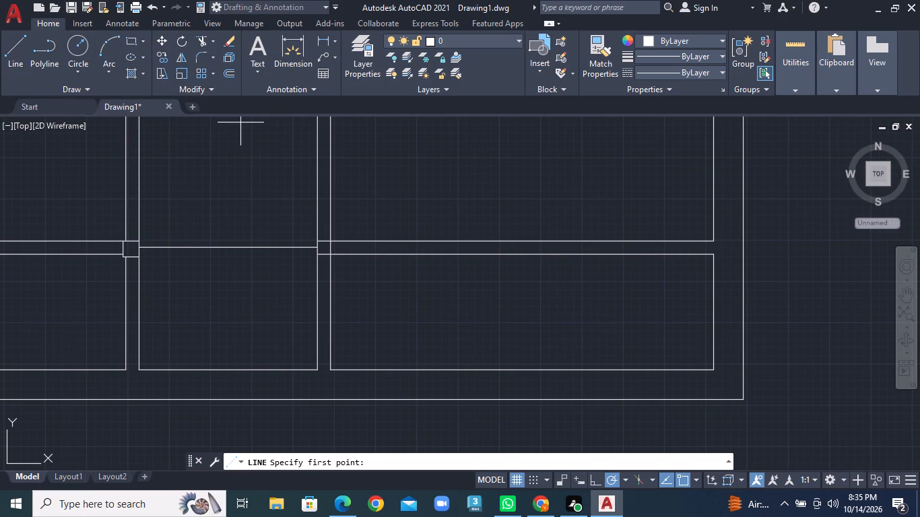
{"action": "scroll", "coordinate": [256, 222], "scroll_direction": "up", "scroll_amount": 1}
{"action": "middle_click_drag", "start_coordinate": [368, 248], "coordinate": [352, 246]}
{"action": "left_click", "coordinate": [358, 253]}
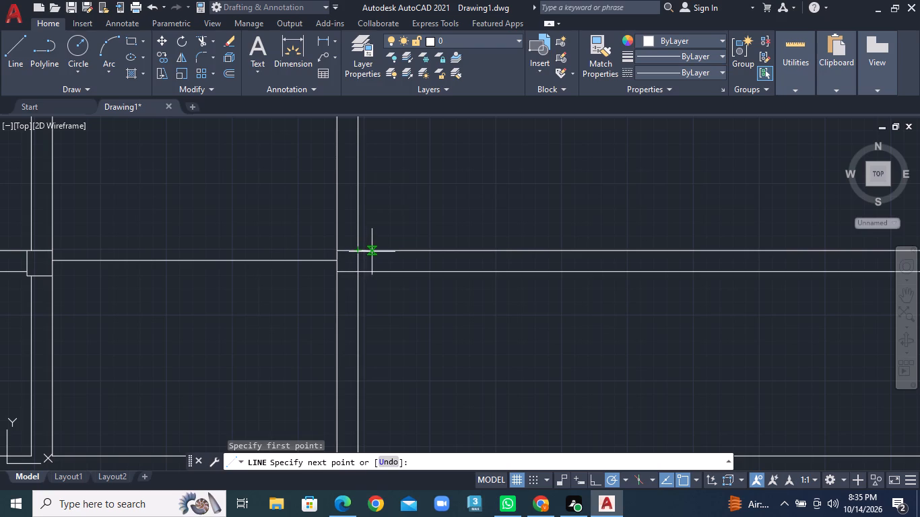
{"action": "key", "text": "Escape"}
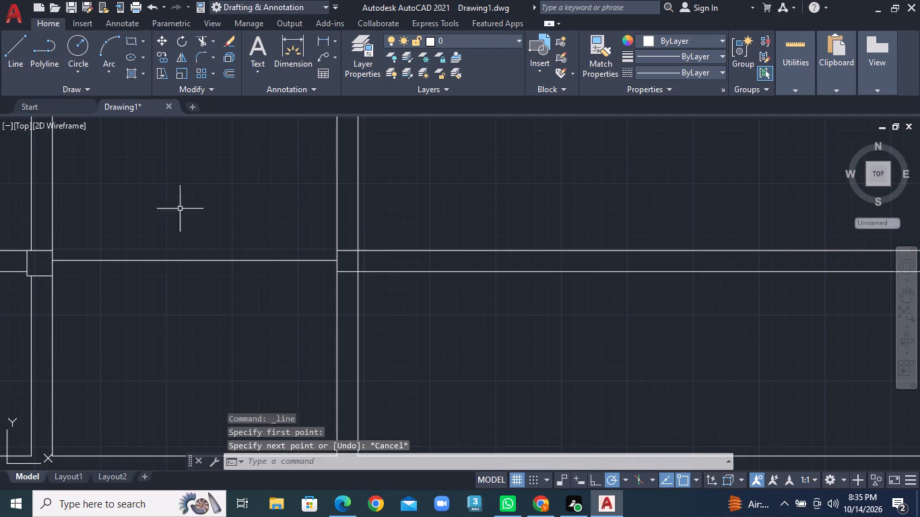
Draw the right and bottom edges of a column outline where the second vertical partition meets the third horizontal partition.
{"action": "left_click", "coordinate": [13, 37]}
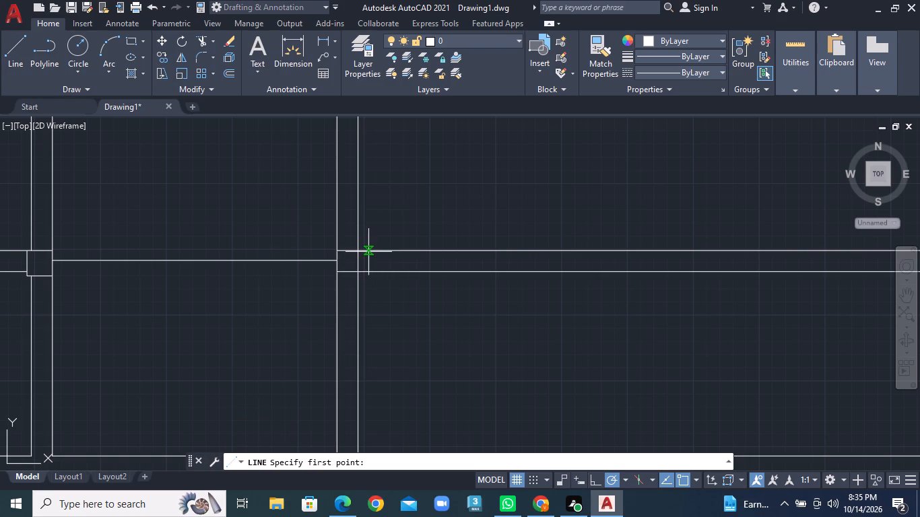
{"action": "left_click", "coordinate": [368, 252]}
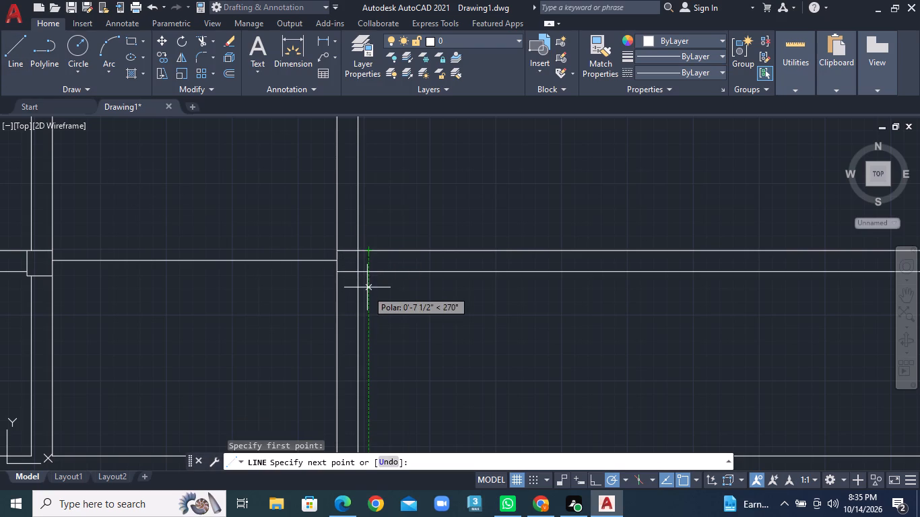
{"action": "left_click", "coordinate": [367, 279]}
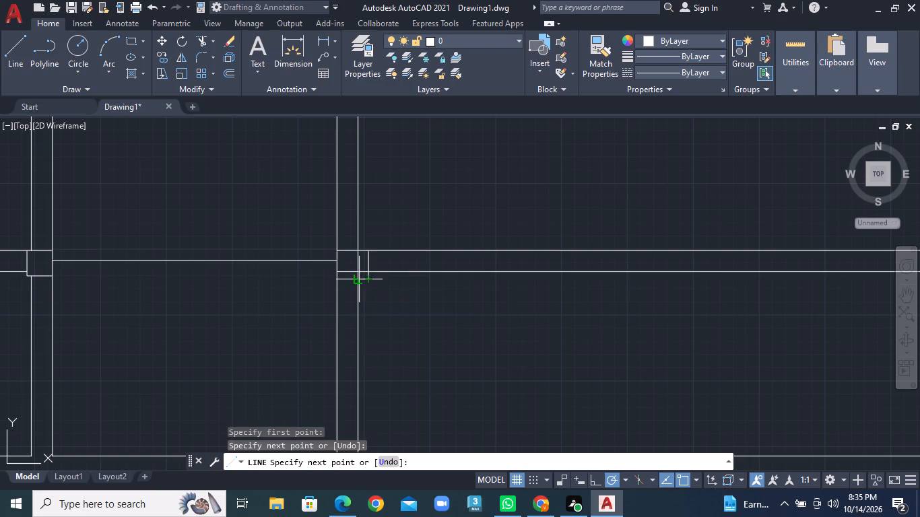
{"action": "left_click", "coordinate": [341, 279]}
{"action": "scroll", "coordinate": [341, 279], "scroll_direction": "up", "scroll_amount": 1}
{"action": "right_click", "coordinate": [341, 279]}
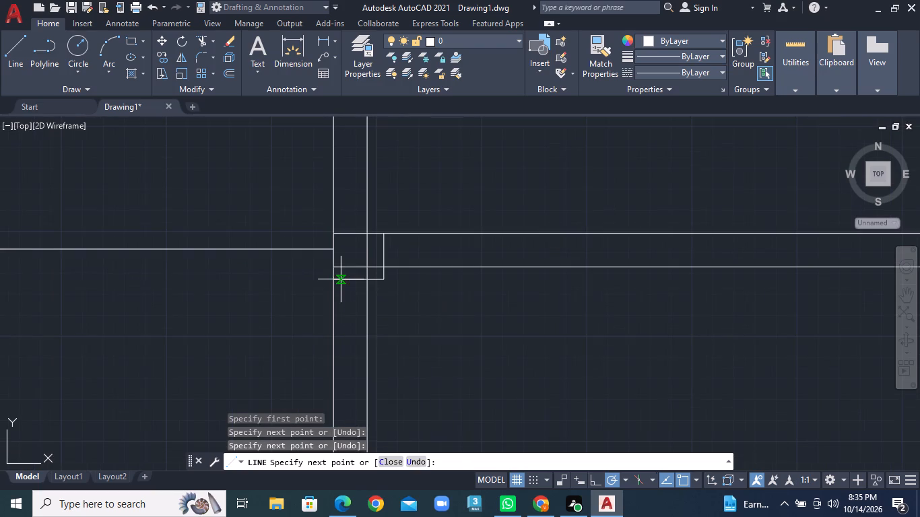
{"action": "left_click", "coordinate": [397, 289]}
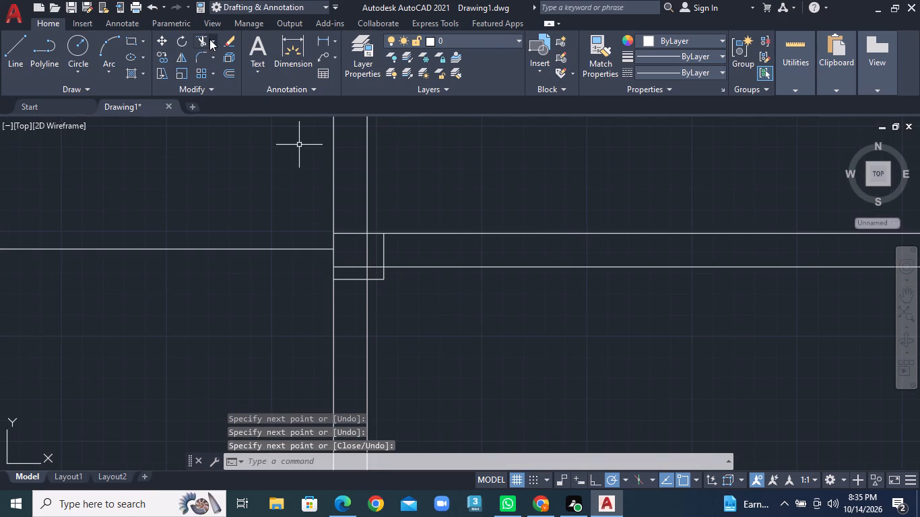
Trim the partition lines that run inside the column outline at the second vertical partition.
{"action": "left_click", "coordinate": [209, 39]}
{"action": "left_click", "coordinate": [217, 60]}
{"action": "left_click", "coordinate": [361, 254]}
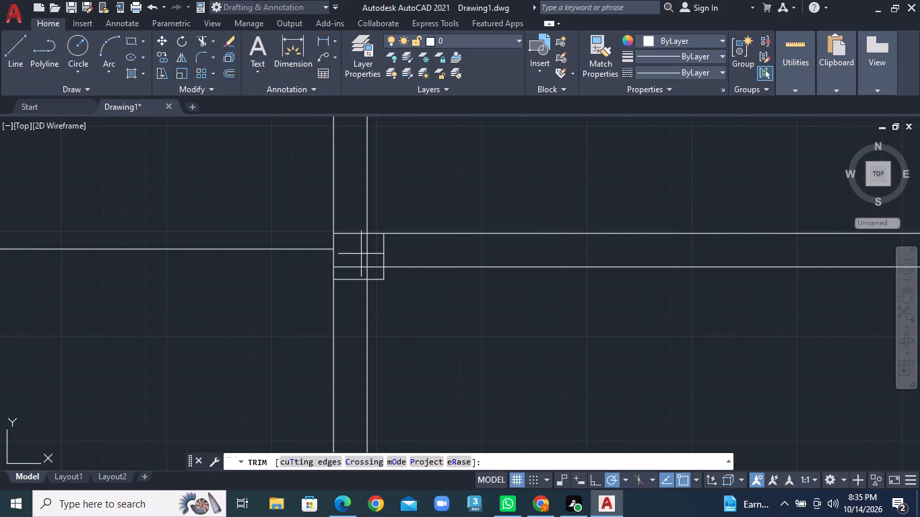
{"action": "left_click", "coordinate": [377, 244]}
{"action": "double_click", "coordinate": [376, 268]}
{"action": "left_click", "coordinate": [364, 266]}
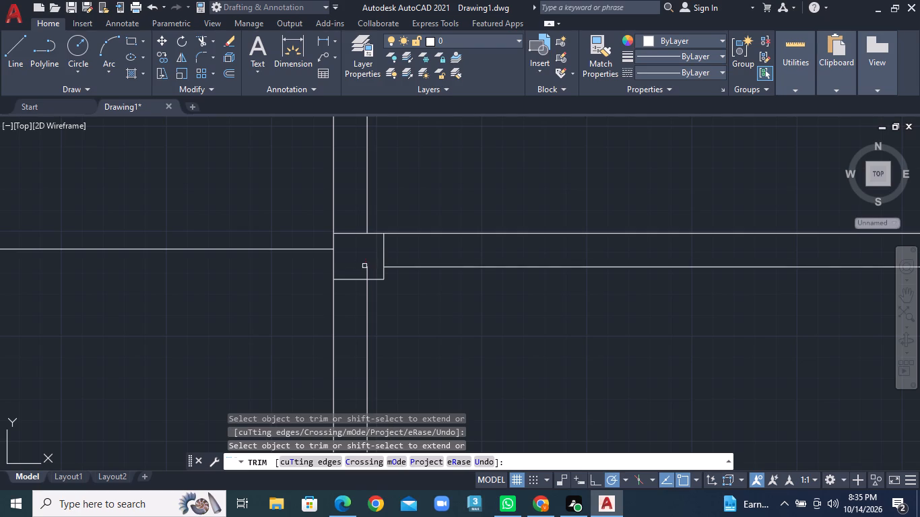
{"action": "left_click", "coordinate": [366, 273]}
Draw a short vertical line closing the inner right wall's gap between the two lines of the third horizontal partition.
{"action": "scroll", "coordinate": [372, 265], "scroll_direction": "down", "scroll_amount": 2}
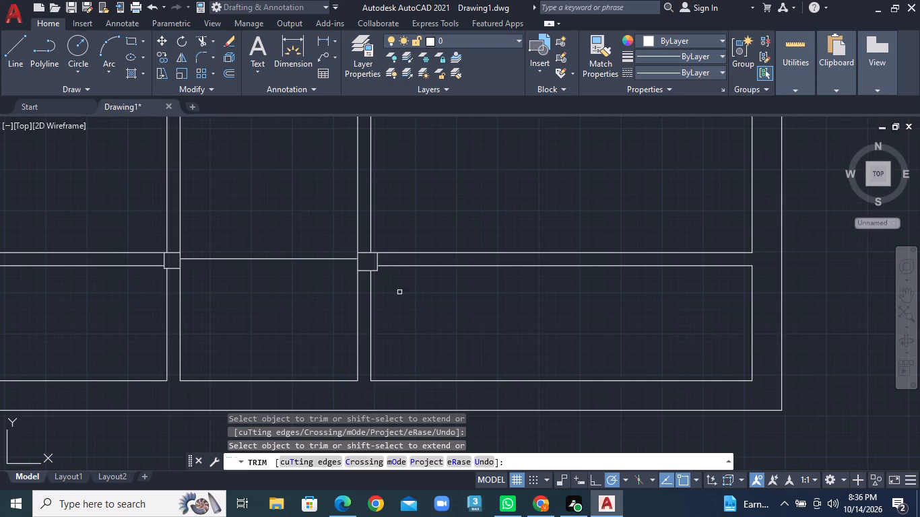
{"action": "middle_click_drag", "start_coordinate": [533, 305], "coordinate": [389, 287]}
{"action": "middle_click_drag", "start_coordinate": [629, 274], "coordinate": [454, 288]}
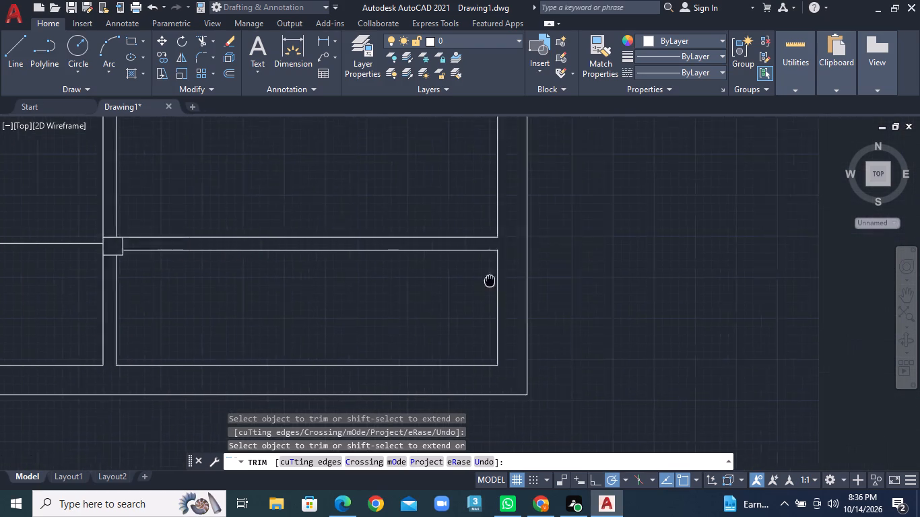
{"action": "middle_click_drag", "start_coordinate": [454, 288], "coordinate": [378, 313]}
{"action": "left_click", "coordinate": [18, 55]}
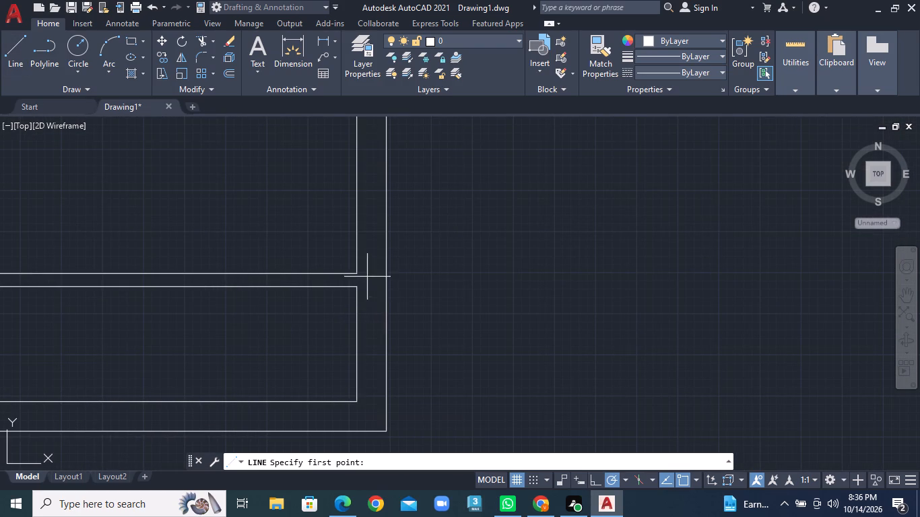
{"action": "scroll", "coordinate": [365, 267], "scroll_direction": "up", "scroll_amount": 1}
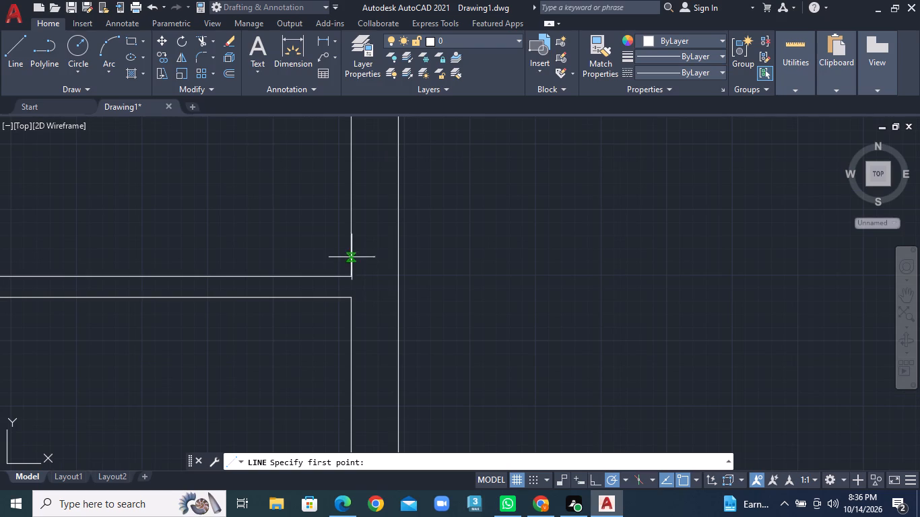
{"action": "left_click", "coordinate": [350, 294]}
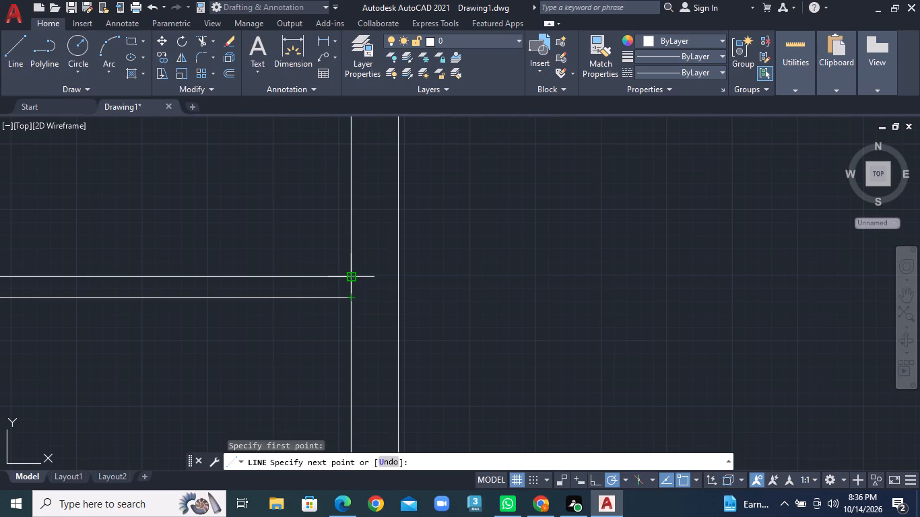
{"action": "left_click", "coordinate": [350, 275]}
{"action": "right_click", "coordinate": [350, 275]}
{"action": "left_click", "coordinate": [373, 283]}
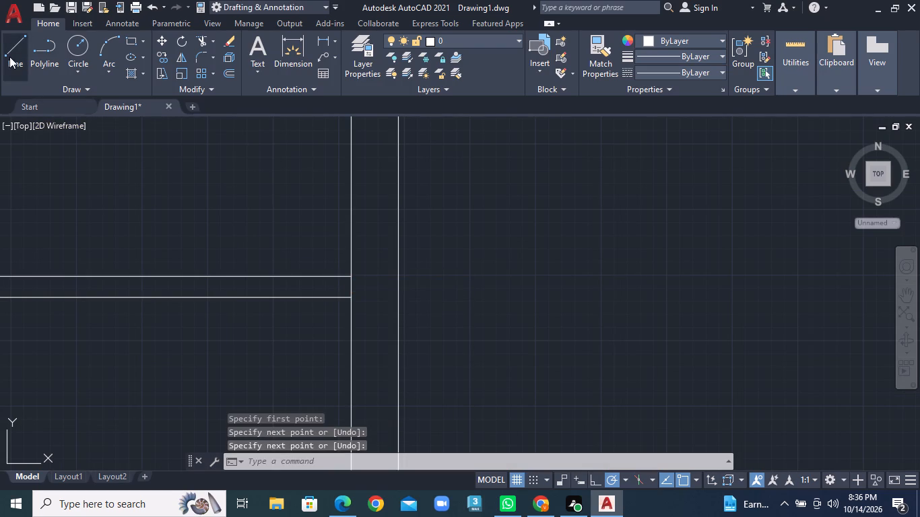
Draw a line continuing the third horizontal partition's lower line across the right outer wall to its outer face.
{"action": "left_click", "coordinate": [9, 57]}
{"action": "scroll", "coordinate": [352, 275], "scroll_direction": "up", "scroll_amount": 1}
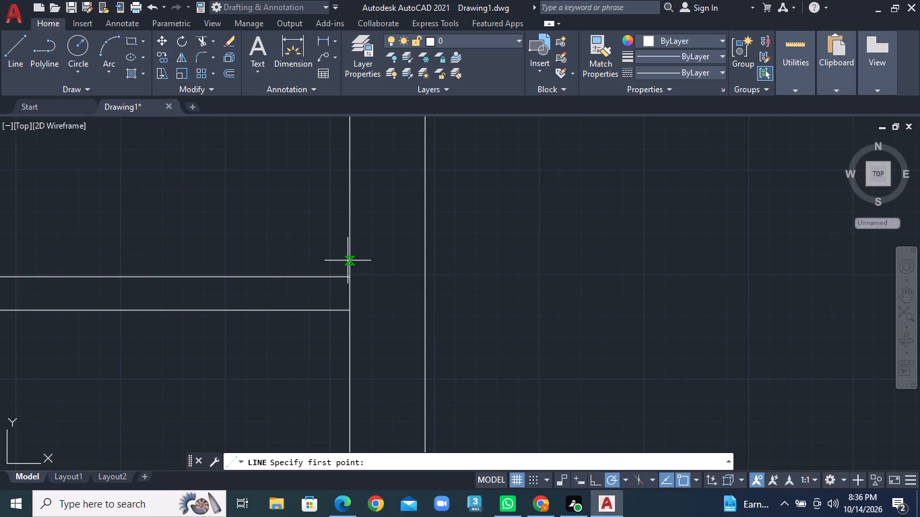
{"action": "left_click", "coordinate": [350, 310]}
{"action": "left_click", "coordinate": [429, 310]}
{"action": "right_click", "coordinate": [429, 310]}
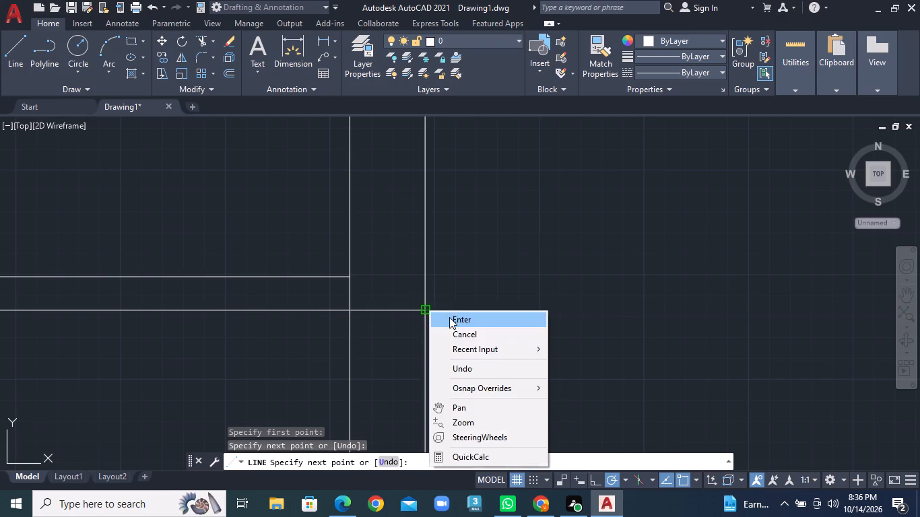
{"action": "left_click", "coordinate": [452, 317]}
Draw the top and left edges of a column outline, about 10 1/2" wide, where the third horizontal partition meets the right outer wall.
{"action": "left_click", "coordinate": [21, 50]}
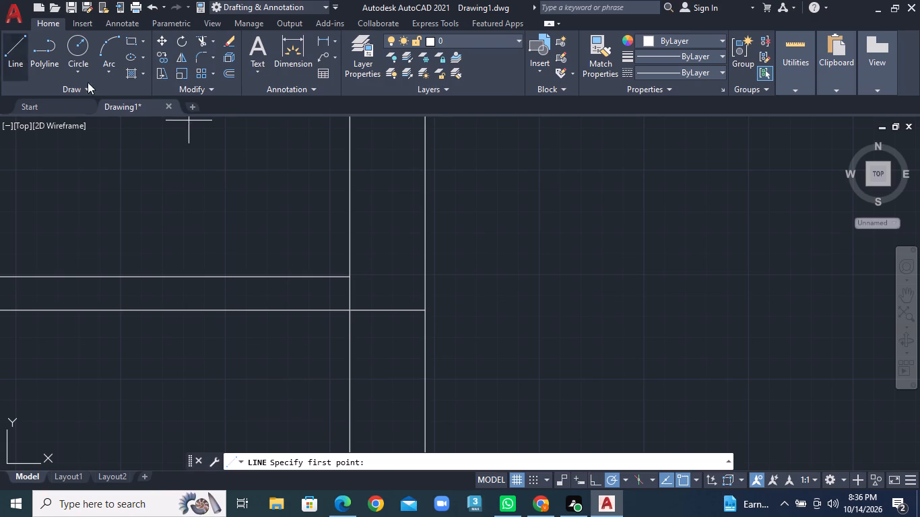
{"action": "left_click", "coordinate": [424, 249]}
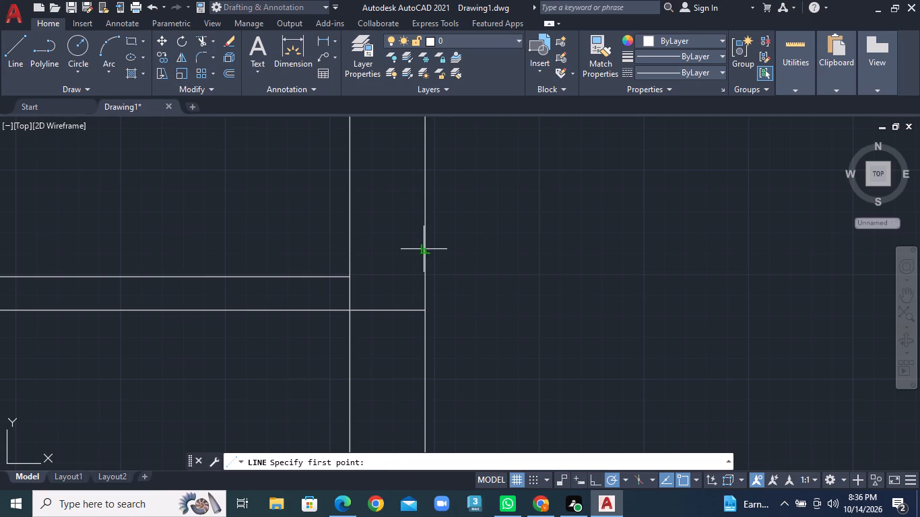
{"action": "left_click", "coordinate": [337, 244]}
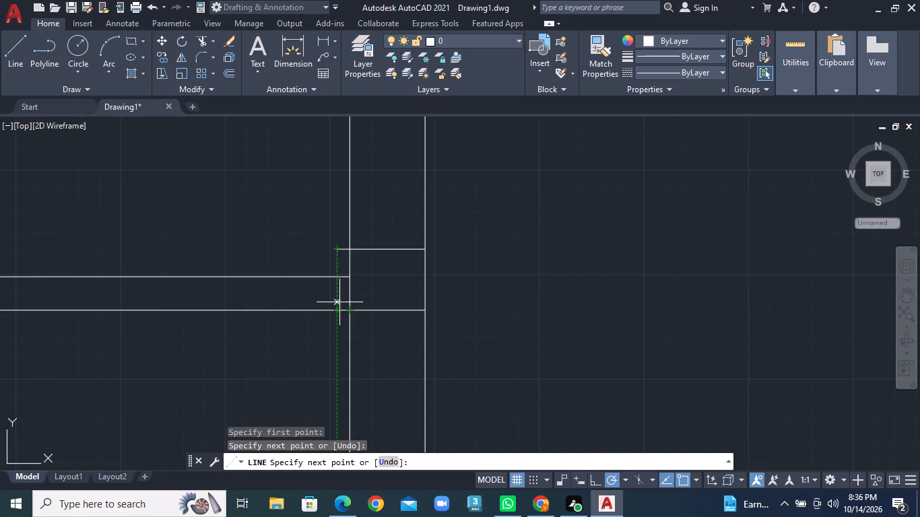
{"action": "left_click", "coordinate": [339, 310]}
{"action": "right_click", "coordinate": [339, 310]}
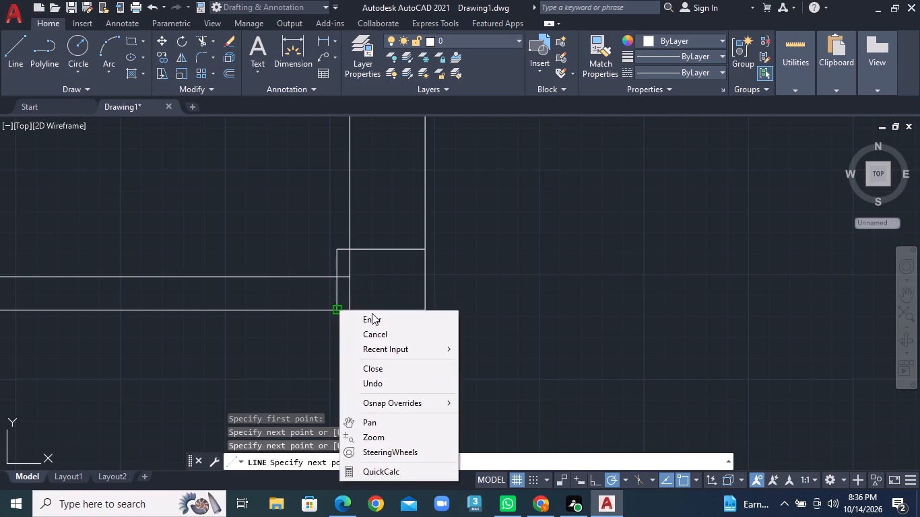
{"action": "left_click", "coordinate": [372, 313]}
Trim the partition and inner wall lines that run inside the column outline at the right outer wall.
{"action": "left_click", "coordinate": [212, 36]}
{"action": "left_click", "coordinate": [222, 55]}
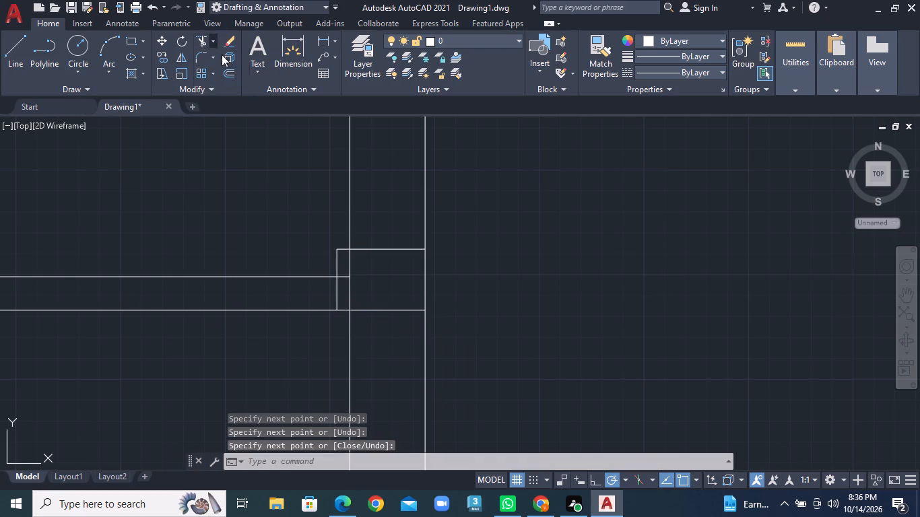
{"action": "left_click", "coordinate": [346, 276]}
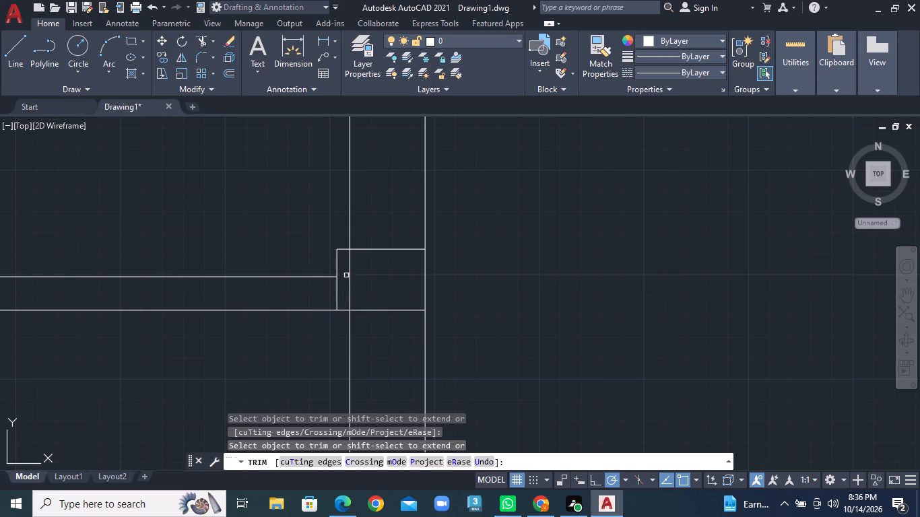
{"action": "left_click", "coordinate": [351, 263]}
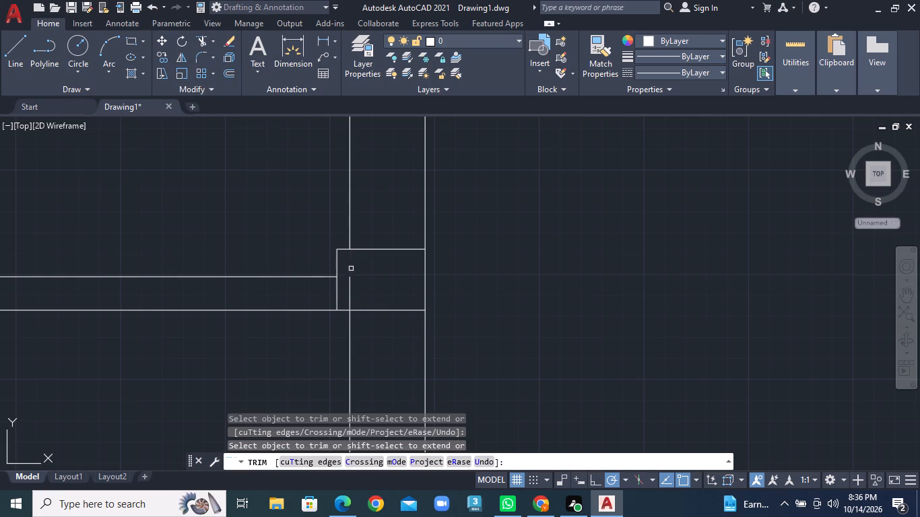
{"action": "left_click", "coordinate": [348, 288]}
Draw a line continuing the third horizontal partition's lower line across the left outer wall to its outer face.
{"action": "scroll", "coordinate": [358, 288], "scroll_direction": "down", "scroll_amount": 5}
{"action": "middle_click_drag", "start_coordinate": [284, 326], "coordinate": [284, 327]}
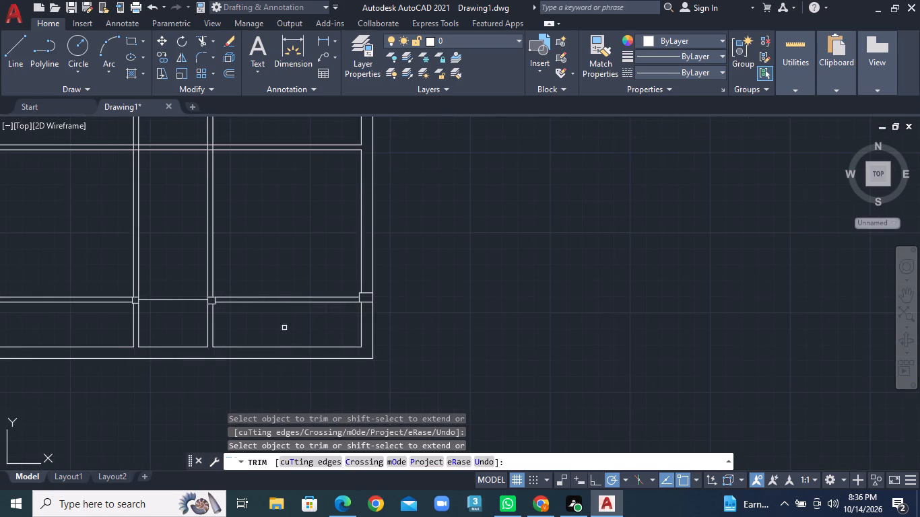
{"action": "middle_click_drag", "start_coordinate": [284, 327], "coordinate": [500, 303]}
{"action": "scroll", "coordinate": [211, 240], "scroll_direction": "up", "scroll_amount": 1}
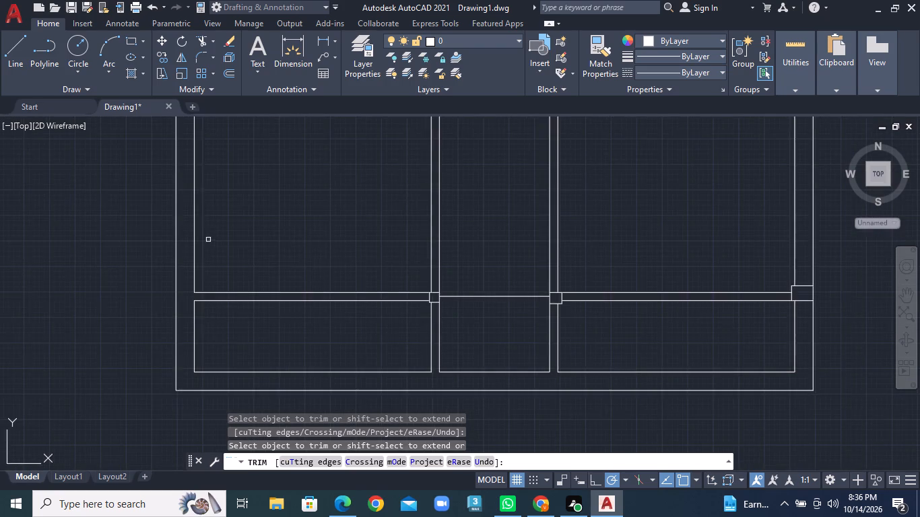
{"action": "scroll", "coordinate": [207, 240], "scroll_direction": "up", "scroll_amount": 1}
{"action": "left_click", "coordinate": [10, 61]}
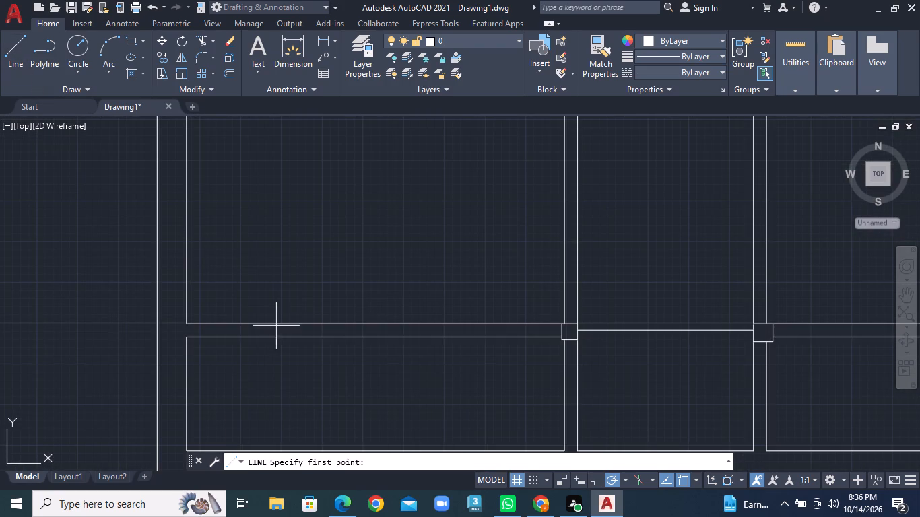
{"action": "scroll", "coordinate": [282, 348], "scroll_direction": "up", "scroll_amount": 1}
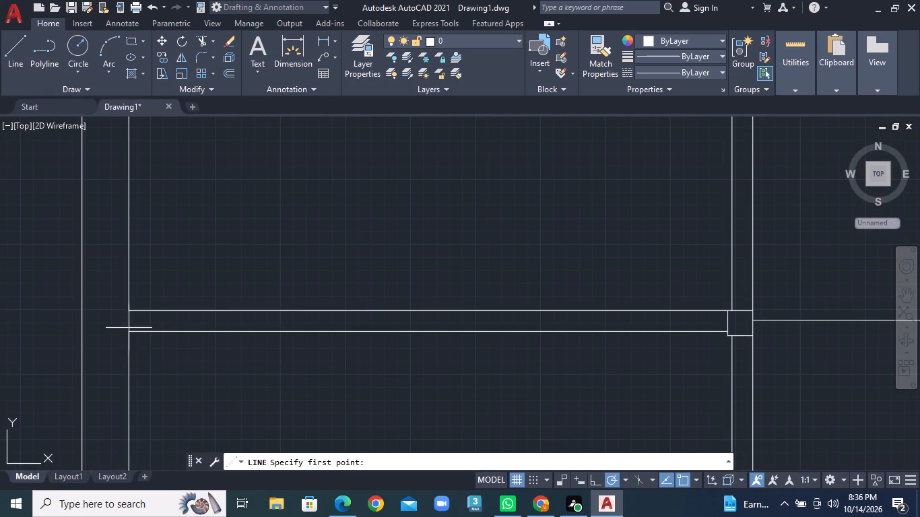
{"action": "left_click", "coordinate": [126, 333]}
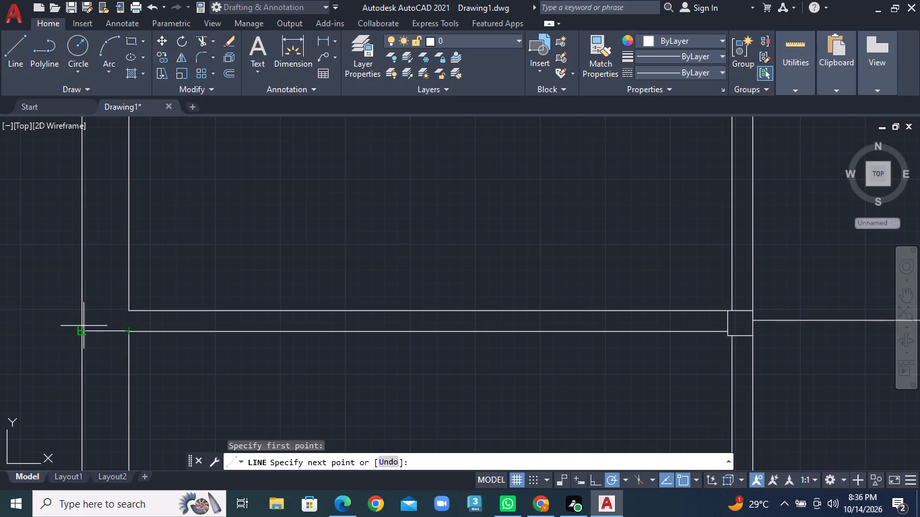
{"action": "left_click", "coordinate": [84, 329]}
{"action": "right_click", "coordinate": [84, 329]}
{"action": "left_click", "coordinate": [113, 337]}
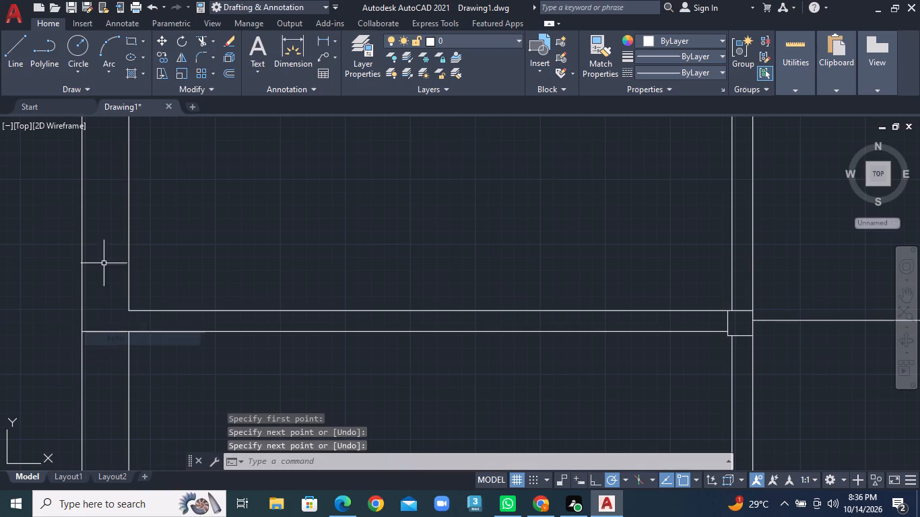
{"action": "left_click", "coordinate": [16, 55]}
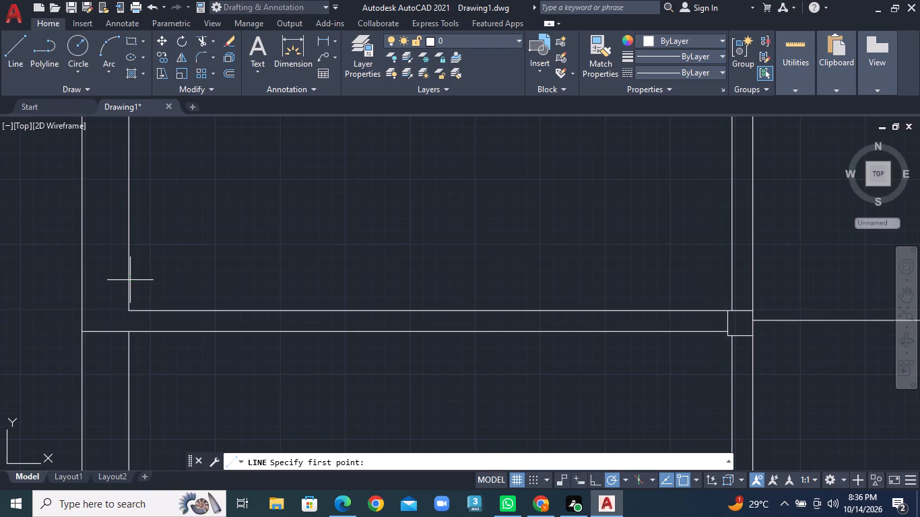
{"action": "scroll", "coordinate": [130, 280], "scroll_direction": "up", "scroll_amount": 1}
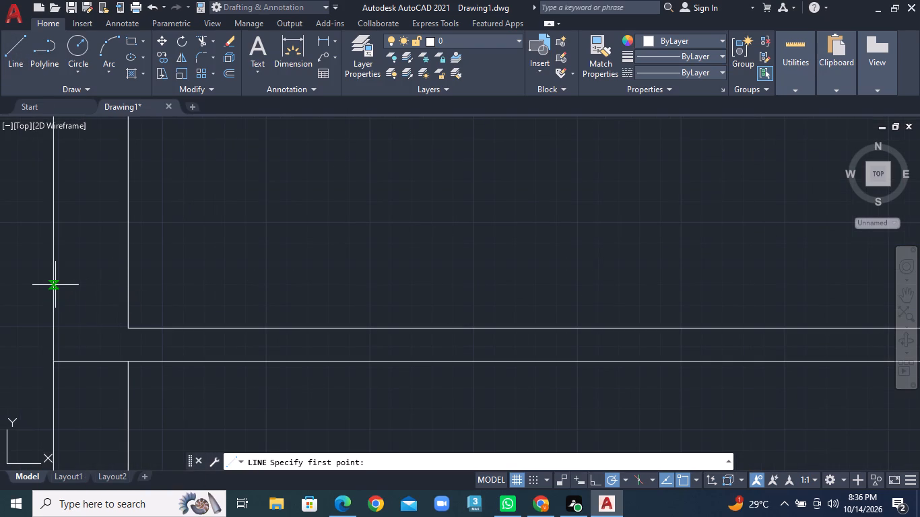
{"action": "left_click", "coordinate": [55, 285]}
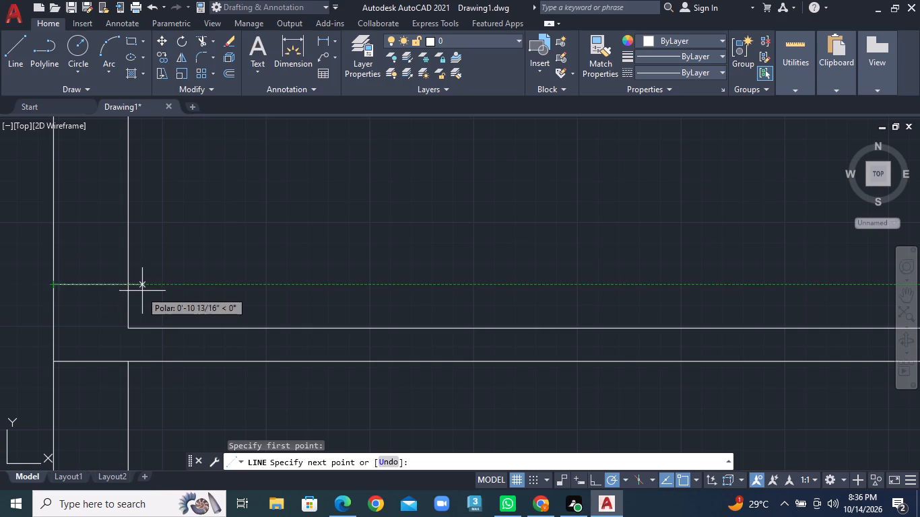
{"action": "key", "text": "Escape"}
Draw the top and right edges of a column outline where the third horizontal partition meets the left outer wall.
{"action": "left_click", "coordinate": [12, 46]}
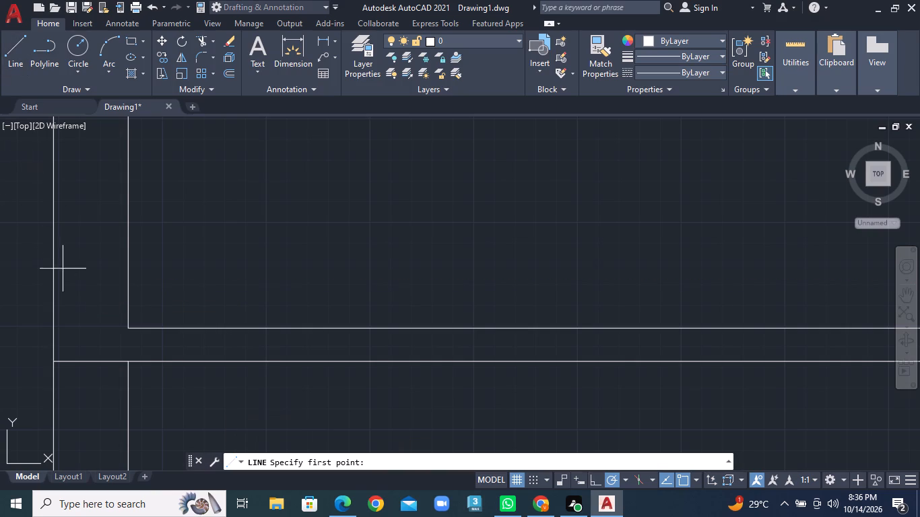
{"action": "left_click", "coordinate": [56, 302]}
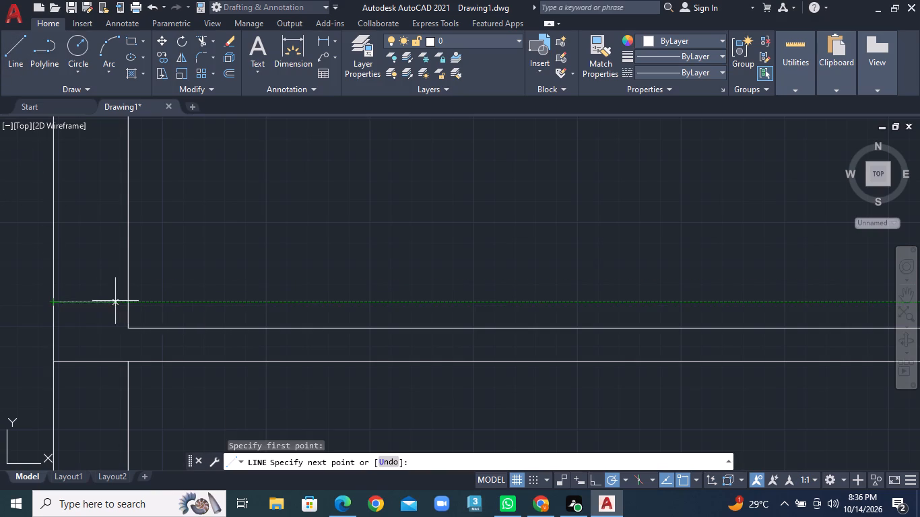
{"action": "left_click", "coordinate": [139, 301]}
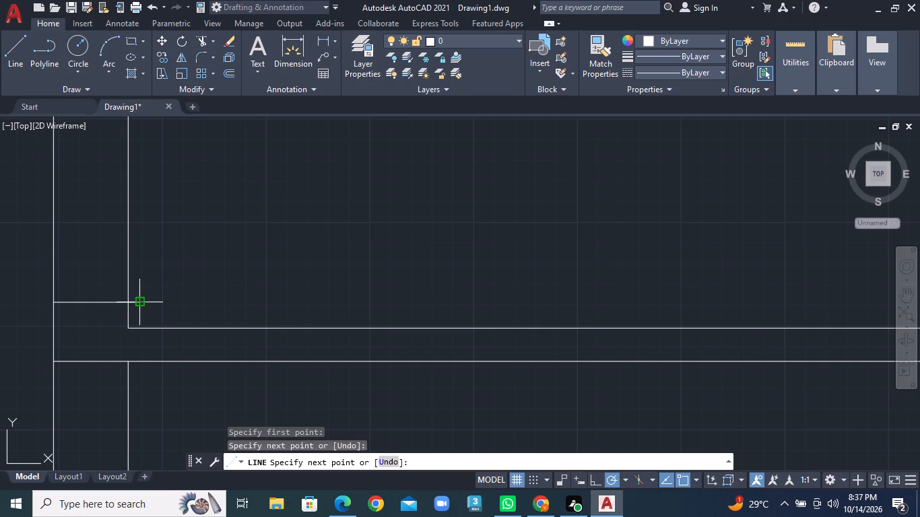
{"action": "left_click", "coordinate": [143, 358]}
{"action": "right_click", "coordinate": [143, 358]}
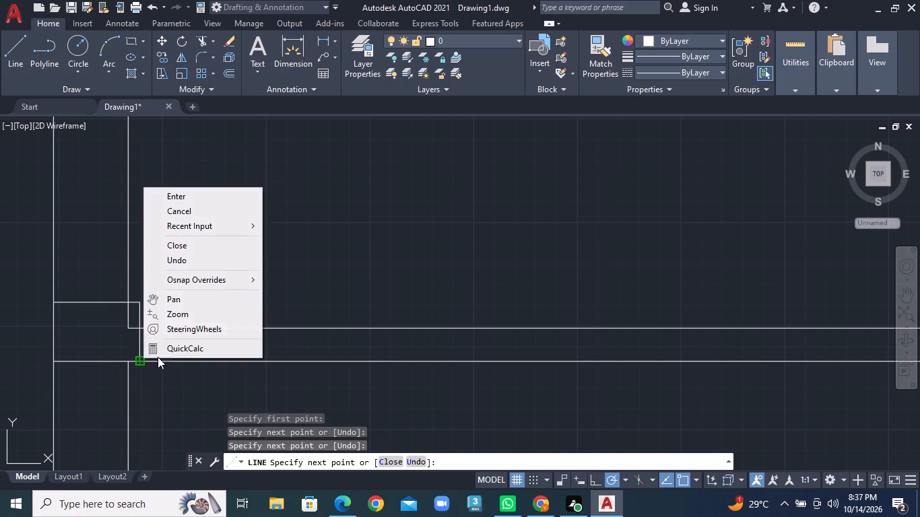
{"action": "left_click", "coordinate": [201, 201]}
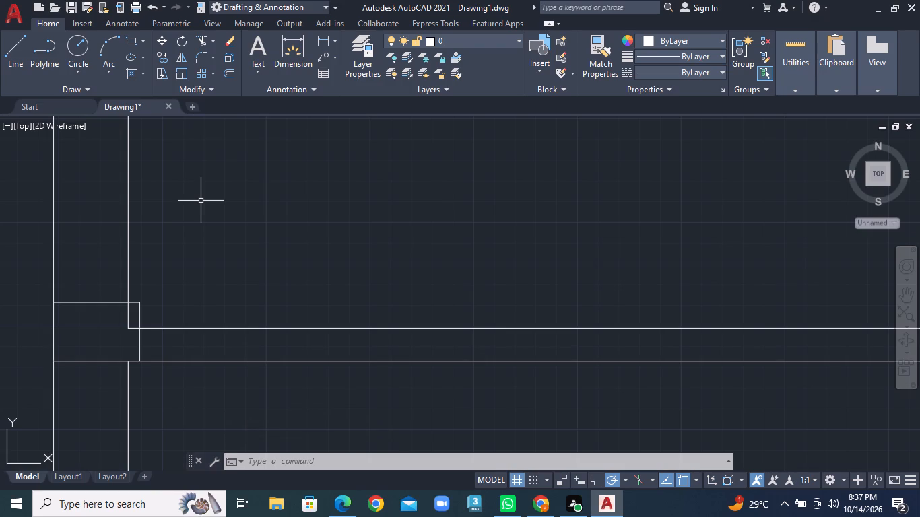
Trim the partition and inner wall lines that run inside the column outline at the left outer wall.
{"action": "left_click", "coordinate": [213, 44]}
{"action": "left_click", "coordinate": [219, 61]}
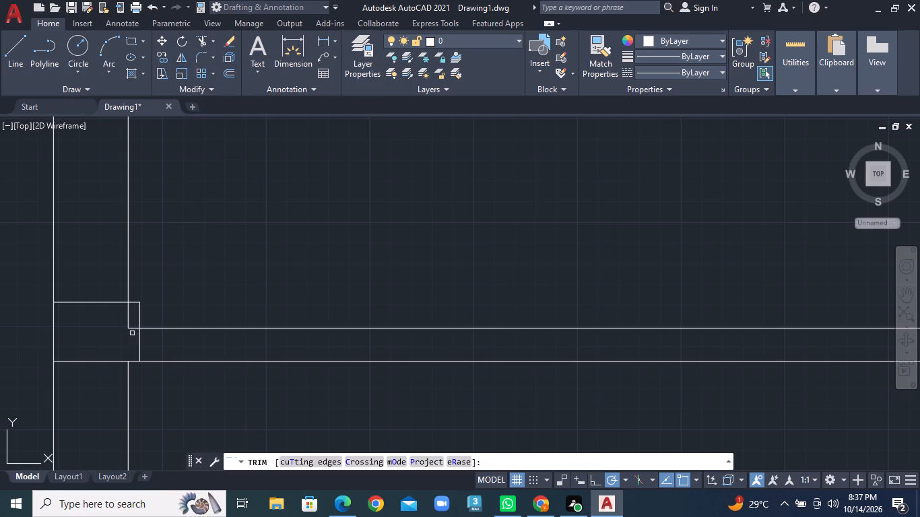
{"action": "left_click", "coordinate": [132, 331]}
{"action": "left_click", "coordinate": [126, 315]}
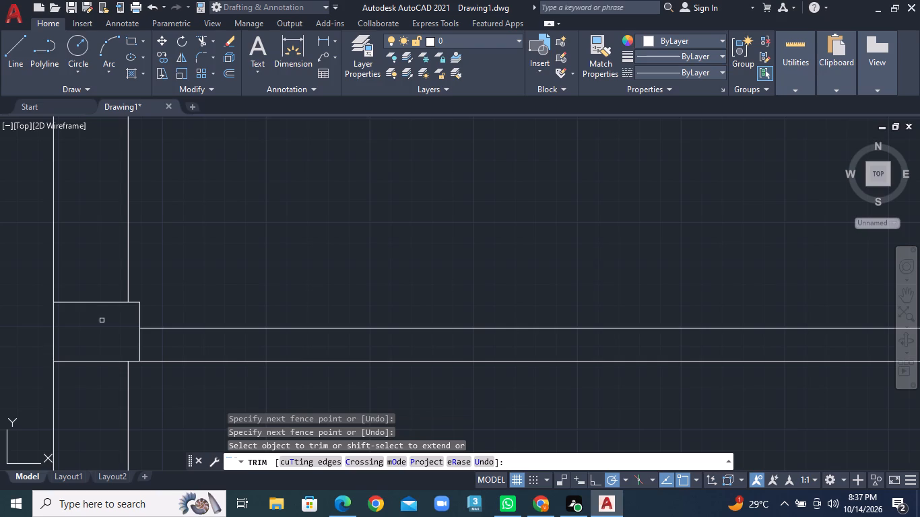
Draw the right and top edges of a column outline, about 11" high, at the bottom-left corner of the outer walls.
{"action": "scroll", "coordinate": [111, 324], "scroll_direction": "down", "scroll_amount": 2}
{"action": "middle_click_drag", "start_coordinate": [275, 313], "coordinate": [219, 261]}
{"action": "scroll", "coordinate": [274, 315], "scroll_direction": "down", "scroll_amount": 1}
{"action": "middle_click_drag", "start_coordinate": [281, 359], "coordinate": [312, 318]}
{"action": "middle_click_drag", "start_coordinate": [314, 314], "coordinate": [312, 294]}
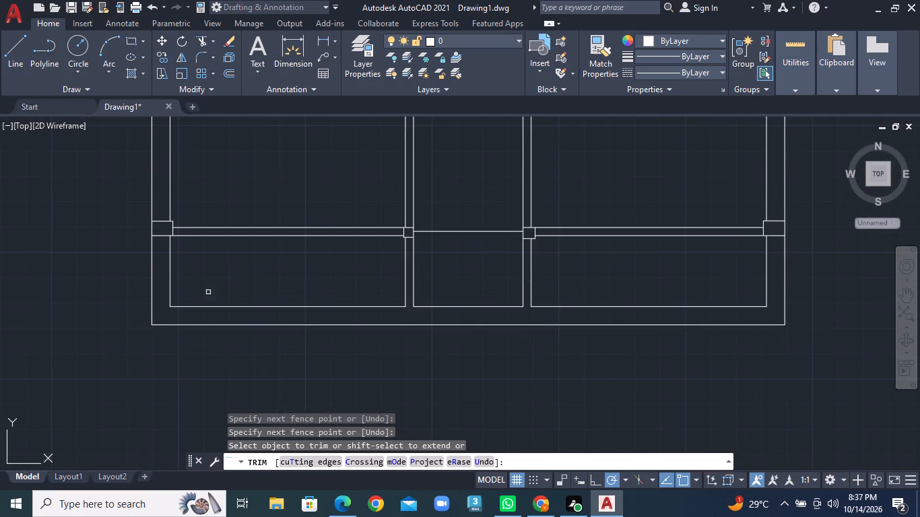
{"action": "scroll", "coordinate": [168, 290], "scroll_direction": "up", "scroll_amount": 2}
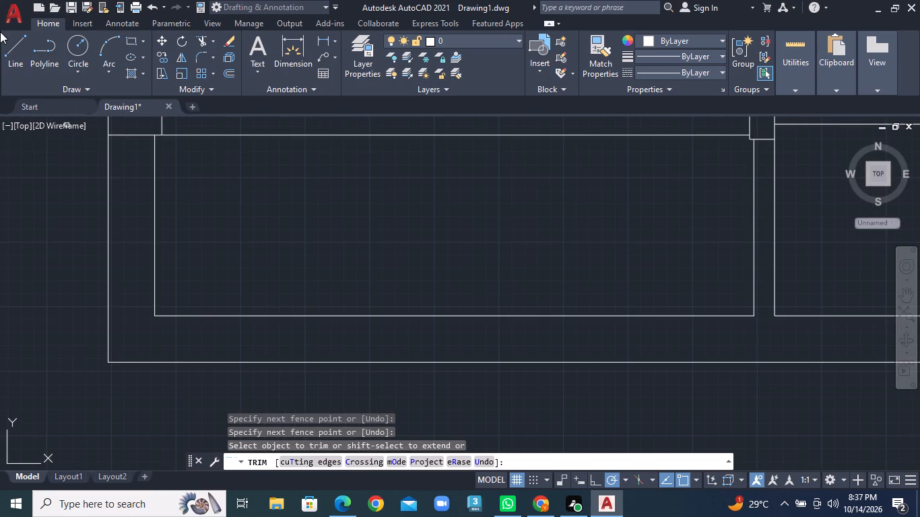
{"action": "left_click", "coordinate": [7, 50]}
{"action": "scroll", "coordinate": [150, 267], "scroll_direction": "up", "scroll_amount": 1}
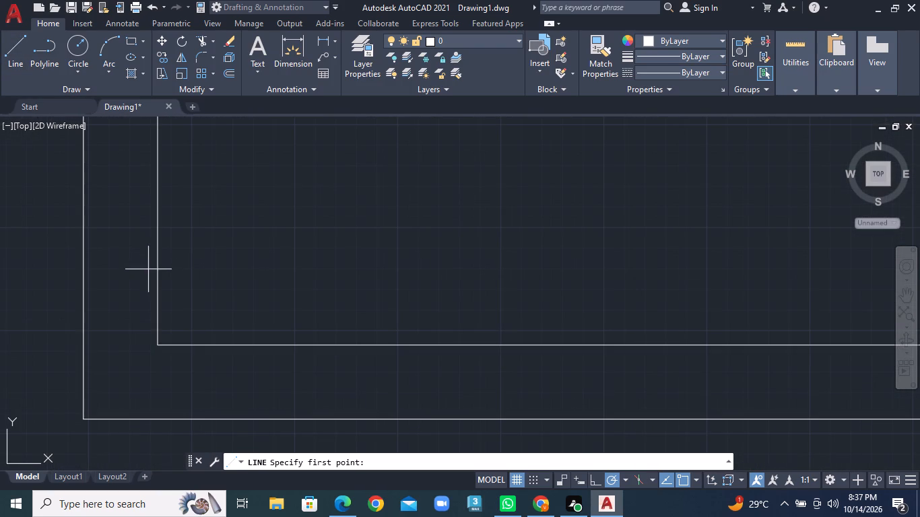
{"action": "left_click", "coordinate": [172, 418]}
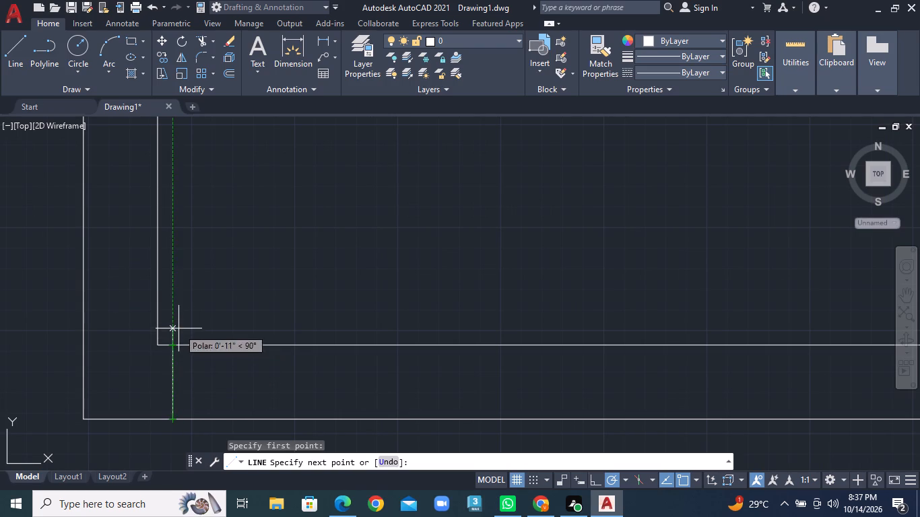
{"action": "left_click", "coordinate": [178, 329]}
{"action": "left_click", "coordinate": [88, 323]}
{"action": "right_click", "coordinate": [88, 323]}
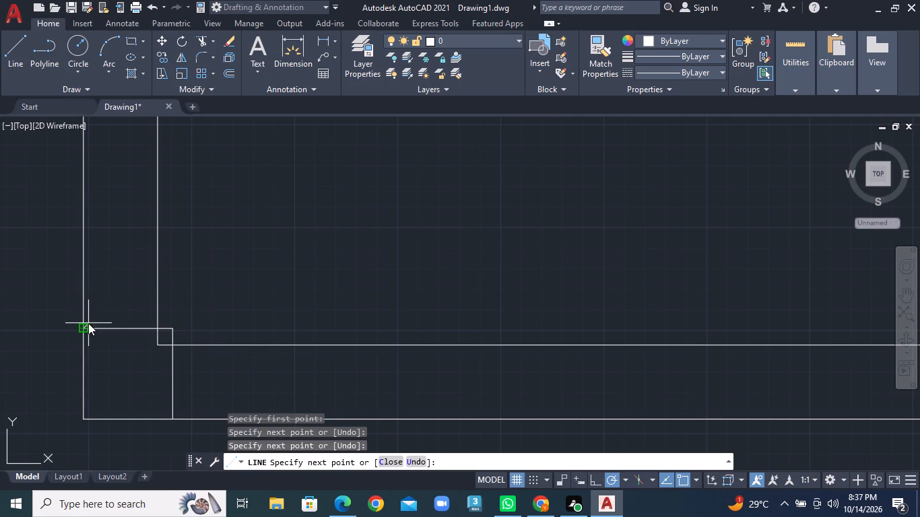
{"action": "left_click", "coordinate": [150, 161]}
Draw a vertical line continuing the first vertical partition's left line across the bottom outer wall to its outer face.
{"action": "scroll", "coordinate": [280, 298], "scroll_direction": "down", "scroll_amount": 2}
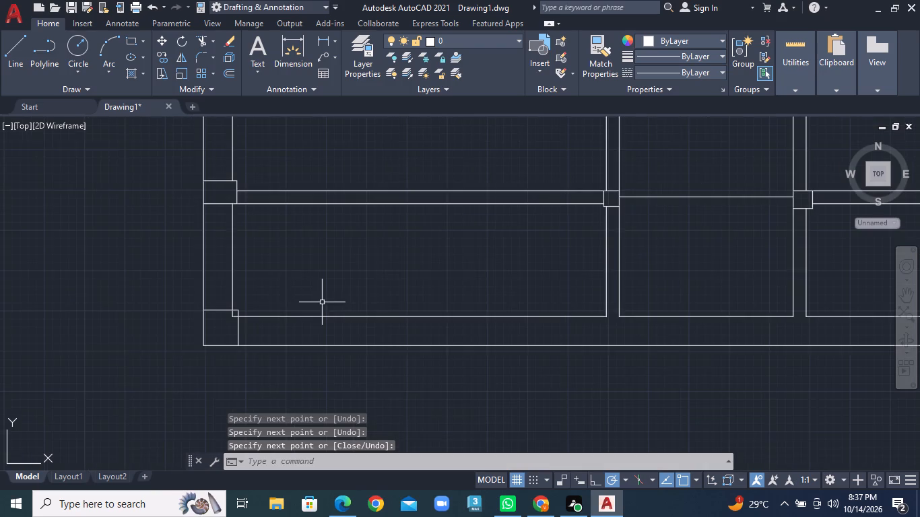
{"action": "scroll", "coordinate": [322, 302], "scroll_direction": "down", "scroll_amount": 1}
{"action": "middle_click_drag", "start_coordinate": [424, 320], "coordinate": [150, 321]}
{"action": "scroll", "coordinate": [227, 306], "scroll_direction": "up", "scroll_amount": 2}
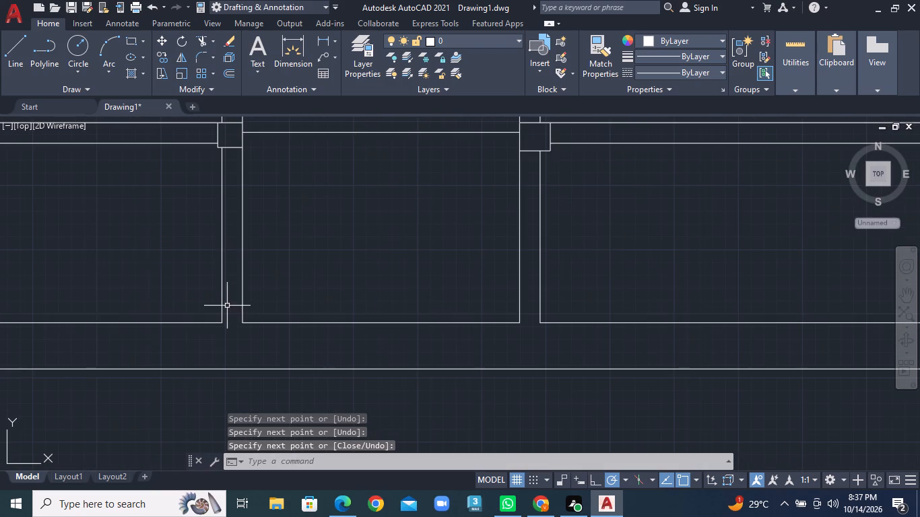
{"action": "left_click", "coordinate": [13, 57]}
{"action": "scroll", "coordinate": [174, 258], "scroll_direction": "up", "scroll_amount": 1}
{"action": "middle_click_drag", "start_coordinate": [174, 258], "coordinate": [193, 317]}
{"action": "middle_click_drag", "start_coordinate": [236, 346], "coordinate": [241, 234]}
{"action": "scroll", "coordinate": [244, 257], "scroll_direction": "down", "scroll_amount": 1}
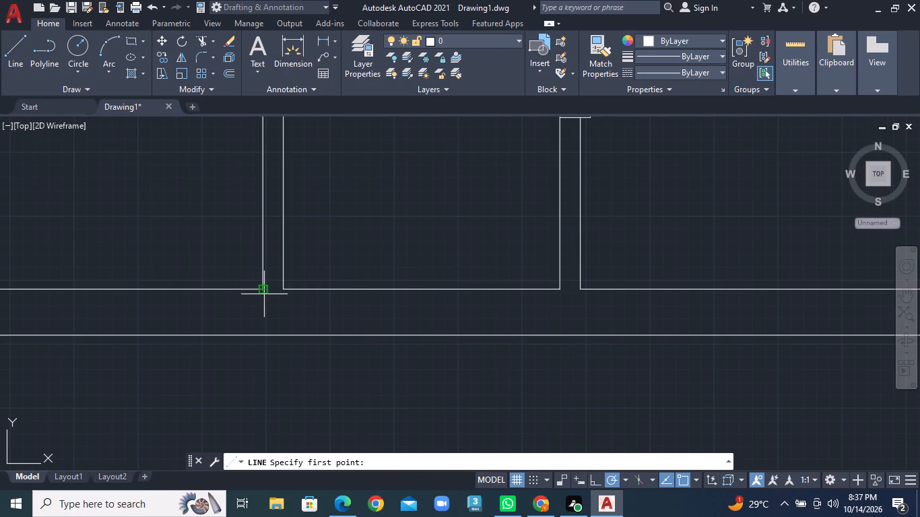
{"action": "left_click", "coordinate": [263, 333]}
{"action": "left_click", "coordinate": [261, 287]}
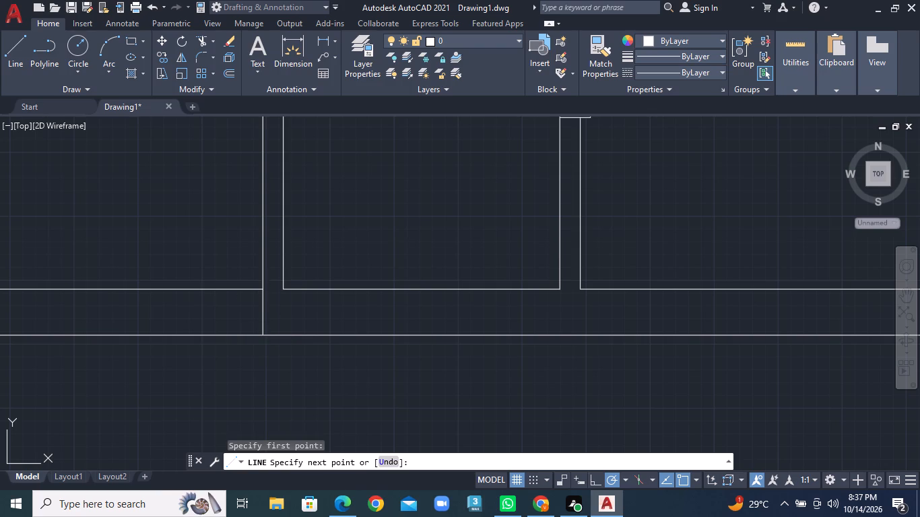
{"action": "right_click", "coordinate": [261, 287]}
{"action": "left_click", "coordinate": [281, 292]}
Draw the top and right edges of a column outline, about 7" wide, where the first vertical partition meets the bottom outer wall.
{"action": "left_click", "coordinate": [9, 53]}
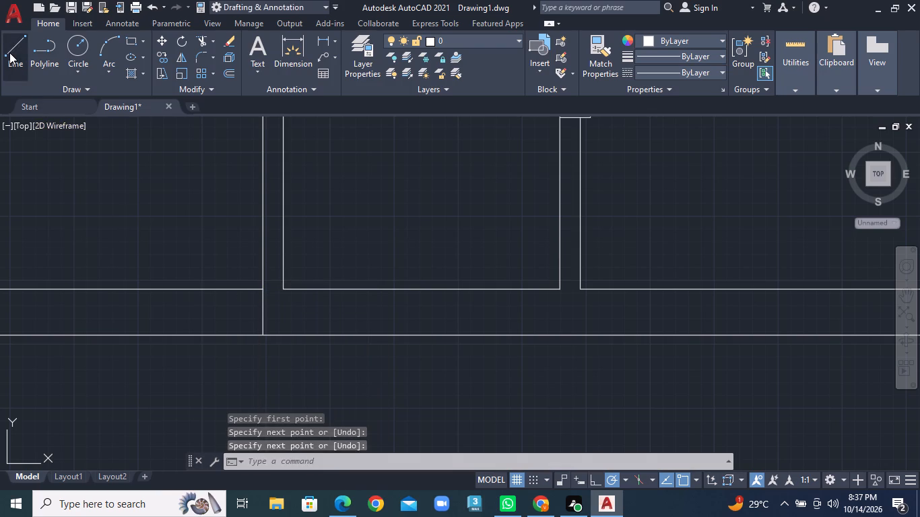
{"action": "double_click", "coordinate": [263, 279]}
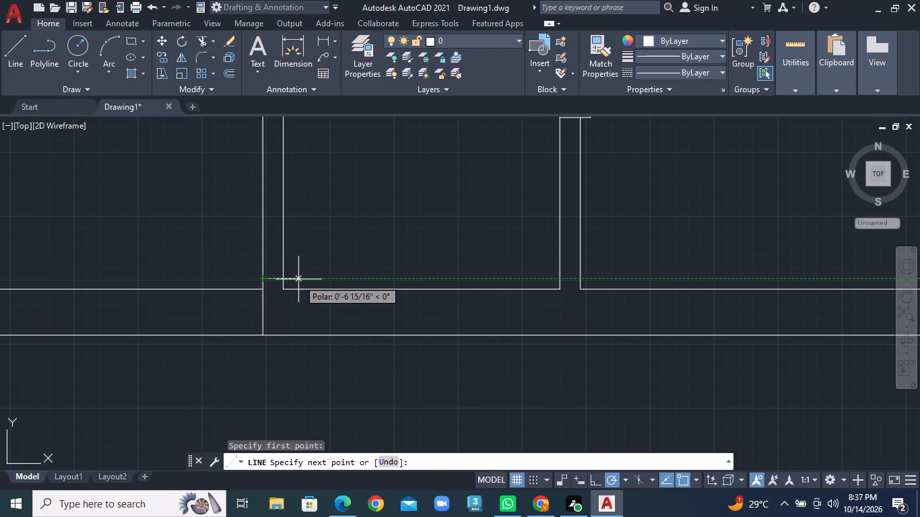
{"action": "left_click", "coordinate": [300, 279]}
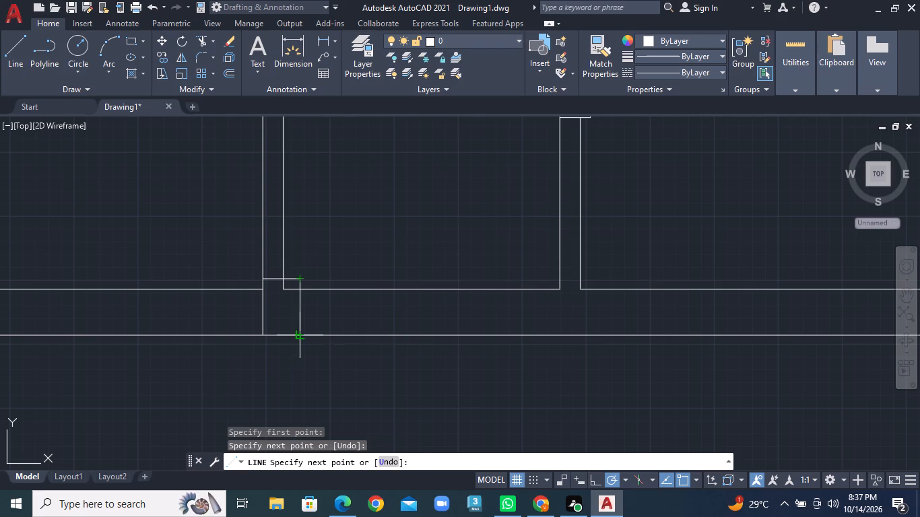
{"action": "left_click", "coordinate": [299, 333]}
{"action": "right_click", "coordinate": [299, 333]}
{"action": "left_click", "coordinate": [347, 168]}
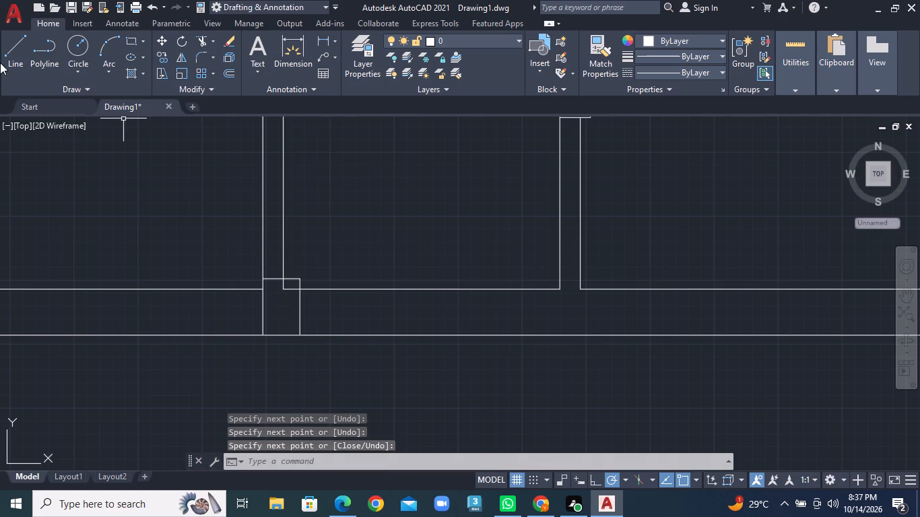
Draw the top, left and right edges of a column outline where the second vertical partition meets the bottom outer wall.
{"action": "left_click", "coordinate": [6, 57]}
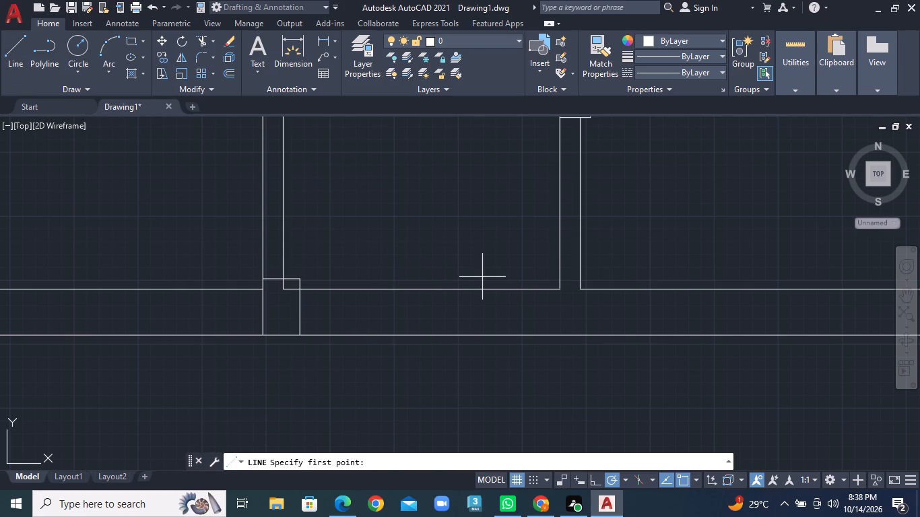
{"action": "double_click", "coordinate": [578, 279]}
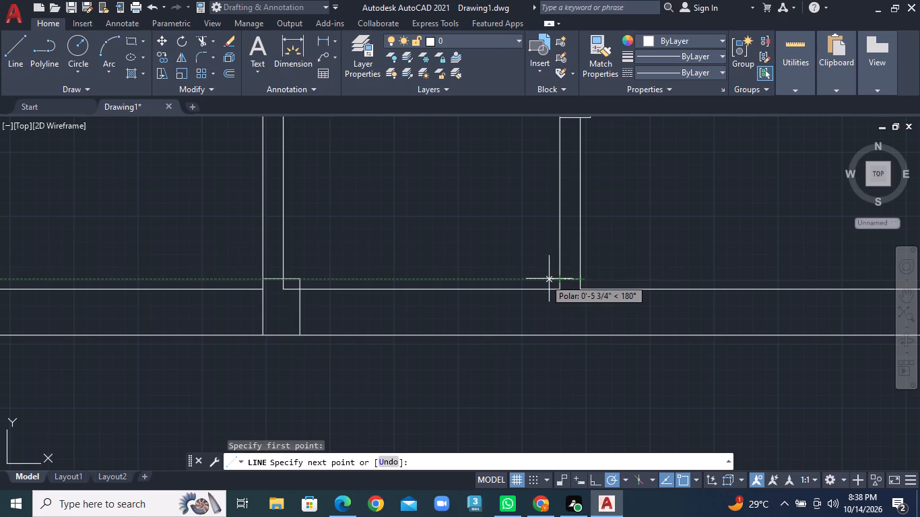
{"action": "left_click", "coordinate": [544, 279]}
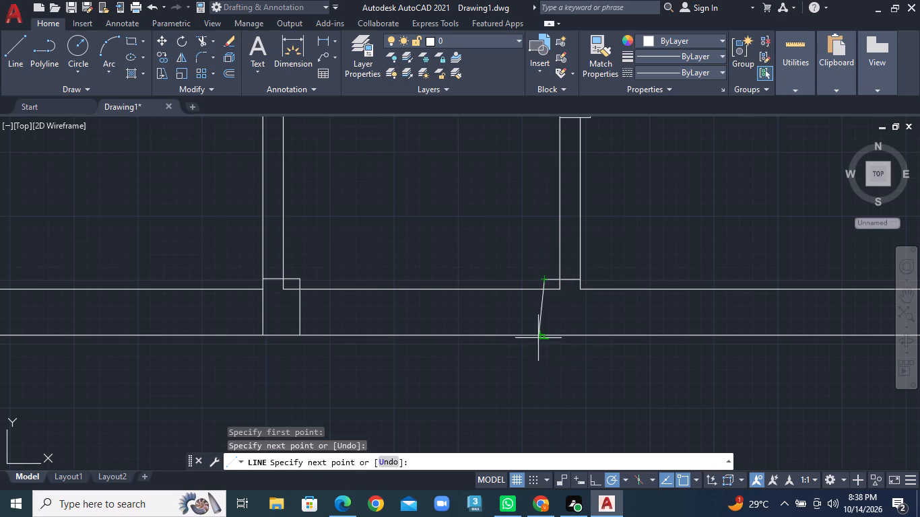
{"action": "left_click", "coordinate": [546, 334]}
{"action": "right_click", "coordinate": [546, 334]}
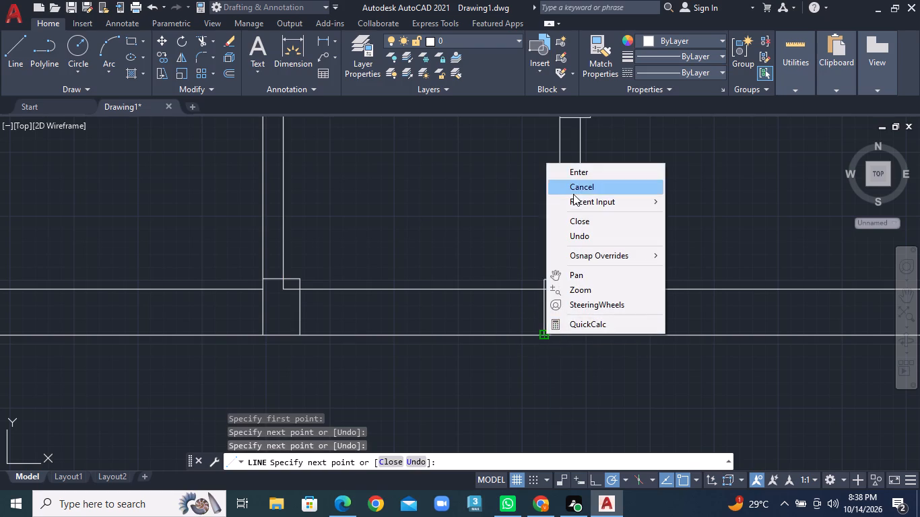
{"action": "left_click", "coordinate": [581, 176]}
{"action": "left_click", "coordinate": [15, 50]}
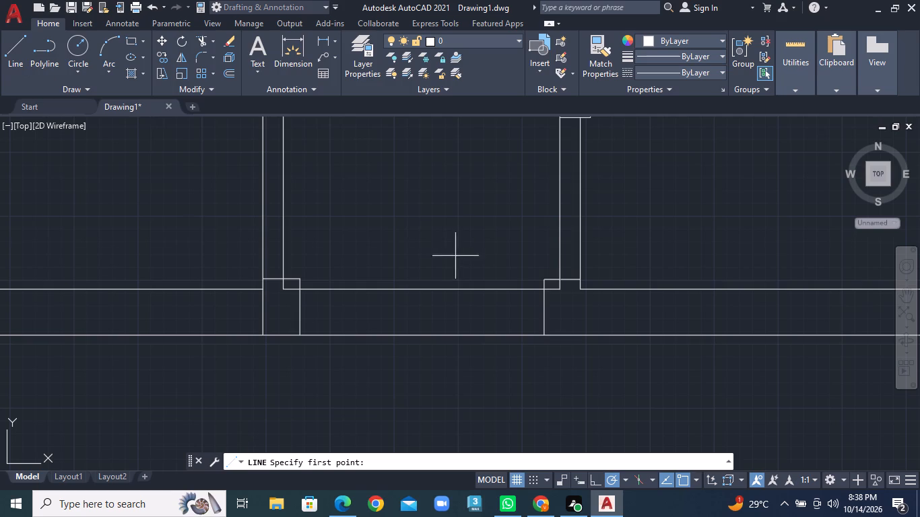
{"action": "left_click", "coordinate": [579, 289]}
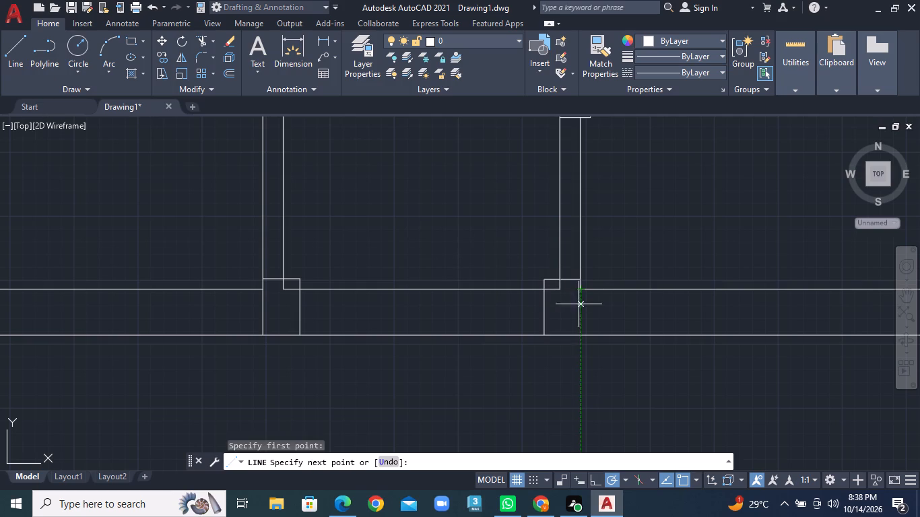
{"action": "left_click", "coordinate": [577, 332]}
{"action": "right_click", "coordinate": [577, 332]}
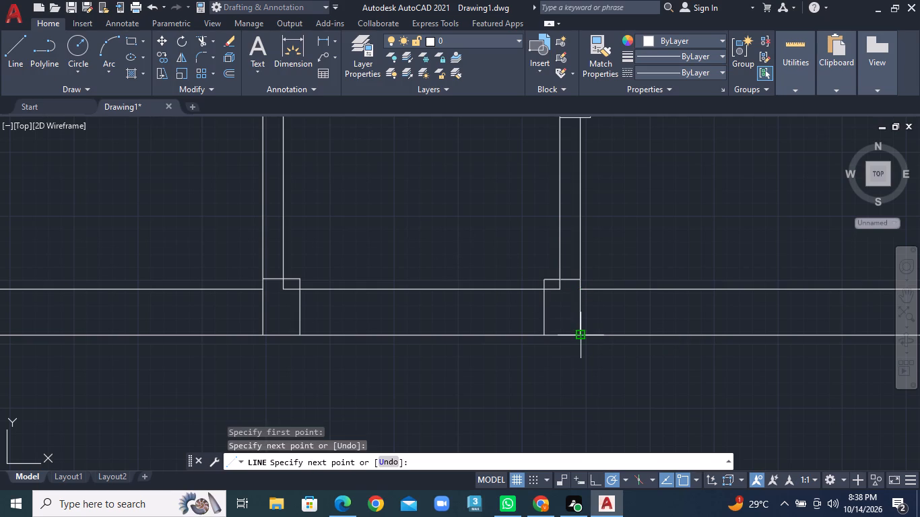
{"action": "left_click", "coordinate": [610, 337]}
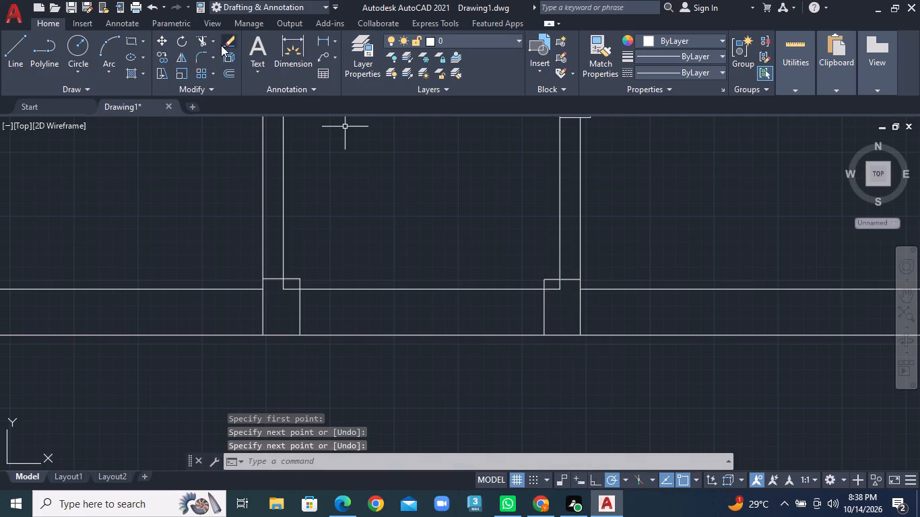
Trim the partition and inner wall lines that run inside the two column outlines where the vertical partitions meet the bottom outer wall.
{"action": "left_click", "coordinate": [215, 42]}
{"action": "double_click", "coordinate": [217, 69]}
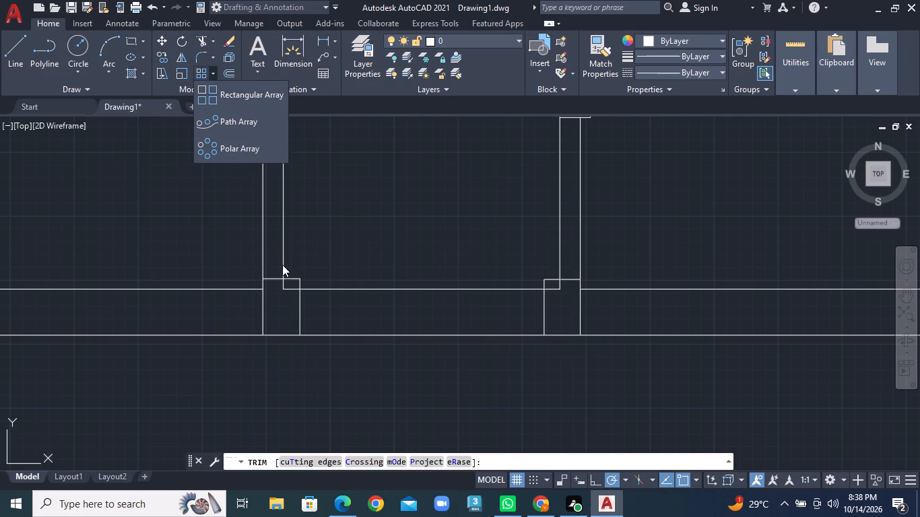
{"action": "left_click", "coordinate": [212, 40]}
{"action": "left_click", "coordinate": [220, 66]}
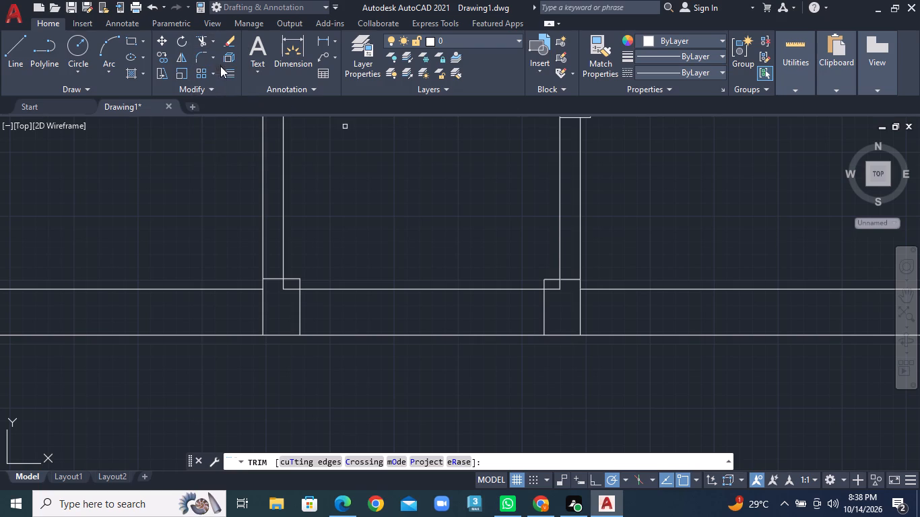
{"action": "left_click", "coordinate": [280, 286]}
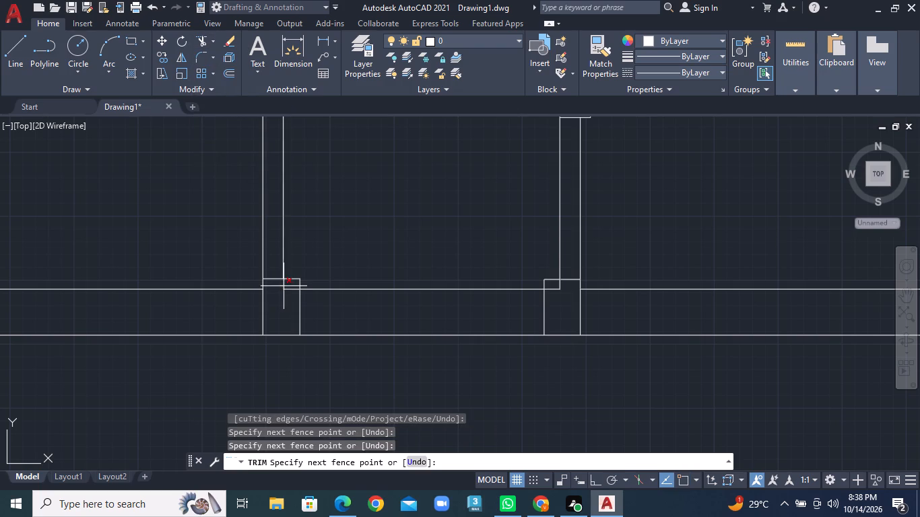
{"action": "left_click", "coordinate": [285, 289]}
{"action": "left_click", "coordinate": [288, 290]}
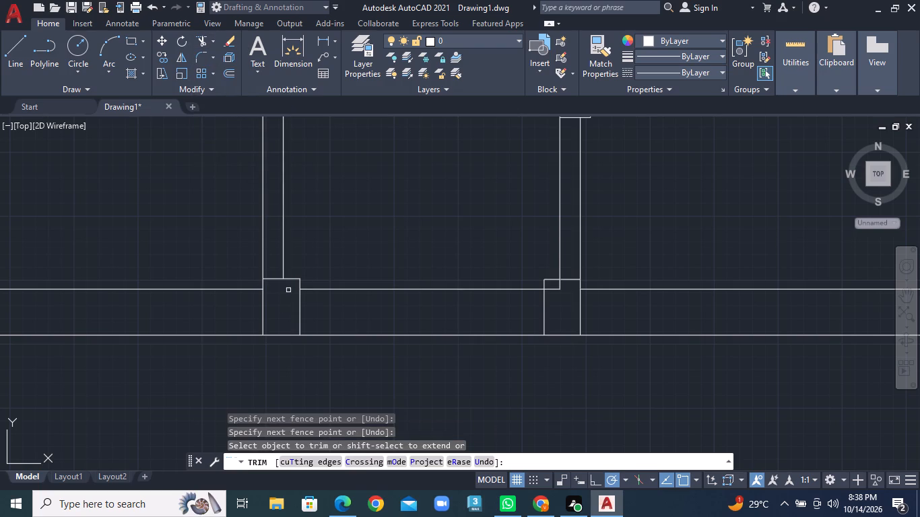
{"action": "scroll", "coordinate": [554, 288], "scroll_direction": "up", "scroll_amount": 2}
{"action": "left_click", "coordinate": [554, 288]}
{"action": "left_click", "coordinate": [554, 297]}
{"action": "left_click", "coordinate": [554, 278]}
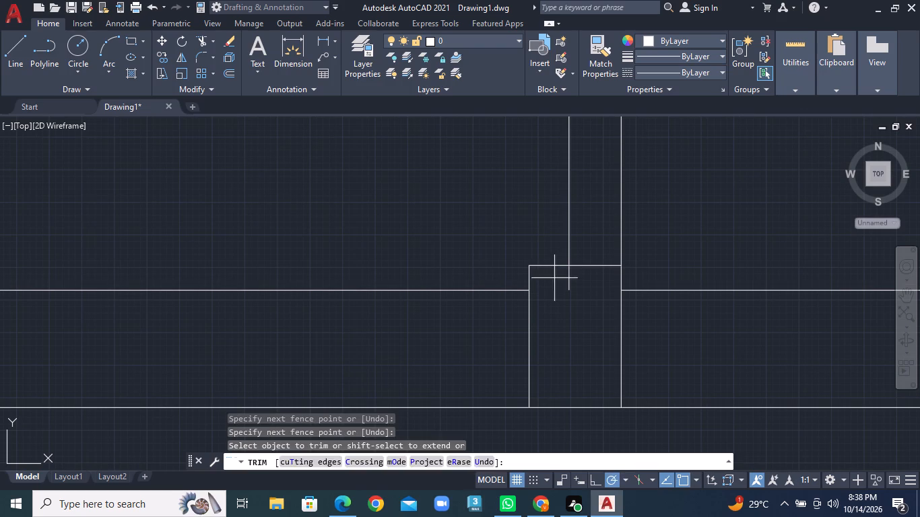
{"action": "left_click", "coordinate": [577, 278]}
Draw the top and left edges of a column outline, about 1' wide, at the bottom-right corner of the outer walls.
{"action": "scroll", "coordinate": [582, 288], "scroll_direction": "down", "scroll_amount": 6}
{"action": "middle_click_drag", "start_coordinate": [643, 287], "coordinate": [618, 287]}
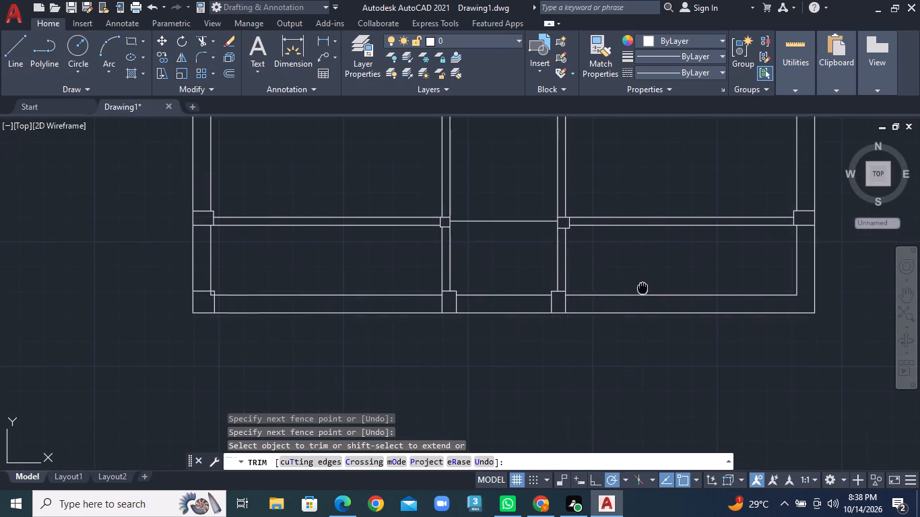
{"action": "middle_click_drag", "start_coordinate": [618, 287], "coordinate": [131, 290]}
{"action": "scroll", "coordinate": [224, 277], "scroll_direction": "down", "scroll_amount": 1}
{"action": "scroll", "coordinate": [164, 303], "scroll_direction": "up", "scroll_amount": 1}
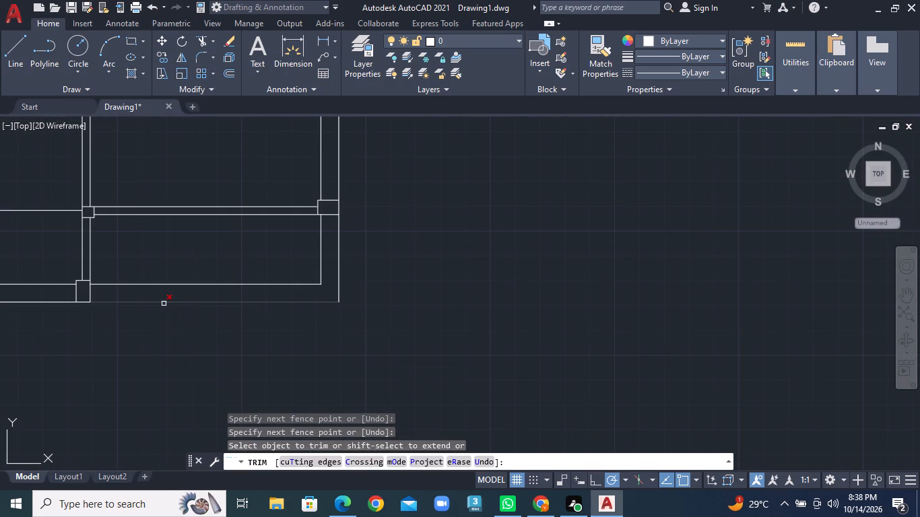
{"action": "scroll", "coordinate": [306, 270], "scroll_direction": "up", "scroll_amount": 1}
{"action": "left_click", "coordinate": [21, 68]}
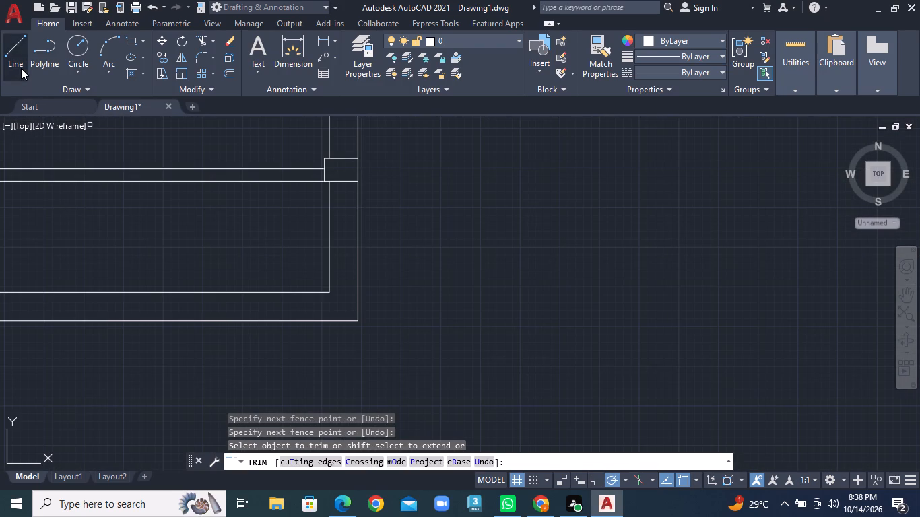
{"action": "scroll", "coordinate": [339, 303], "scroll_direction": "up", "scroll_amount": 1}
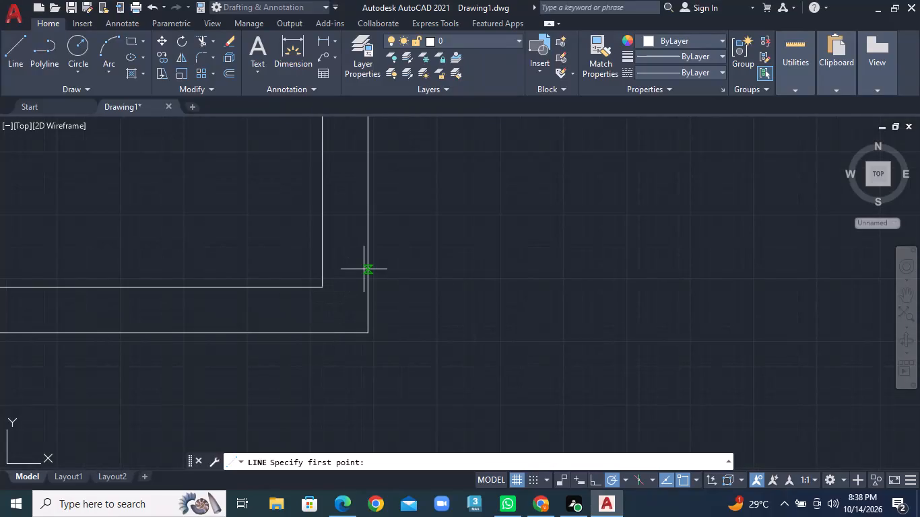
{"action": "left_click", "coordinate": [366, 276]}
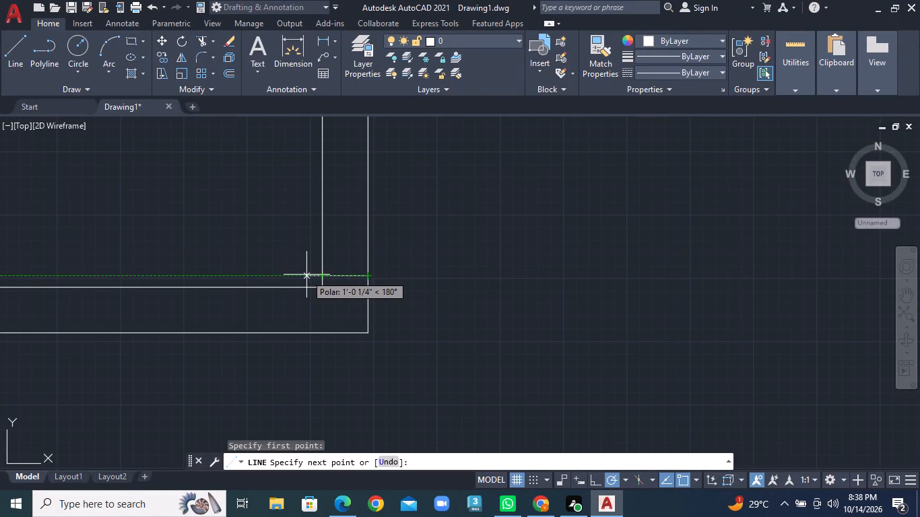
{"action": "left_click", "coordinate": [308, 275]}
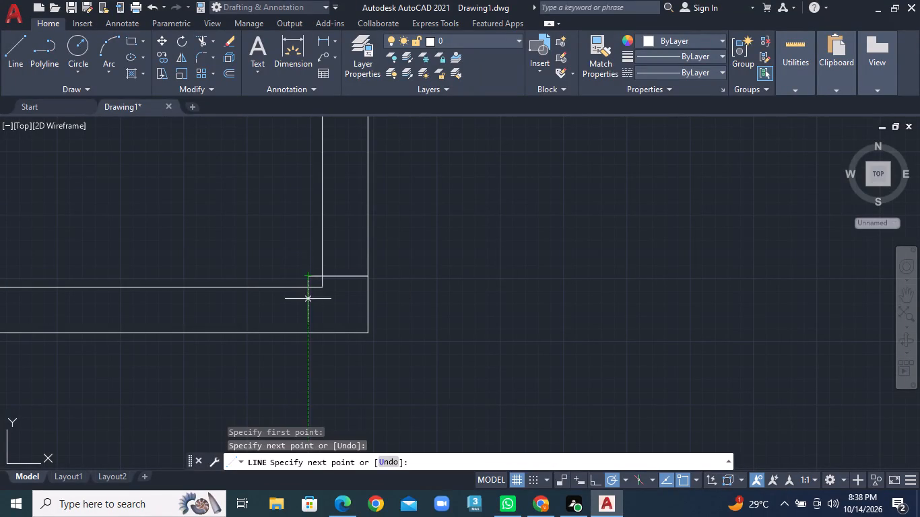
{"action": "left_click", "coordinate": [310, 331]}
{"action": "right_click", "coordinate": [310, 331]}
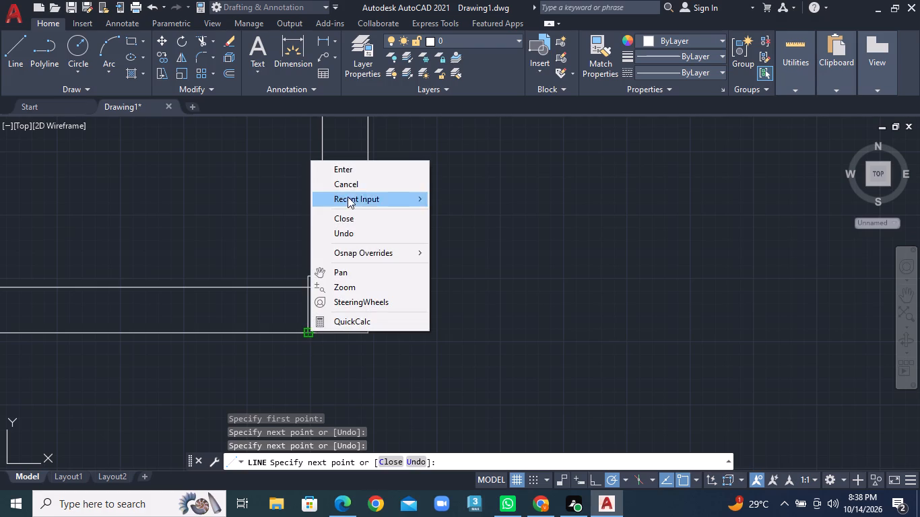
{"action": "left_click", "coordinate": [348, 175]}
Trim the inner wall lines that run inside the column outline at the bottom-right corner.
{"action": "left_click", "coordinate": [214, 40]}
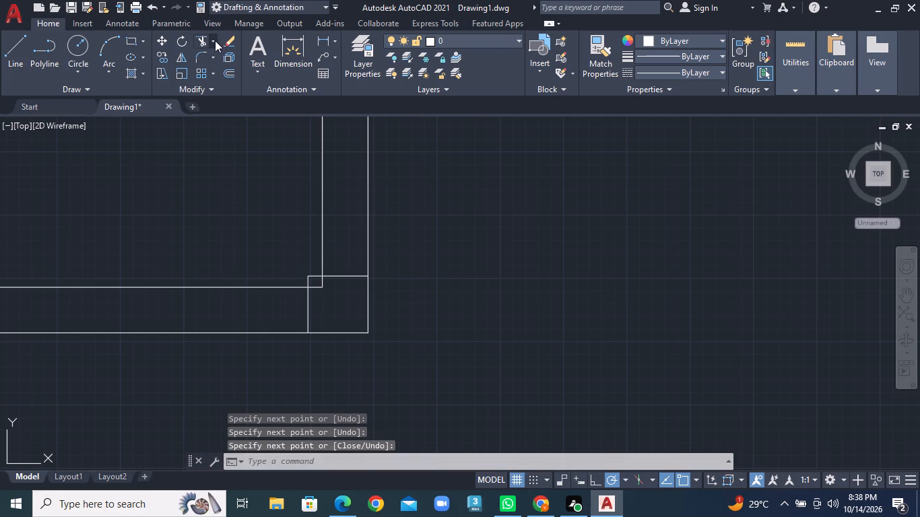
{"action": "left_click", "coordinate": [218, 58]}
{"action": "scroll", "coordinate": [340, 257], "scroll_direction": "up", "scroll_amount": 2}
{"action": "scroll", "coordinate": [294, 297], "scroll_direction": "up", "scroll_amount": 2}
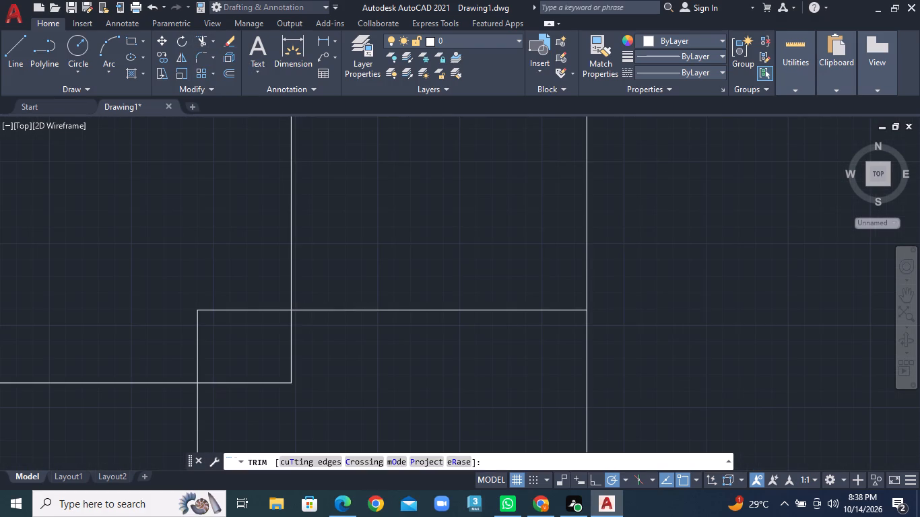
{"action": "left_click", "coordinate": [274, 331]}
{"action": "left_click", "coordinate": [224, 389]}
{"action": "left_click", "coordinate": [263, 350]}
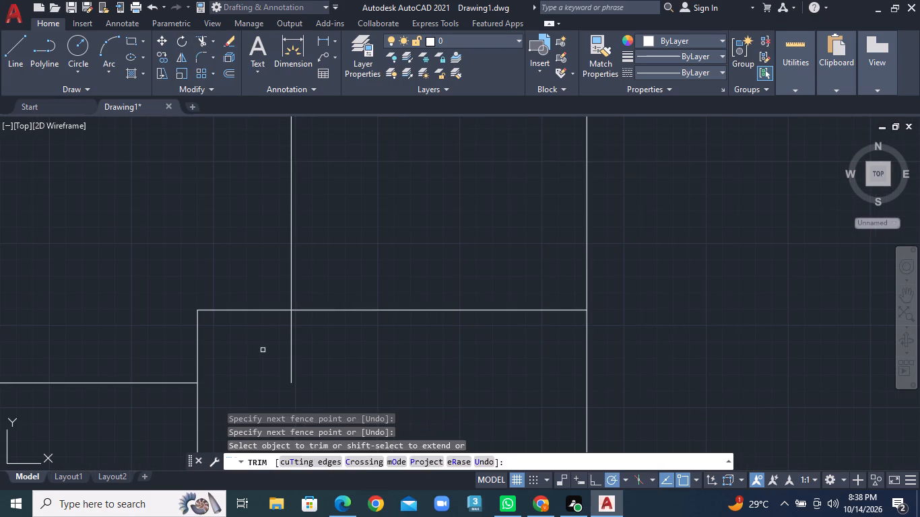
{"action": "left_click", "coordinate": [321, 347]}
Draw the top, left and bottom edges of a column outline where the second horizontal partition from the bottom meets the right outer wall.
{"action": "scroll", "coordinate": [321, 347], "scroll_direction": "down", "scroll_amount": 3}
{"action": "scroll", "coordinate": [317, 277], "scroll_direction": "down", "scroll_amount": 5}
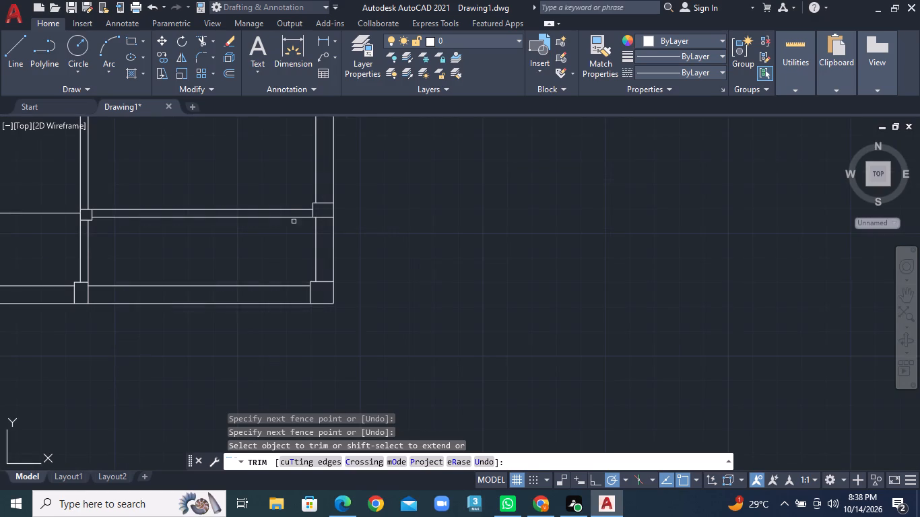
{"action": "middle_click_drag", "start_coordinate": [290, 209], "coordinate": [389, 364]}
{"action": "middle_click_drag", "start_coordinate": [292, 227], "coordinate": [280, 348]}
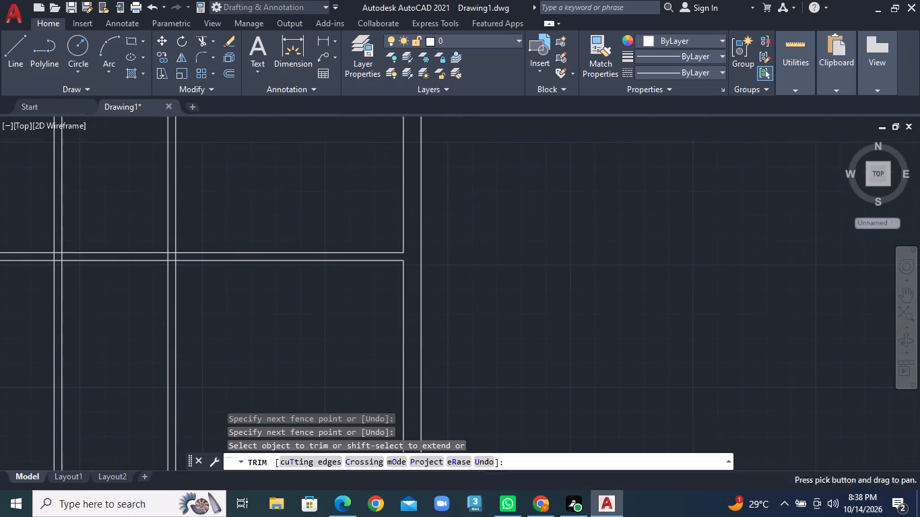
{"action": "scroll", "coordinate": [349, 250], "scroll_direction": "up", "scroll_amount": 2}
{"action": "middle_click_drag", "start_coordinate": [366, 253], "coordinate": [226, 254]}
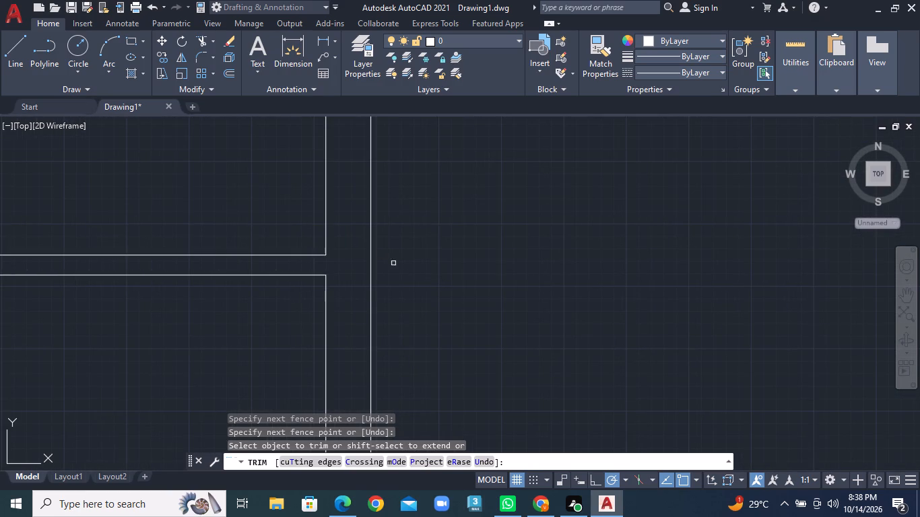
{"action": "scroll", "coordinate": [284, 230], "scroll_direction": "up", "scroll_amount": 2}
{"action": "middle_click_drag", "start_coordinate": [301, 261], "coordinate": [207, 199]}
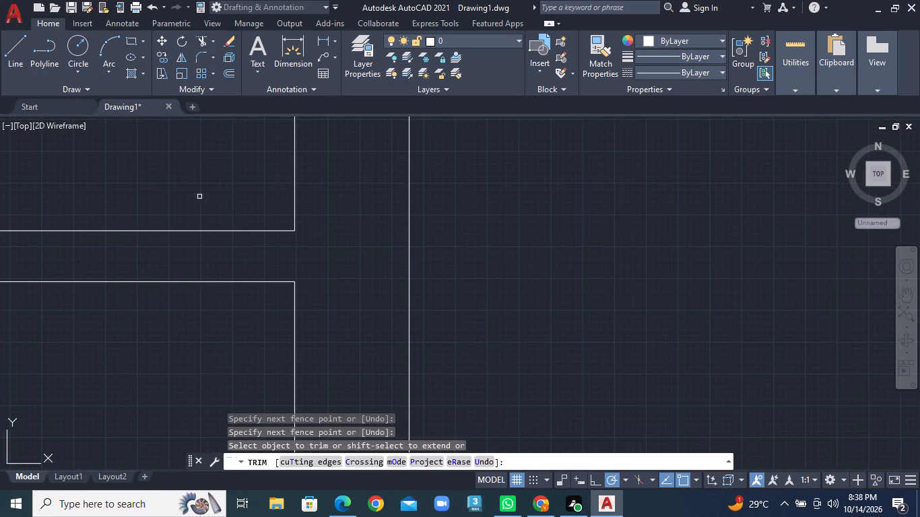
{"action": "left_click", "coordinate": [15, 57]}
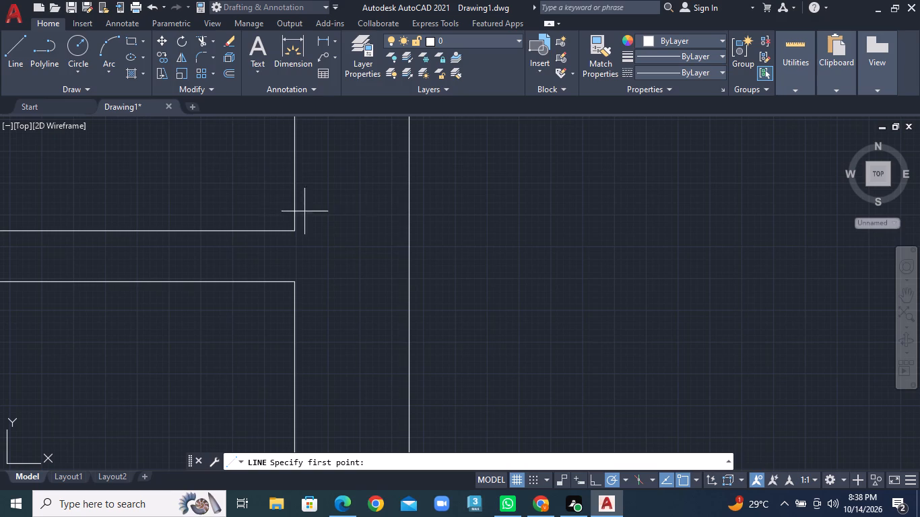
{"action": "left_click", "coordinate": [407, 216]}
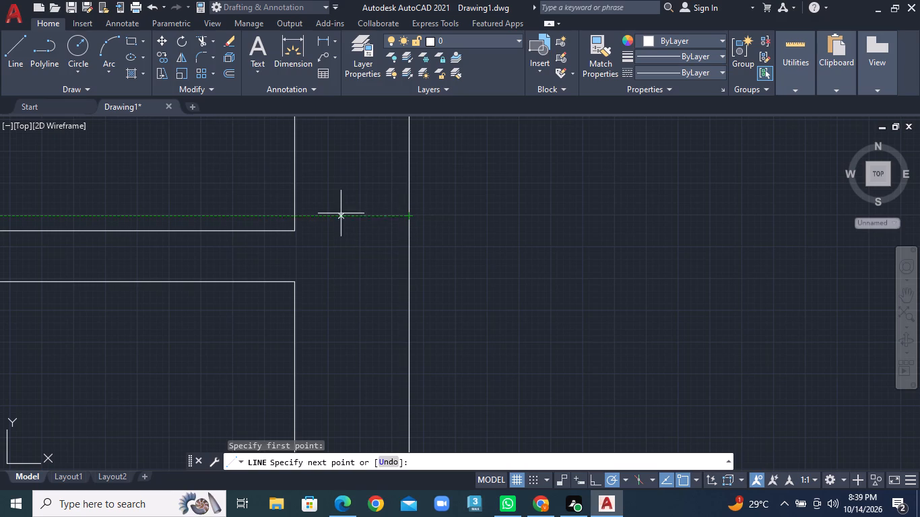
{"action": "left_click", "coordinate": [266, 213]}
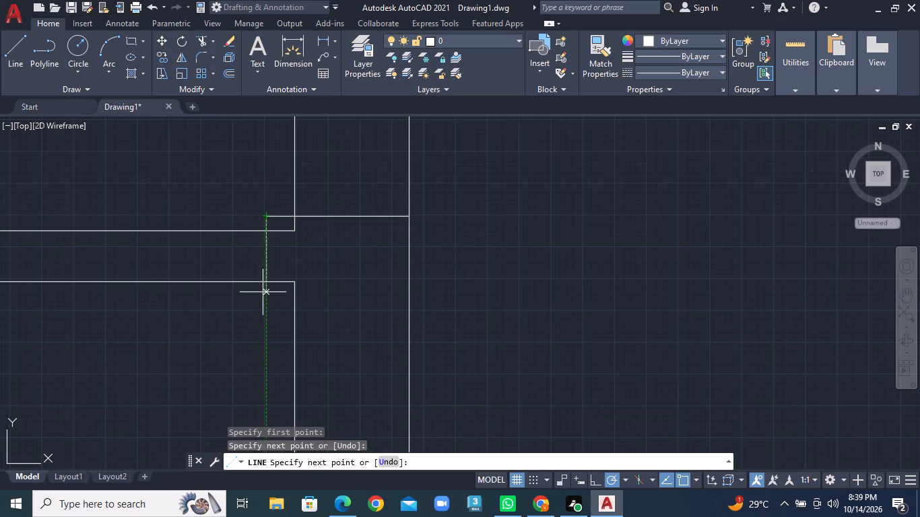
{"action": "left_click", "coordinate": [265, 291]}
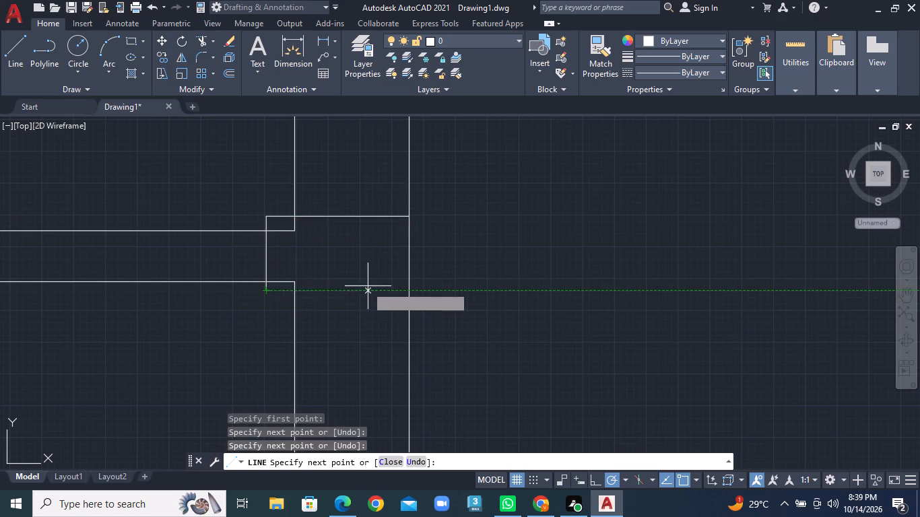
{"action": "left_click", "coordinate": [410, 287]}
{"action": "right_click", "coordinate": [410, 287]}
{"action": "left_click", "coordinate": [447, 295]}
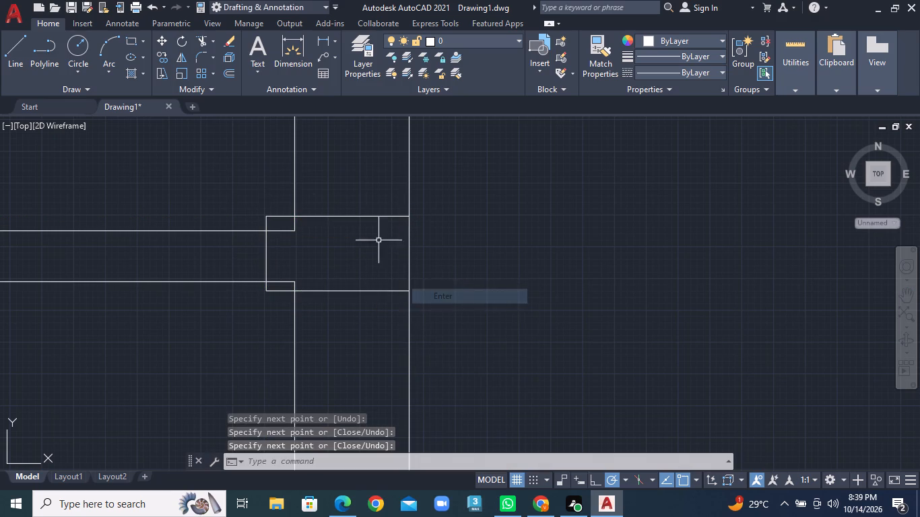
Trim the partition and inner wall line ends that run inside this new column outline on the right outer wall.
{"action": "left_click", "coordinate": [215, 38]}
{"action": "left_click", "coordinate": [218, 63]}
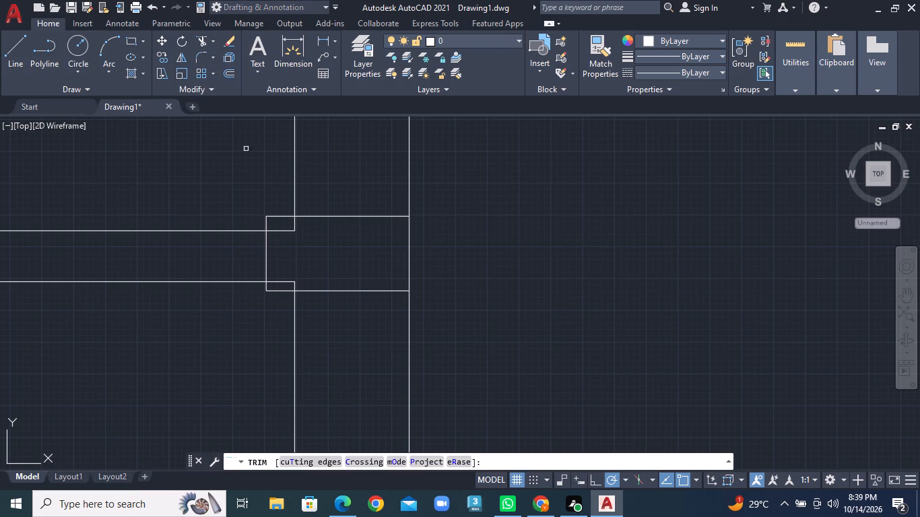
{"action": "left_click", "coordinate": [280, 230]}
{"action": "left_click", "coordinate": [298, 229]}
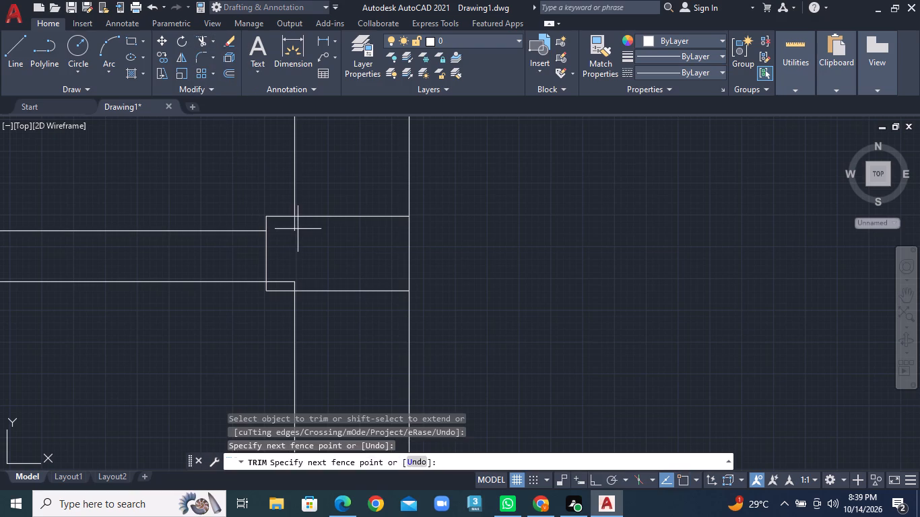
{"action": "left_click", "coordinate": [295, 228]}
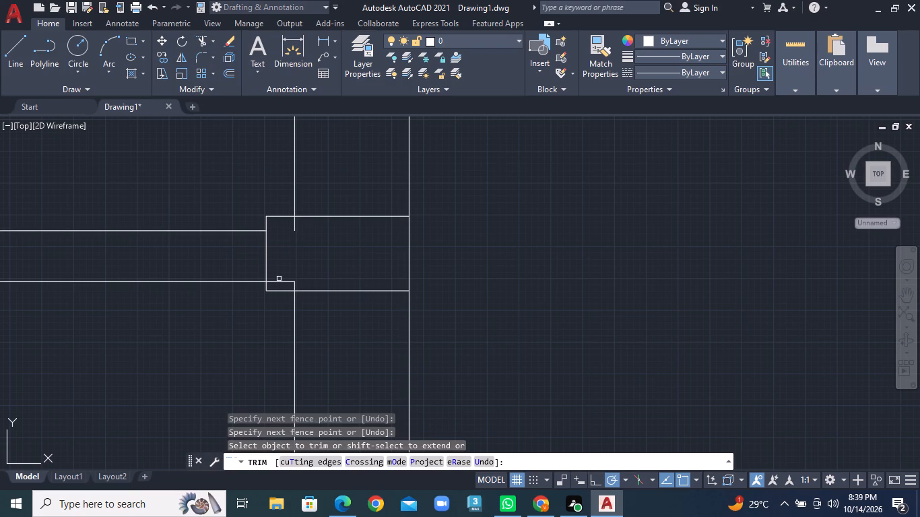
{"action": "left_click", "coordinate": [279, 282]}
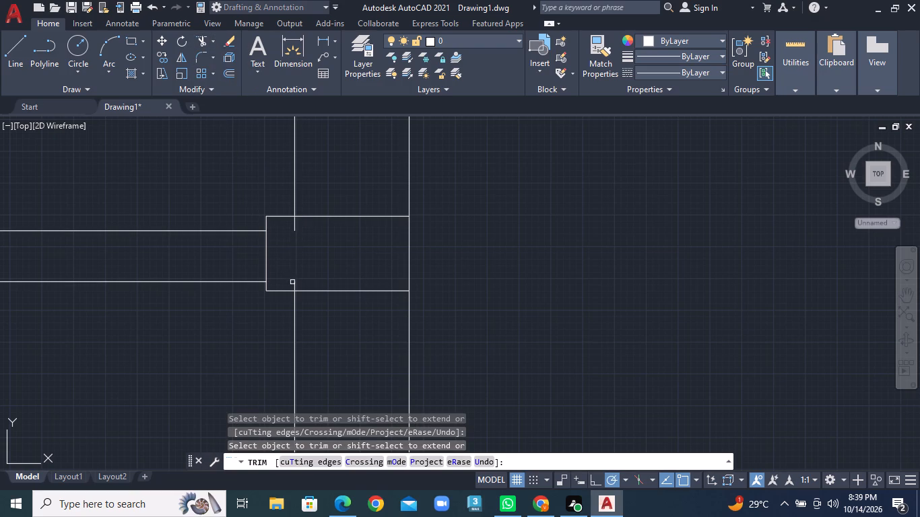
{"action": "left_click", "coordinate": [293, 283]}
{"action": "double_click", "coordinate": [294, 226]}
Draw the top, left and bottom edges of a column outline where the uppermost horizontal partition meets the right outer wall.
{"action": "scroll", "coordinate": [257, 199], "scroll_direction": "down", "scroll_amount": 4}
{"action": "middle_click_drag", "start_coordinate": [271, 203], "coordinate": [293, 321]}
{"action": "scroll", "coordinate": [251, 253], "scroll_direction": "down", "scroll_amount": 1}
{"action": "middle_click_drag", "start_coordinate": [241, 277], "coordinate": [428, 287]}
{"action": "scroll", "coordinate": [413, 228], "scroll_direction": "down", "scroll_amount": 1}
{"action": "middle_click_drag", "start_coordinate": [423, 197], "coordinate": [322, 355]}
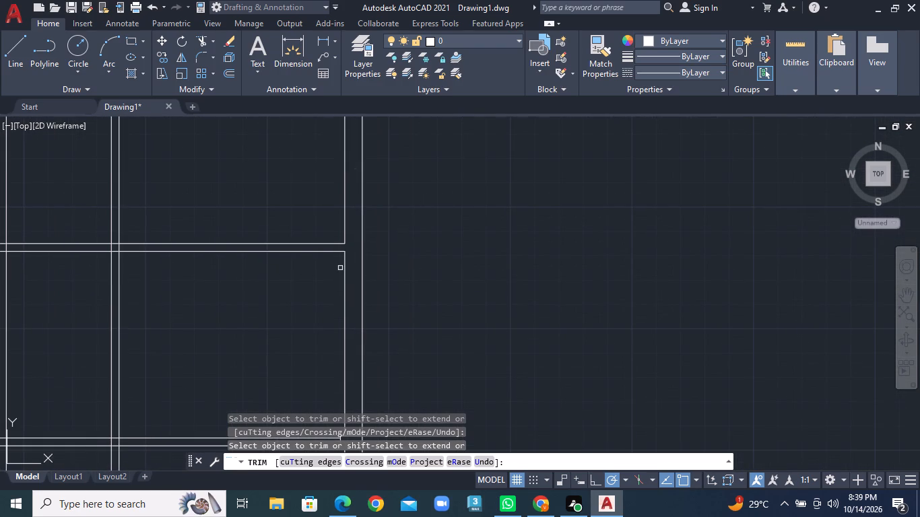
{"action": "middle_click_drag", "start_coordinate": [337, 252], "coordinate": [317, 302]}
{"action": "scroll", "coordinate": [317, 263], "scroll_direction": "up", "scroll_amount": 2}
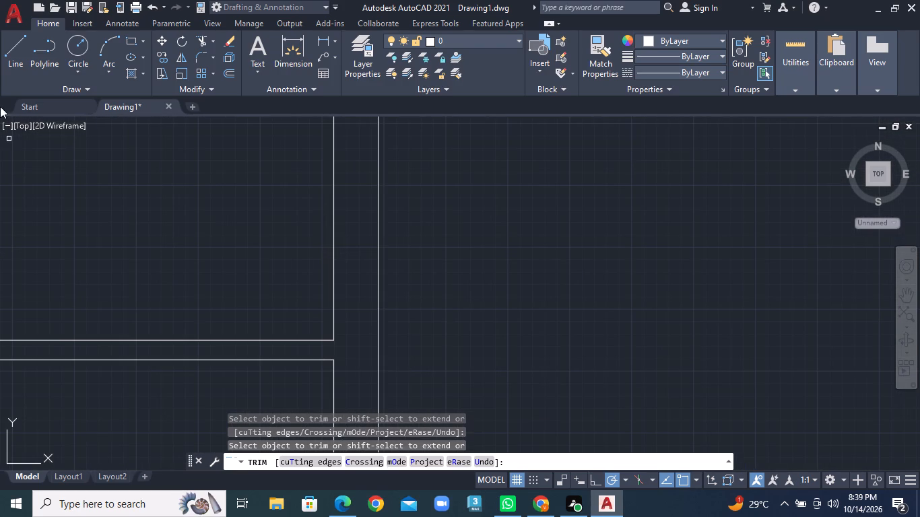
{"action": "left_click", "coordinate": [7, 67]}
{"action": "middle_click_drag", "start_coordinate": [230, 347], "coordinate": [220, 298]}
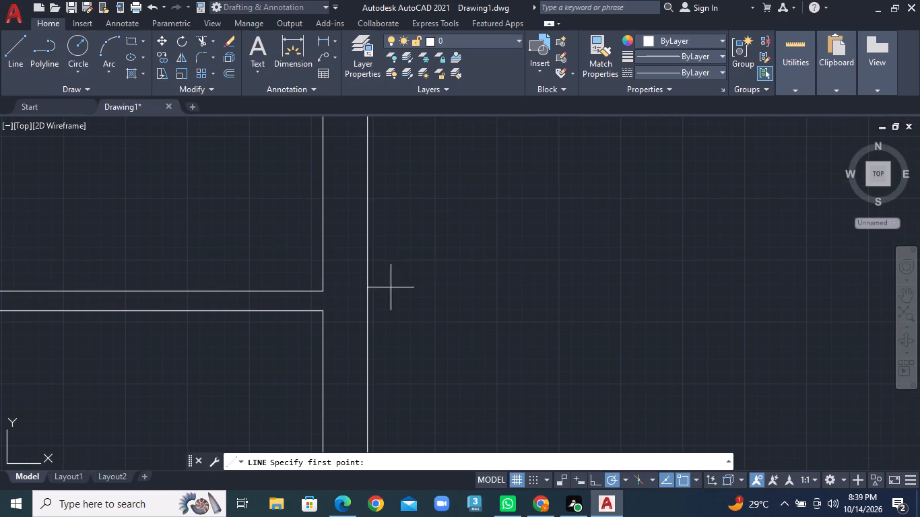
{"action": "left_click", "coordinate": [367, 279]}
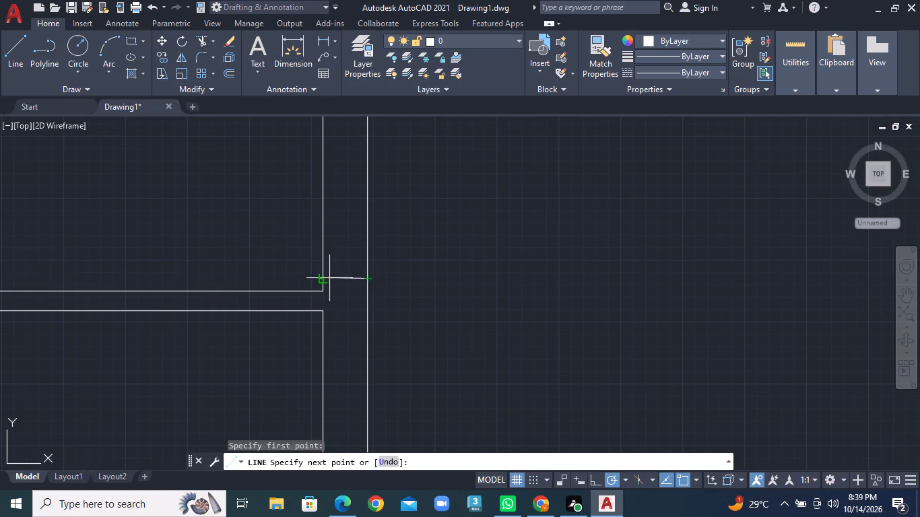
{"action": "left_click", "coordinate": [309, 277]}
{"action": "left_click", "coordinate": [309, 324]}
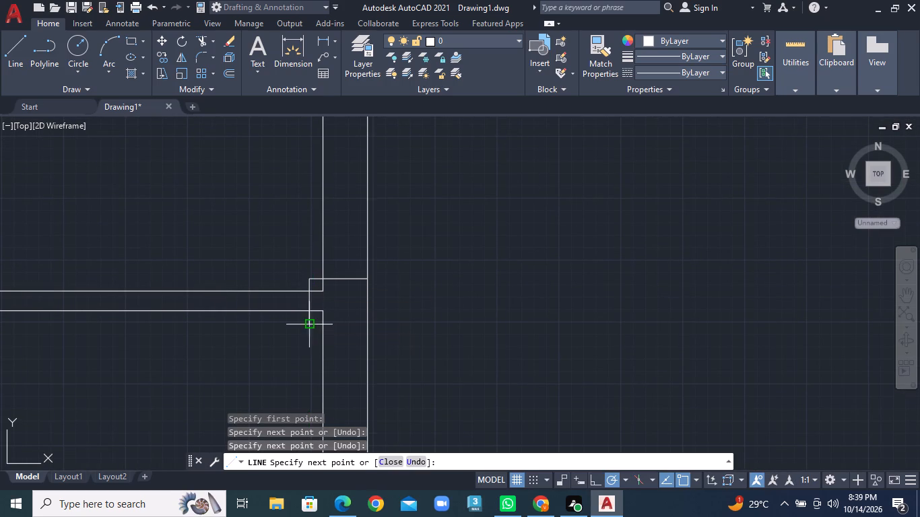
{"action": "left_click", "coordinate": [368, 322]}
{"action": "right_click", "coordinate": [368, 322]}
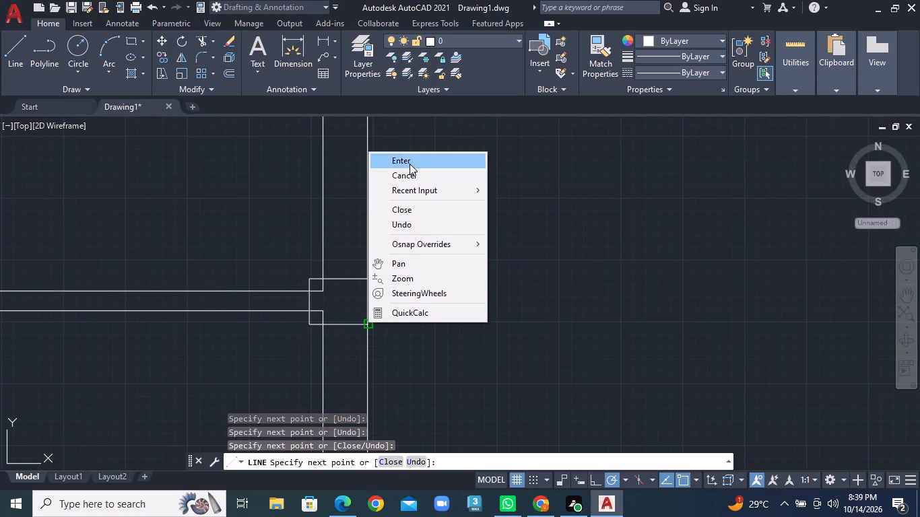
{"action": "double_click", "coordinate": [409, 164]}
Trim the partition and inner wall line ends inside the column outline at the uppermost horizontal partition and right outer wall.
{"action": "double_click", "coordinate": [212, 43]}
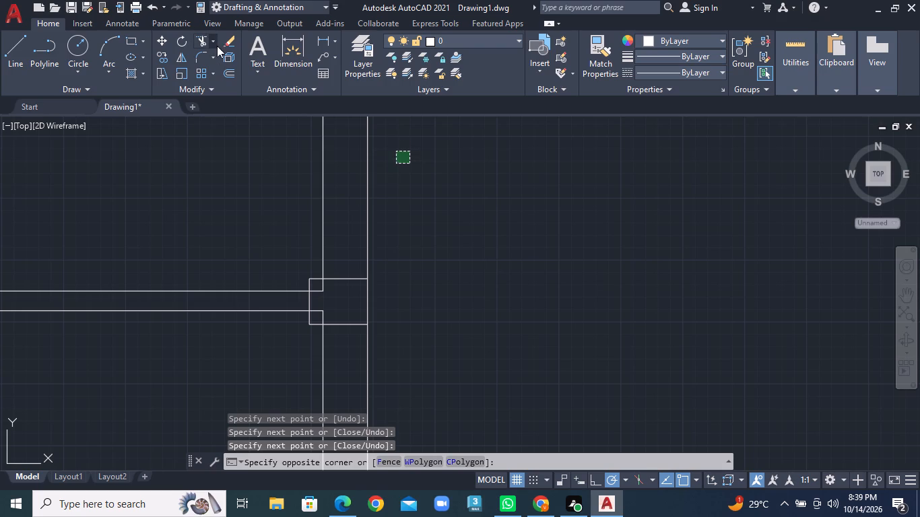
{"action": "left_click", "coordinate": [213, 40]}
{"action": "left_click", "coordinate": [219, 56]}
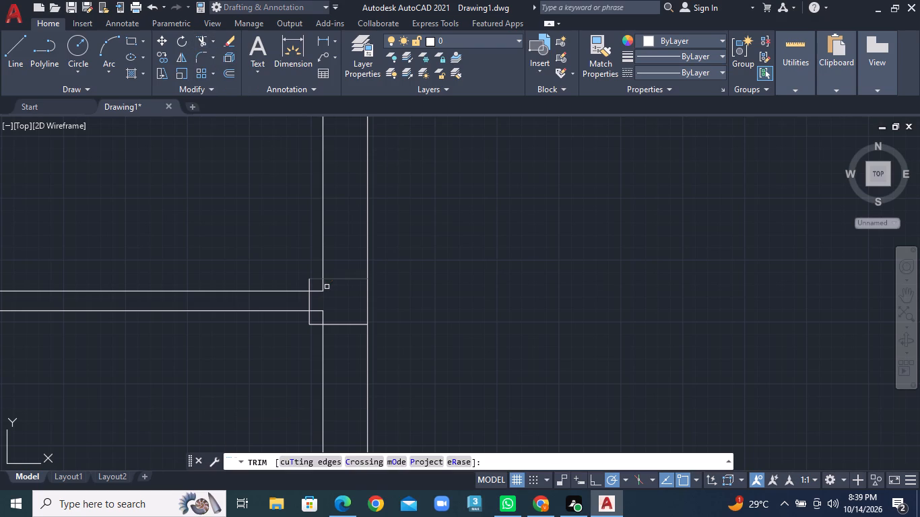
{"action": "left_click", "coordinate": [323, 287]}
{"action": "left_click", "coordinate": [319, 291]}
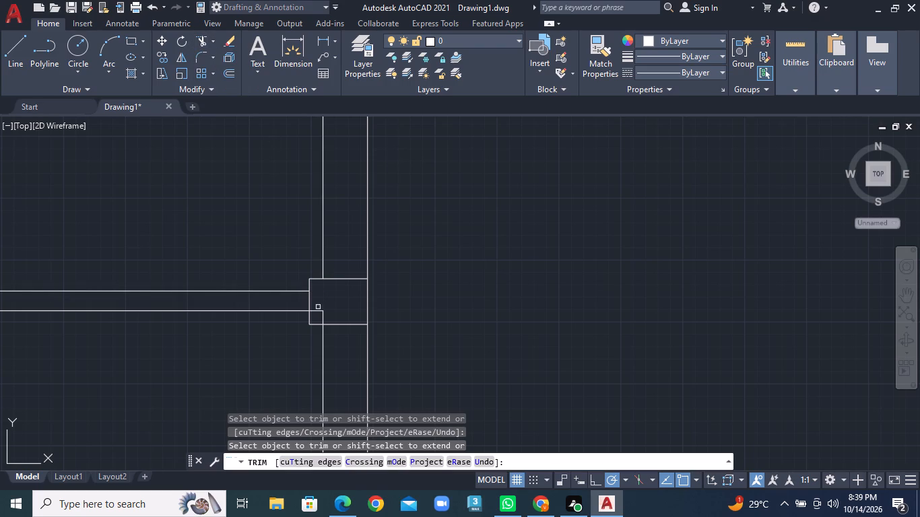
{"action": "double_click", "coordinate": [318, 311]}
{"action": "left_click", "coordinate": [325, 316]}
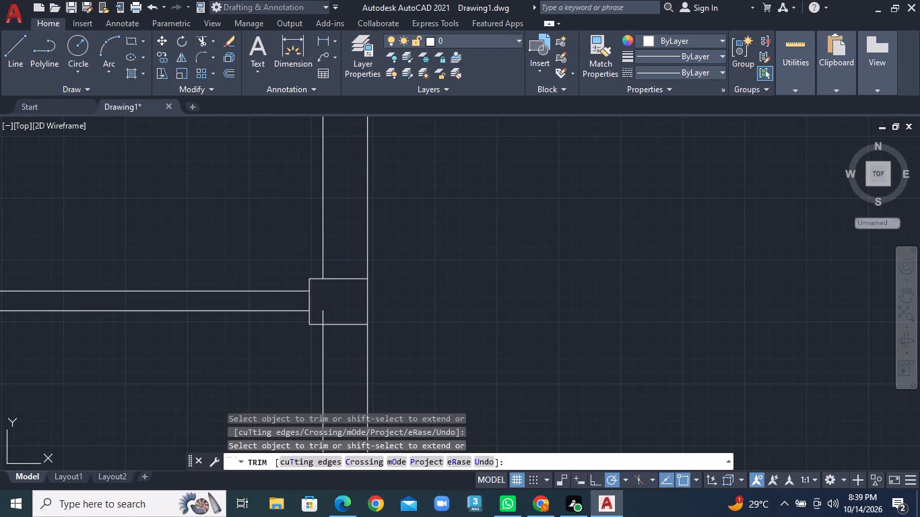
{"action": "left_click", "coordinate": [319, 312]}
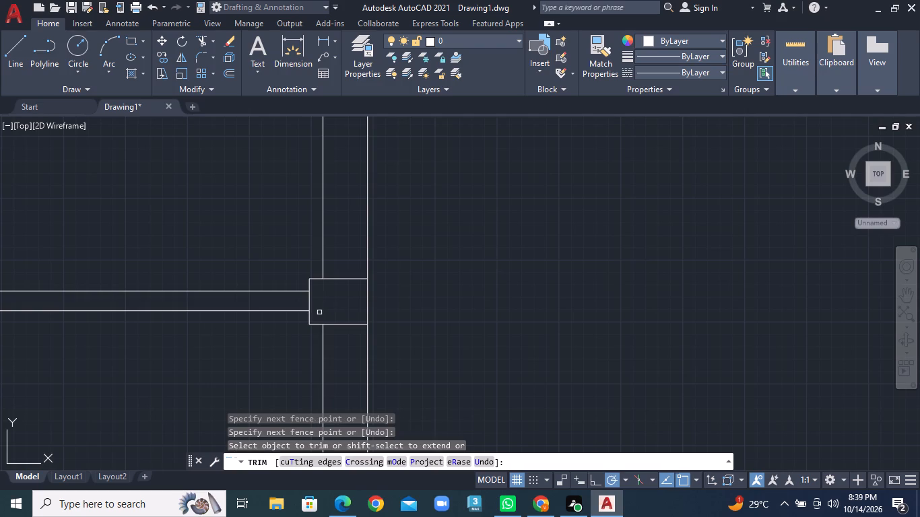
Draw the left and bottom edges of a column outline, about 11" high, at the top-right corner of the outer walls.
{"action": "scroll", "coordinate": [336, 293], "scroll_direction": "down", "scroll_amount": 2}
{"action": "scroll", "coordinate": [325, 209], "scroll_direction": "down", "scroll_amount": 3}
{"action": "middle_click_drag", "start_coordinate": [325, 202], "coordinate": [320, 364]}
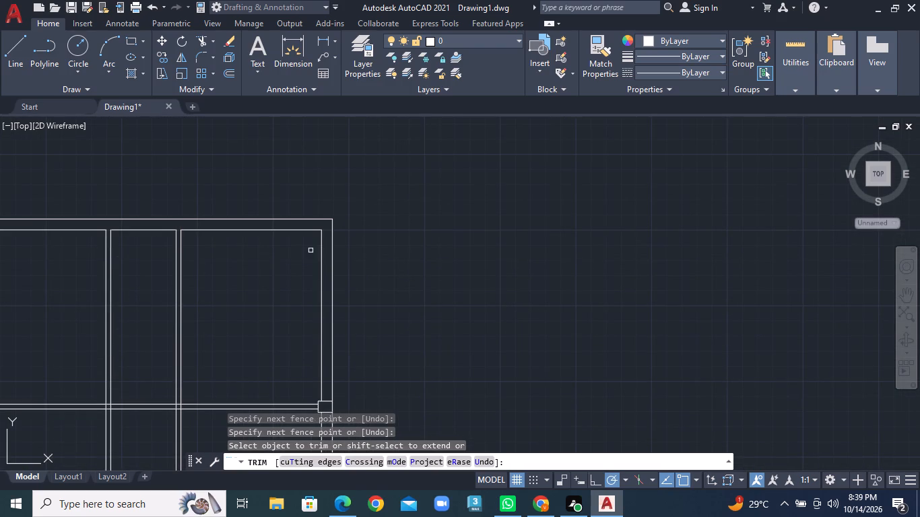
{"action": "scroll", "coordinate": [307, 244], "scroll_direction": "up", "scroll_amount": 1}
{"action": "middle_click_drag", "start_coordinate": [302, 242], "coordinate": [278, 278]}
{"action": "scroll", "coordinate": [268, 218], "scroll_direction": "up", "scroll_amount": 2}
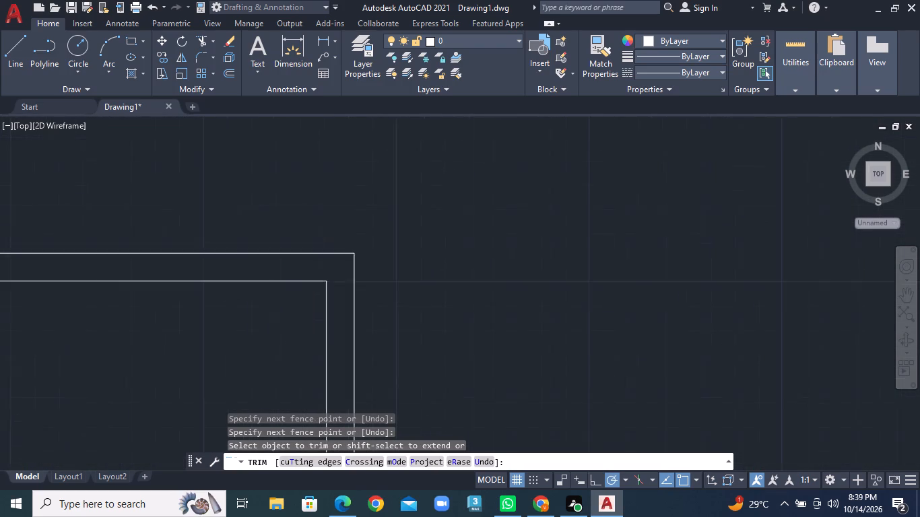
{"action": "left_click", "coordinate": [21, 61]}
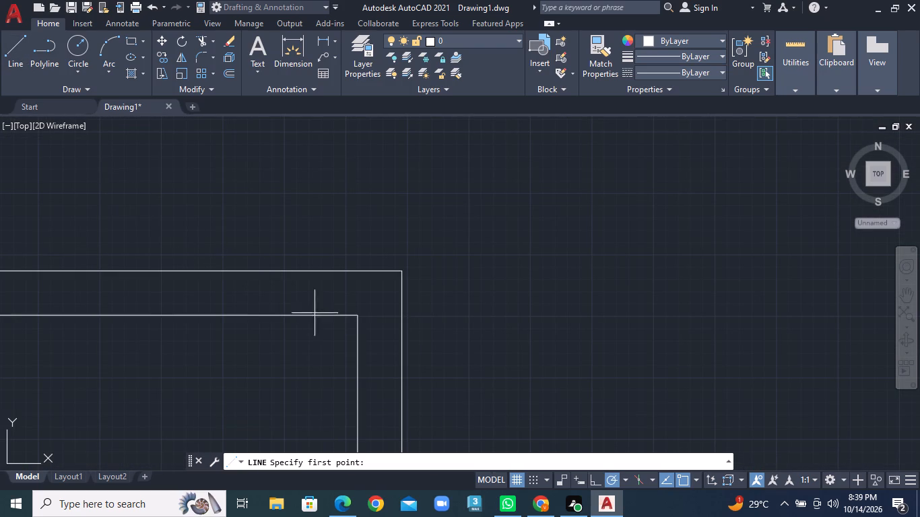
{"action": "middle_click_drag", "start_coordinate": [327, 322], "coordinate": [302, 269]}
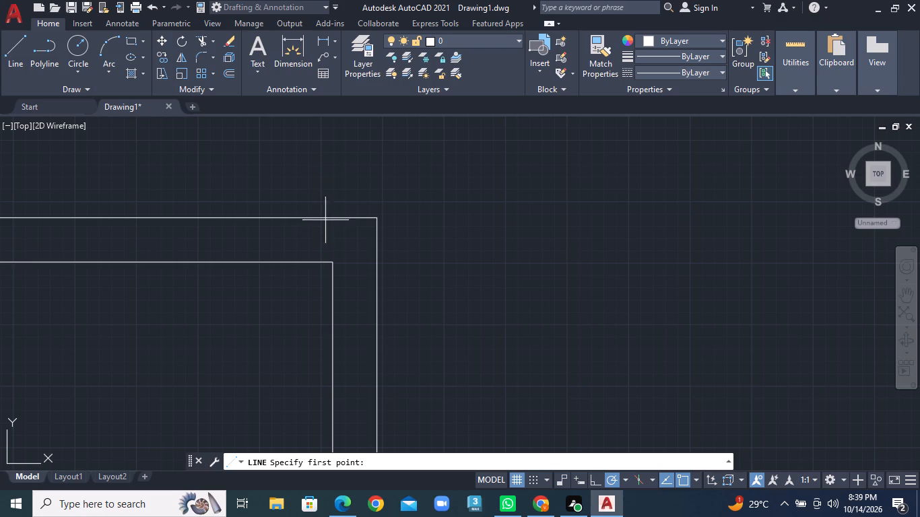
{"action": "left_click", "coordinate": [321, 216]}
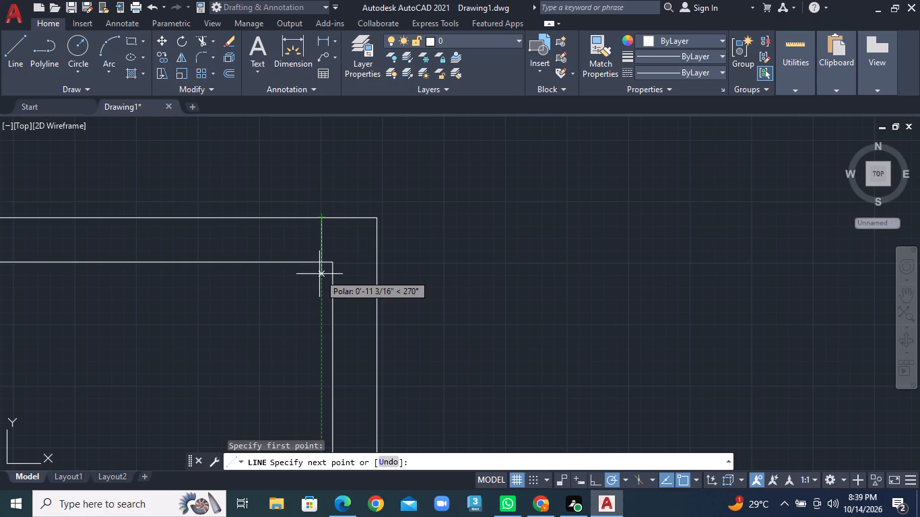
{"action": "left_click", "coordinate": [319, 274]}
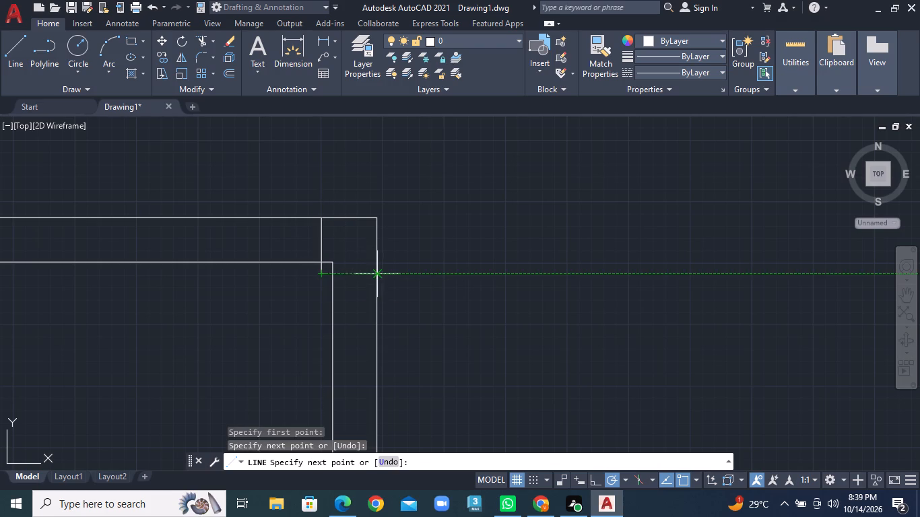
{"action": "left_click", "coordinate": [374, 271]}
{"action": "right_click", "coordinate": [374, 271]}
{"action": "left_click", "coordinate": [395, 283]}
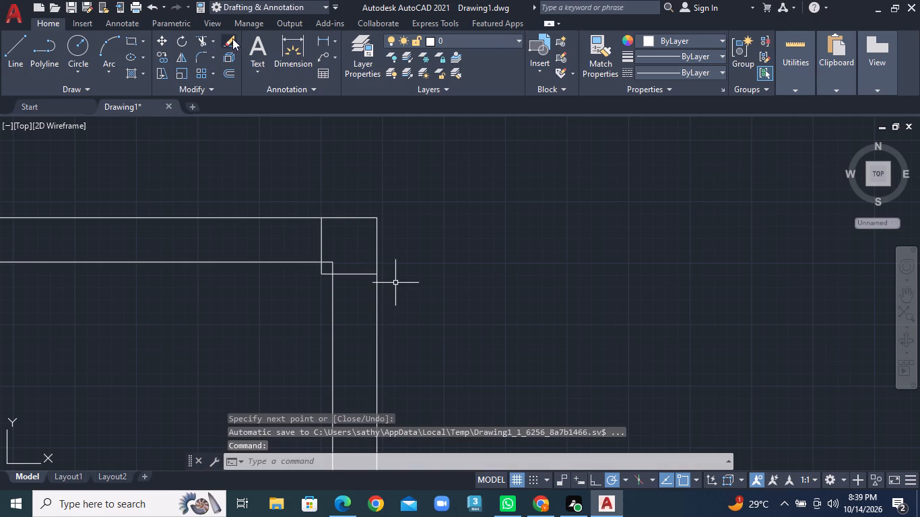
Trim the inner wall lines that run inside the column outline at the top-right corner.
{"action": "left_click", "coordinate": [209, 39]}
{"action": "left_click", "coordinate": [219, 60]}
{"action": "scroll", "coordinate": [327, 264], "scroll_direction": "up", "scroll_amount": 1}
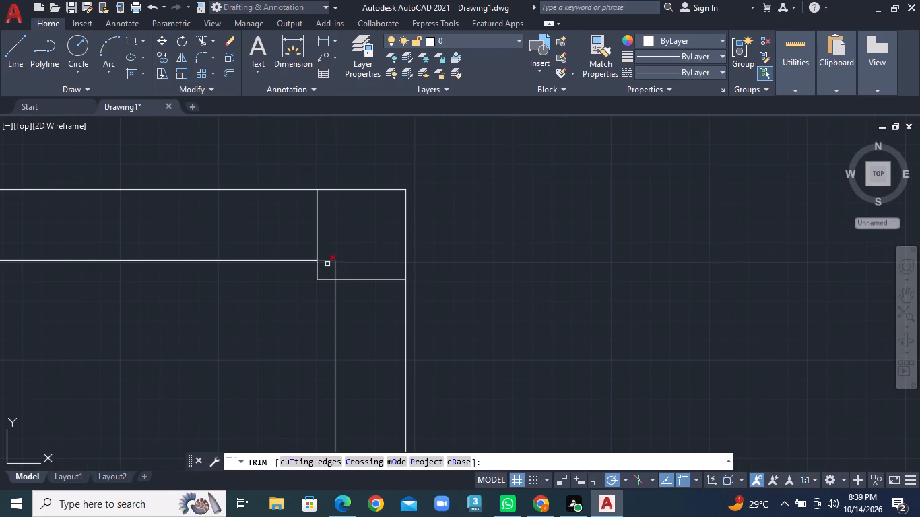
{"action": "left_click", "coordinate": [327, 261]}
{"action": "left_click", "coordinate": [335, 264]}
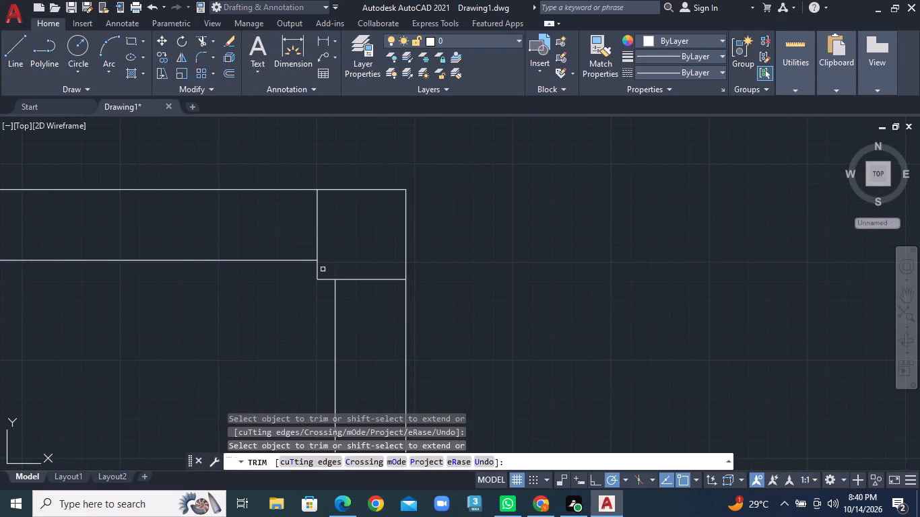
Draw the left, bottom and right edges of a column outline where the right vertical partition meets the top outer wall.
{"action": "scroll", "coordinate": [284, 273], "scroll_direction": "down", "scroll_amount": 2}
{"action": "scroll", "coordinate": [105, 269], "scroll_direction": "down", "scroll_amount": 1}
{"action": "middle_click_drag", "start_coordinate": [109, 269], "coordinate": [408, 257]}
{"action": "left_click", "coordinate": [17, 65]}
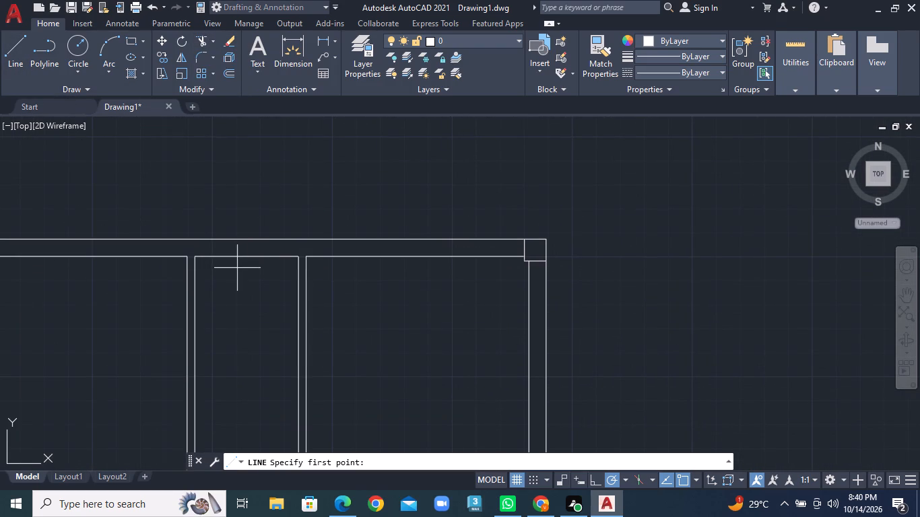
{"action": "scroll", "coordinate": [289, 270], "scroll_direction": "up", "scroll_amount": 2}
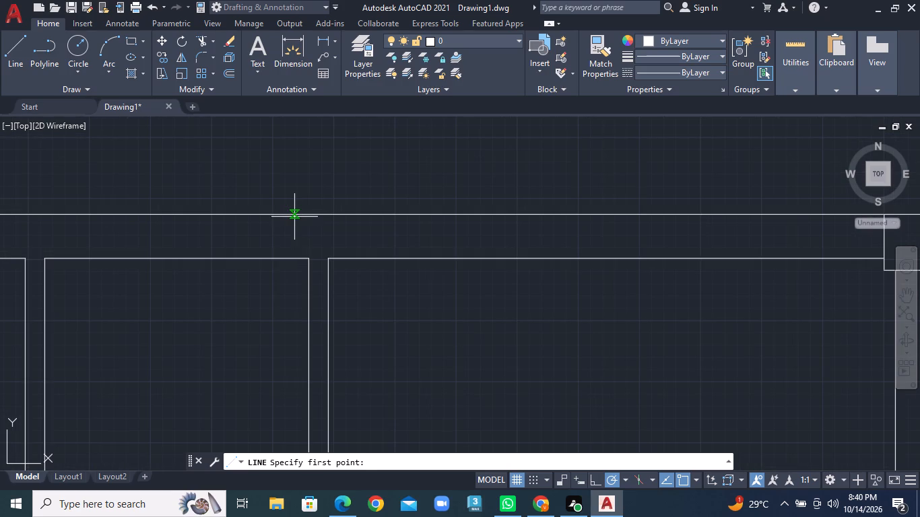
{"action": "left_click", "coordinate": [294, 216]}
{"action": "left_click", "coordinate": [294, 268]}
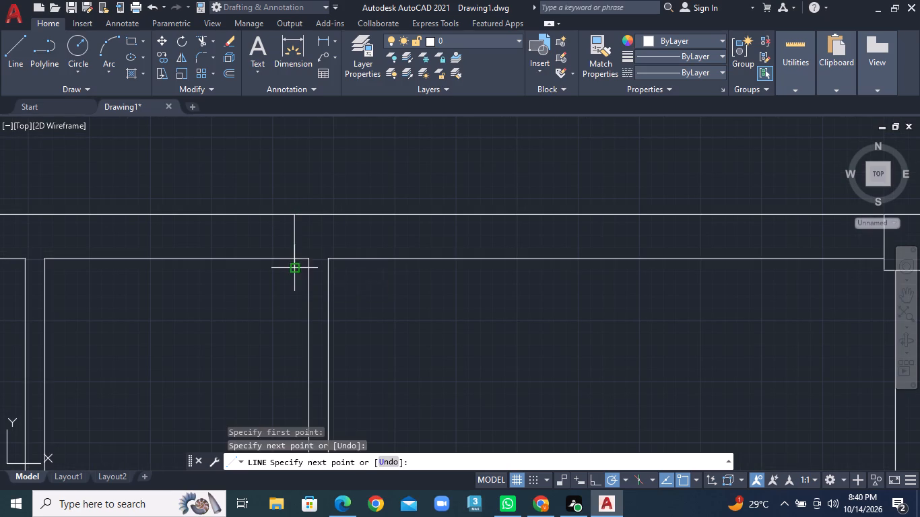
{"action": "left_click", "coordinate": [342, 270]}
{"action": "left_click", "coordinate": [348, 215]}
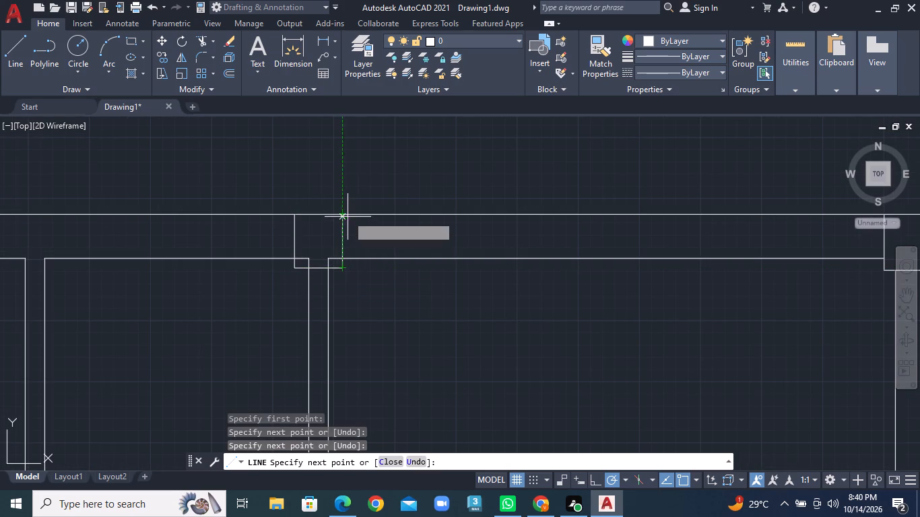
{"action": "right_click", "coordinate": [348, 215]}
{"action": "left_click", "coordinate": [355, 220]}
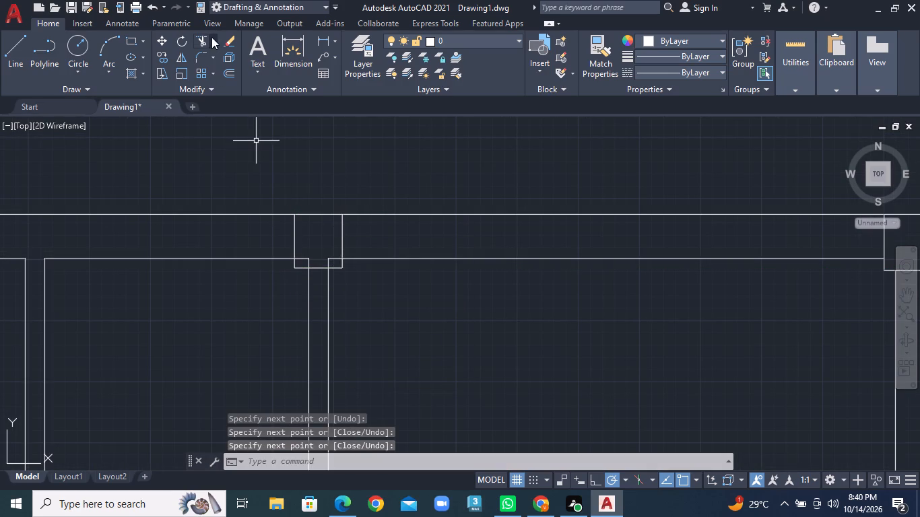
Trim the partition and inner wall line ends inside the column outline at the right vertical partition and top outer wall.
{"action": "left_click", "coordinate": [211, 37]}
{"action": "left_click", "coordinate": [218, 57]}
{"action": "scroll", "coordinate": [306, 237], "scroll_direction": "up", "scroll_amount": 2}
{"action": "left_click", "coordinate": [287, 285]}
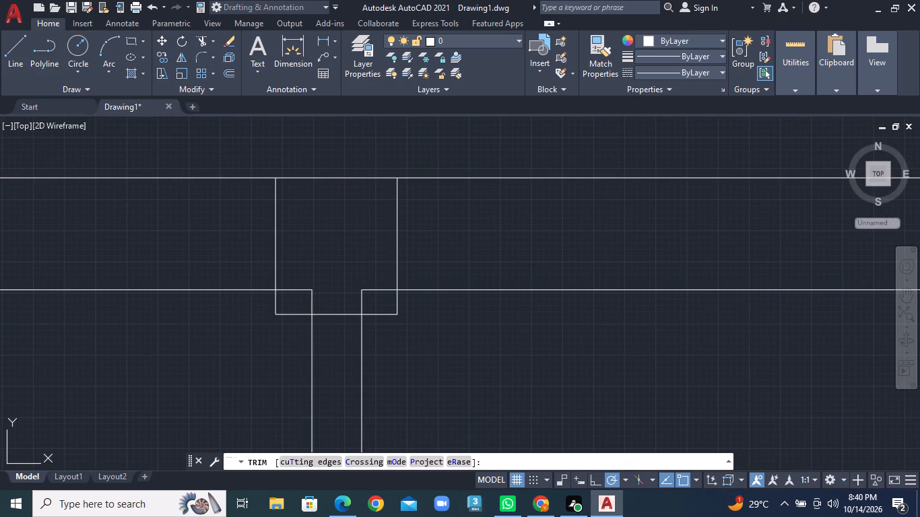
{"action": "left_click", "coordinate": [310, 303]}
{"action": "left_click", "coordinate": [314, 300]}
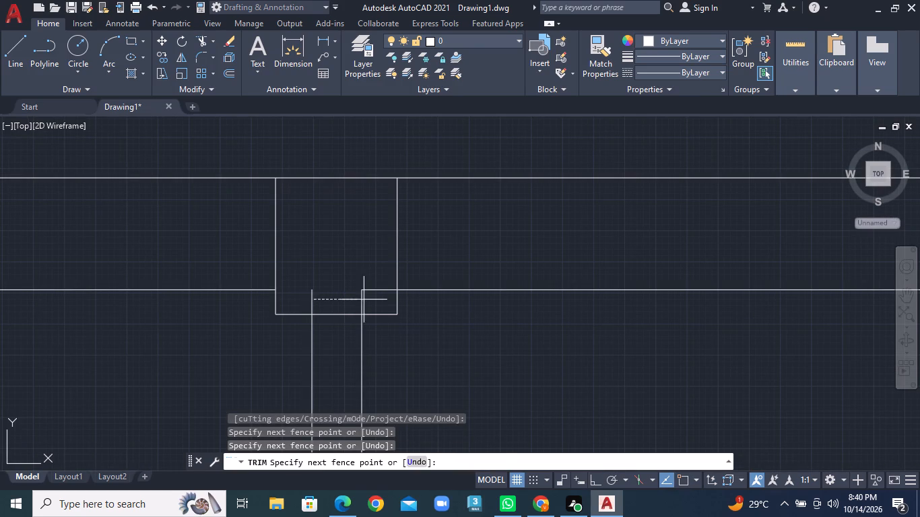
{"action": "left_click", "coordinate": [364, 300]}
{"action": "left_click", "coordinate": [366, 290]}
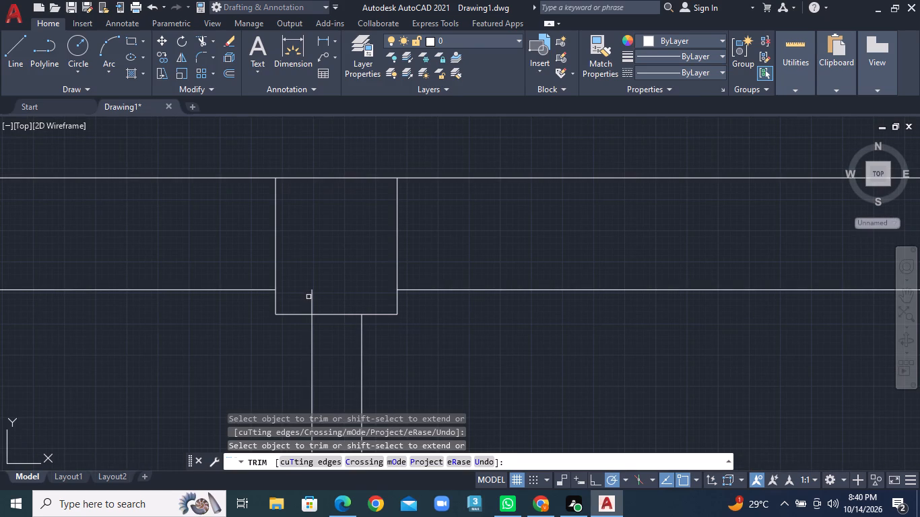
{"action": "left_click", "coordinate": [310, 297]}
Draw the left, bottom and right edges of a column outline, about 1'-0" high, where the left vertical partition meets the top outer wall.
{"action": "scroll", "coordinate": [292, 291], "scroll_direction": "down", "scroll_amount": 3}
{"action": "scroll", "coordinate": [88, 296], "scroll_direction": "down", "scroll_amount": 1}
{"action": "middle_click_drag", "start_coordinate": [129, 300], "coordinate": [286, 306]}
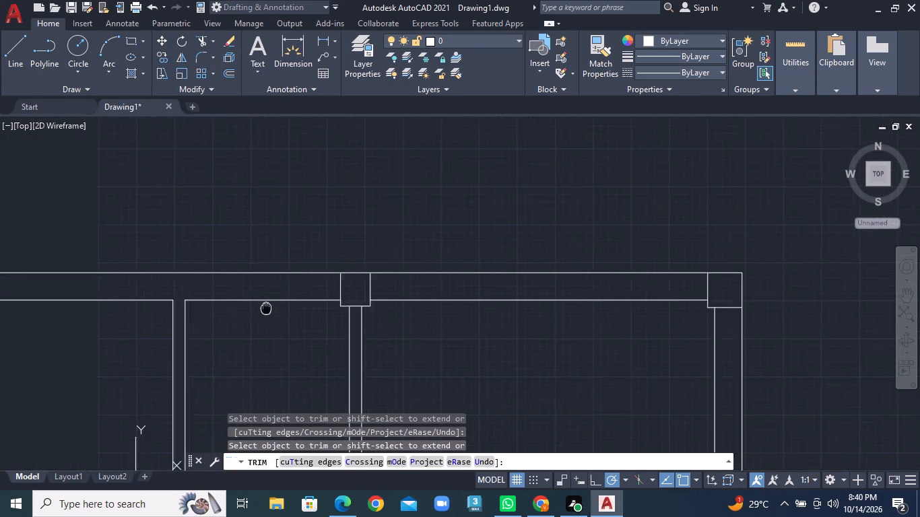
{"action": "middle_click_drag", "start_coordinate": [286, 306], "coordinate": [392, 283]}
{"action": "left_click", "coordinate": [10, 59]}
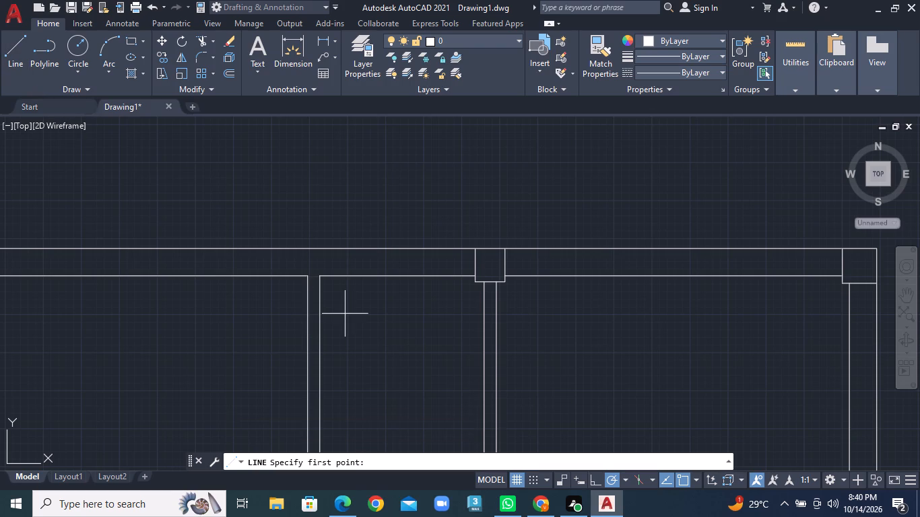
{"action": "scroll", "coordinate": [294, 277], "scroll_direction": "up", "scroll_amount": 1}
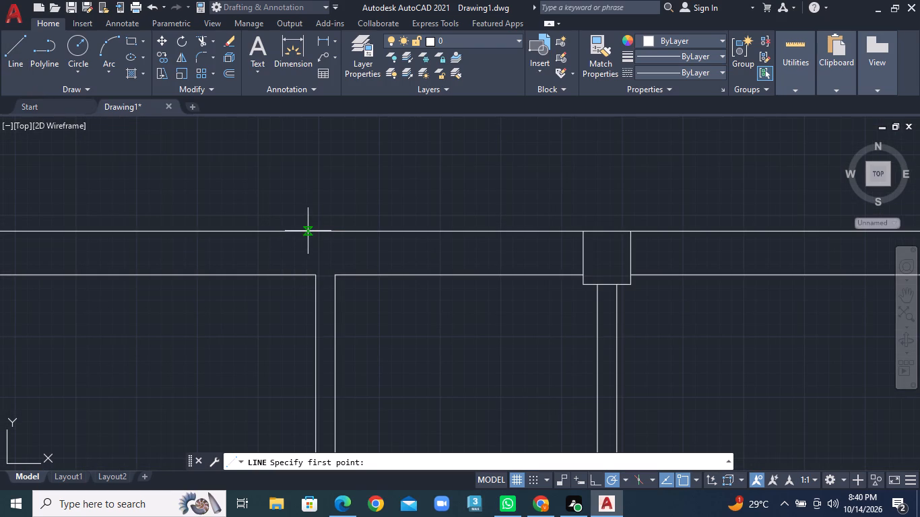
{"action": "left_click", "coordinate": [308, 231]}
{"action": "left_click", "coordinate": [308, 289]}
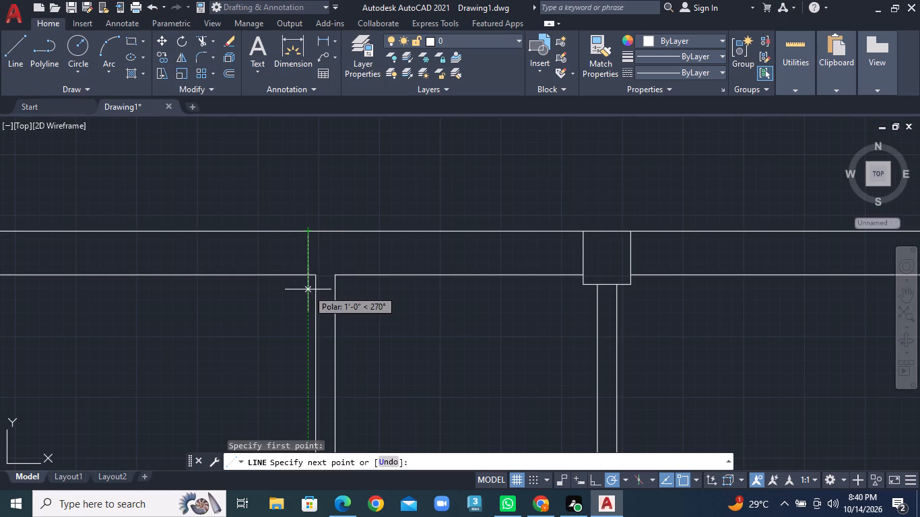
{"action": "left_click", "coordinate": [347, 287]}
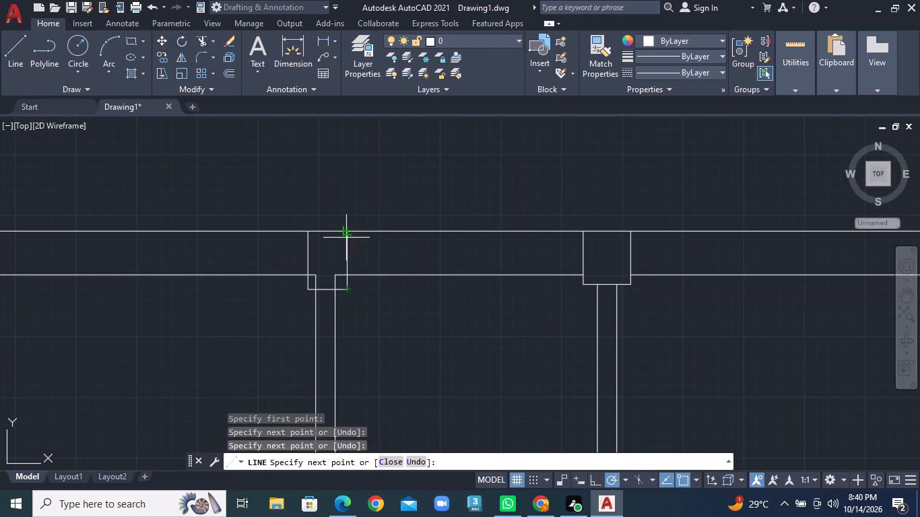
{"action": "left_click", "coordinate": [347, 234]}
{"action": "scroll", "coordinate": [347, 234], "scroll_direction": "up", "scroll_amount": 1}
{"action": "right_click", "coordinate": [347, 234]}
{"action": "double_click", "coordinate": [368, 243]}
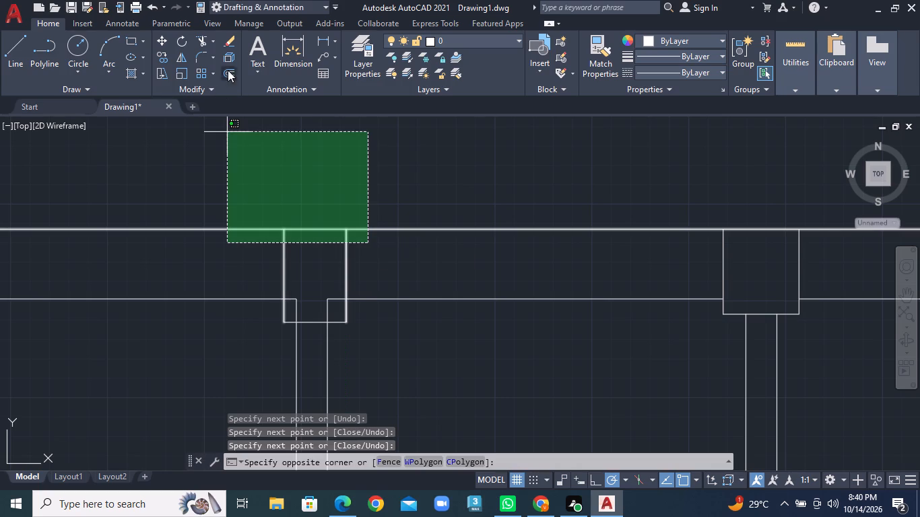
Trim the partition and inner wall line ends inside the column outline at the left vertical partition and top outer wall.
{"action": "left_click", "coordinate": [213, 39]}
{"action": "left_click", "coordinate": [226, 67]}
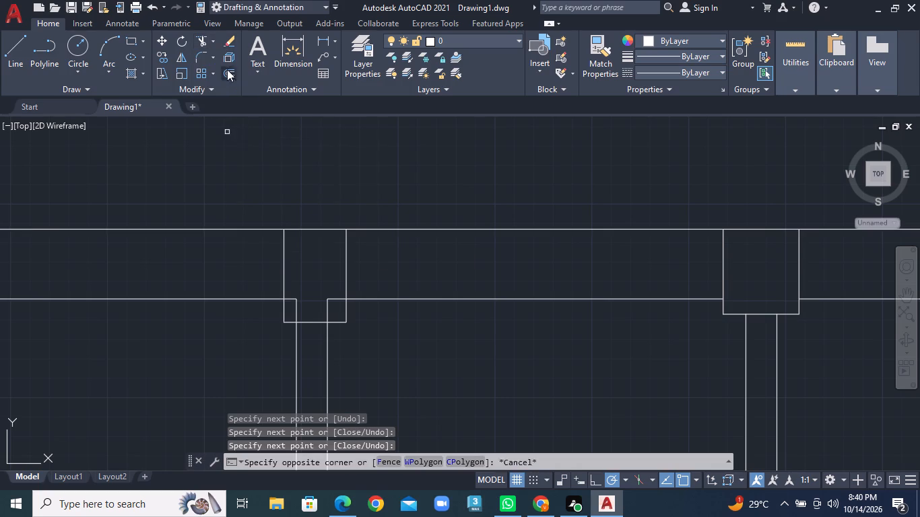
{"action": "left_click", "coordinate": [298, 301]}
{"action": "left_click", "coordinate": [296, 301]}
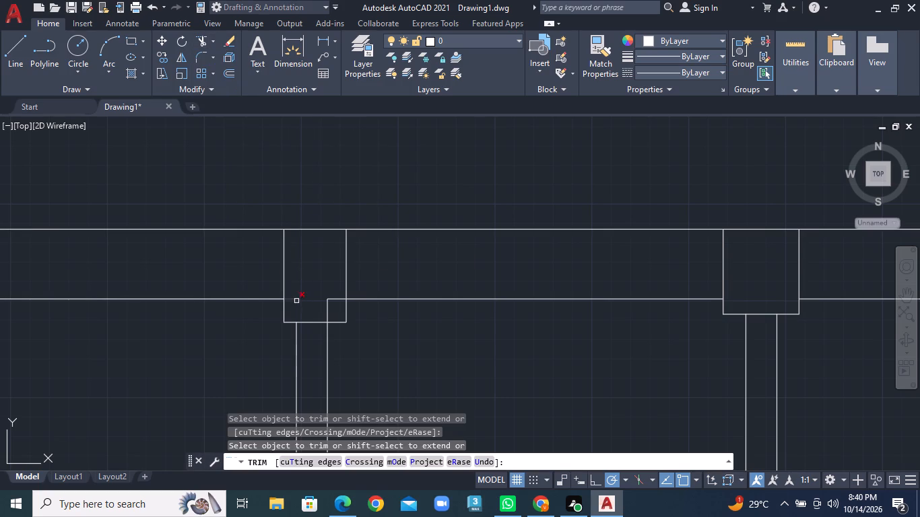
{"action": "left_click", "coordinate": [325, 304]}
{"action": "left_click", "coordinate": [329, 300]}
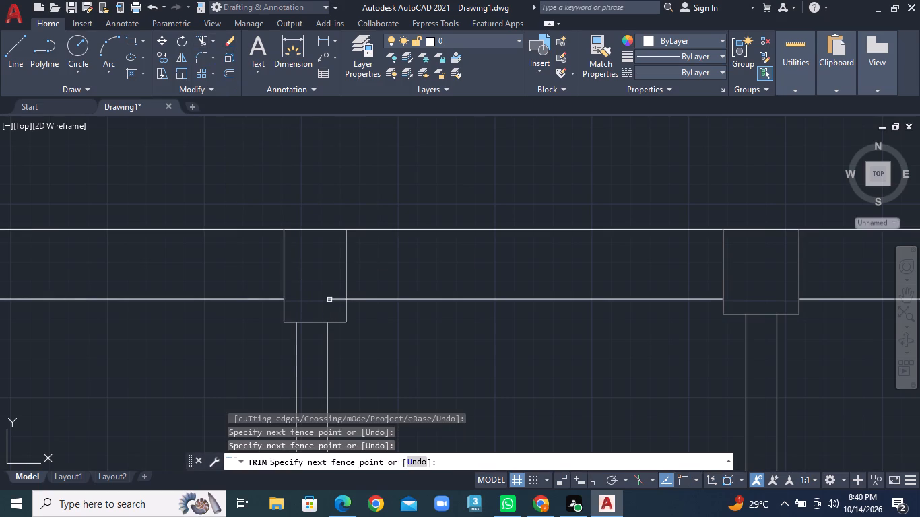
{"action": "left_click", "coordinate": [333, 300]}
Draw the bottom and right edges of a column outline at the top-left corner of the outer walls.
{"action": "scroll", "coordinate": [324, 310], "scroll_direction": "down", "scroll_amount": 4}
{"action": "middle_click_drag", "start_coordinate": [280, 302], "coordinate": [288, 302]}
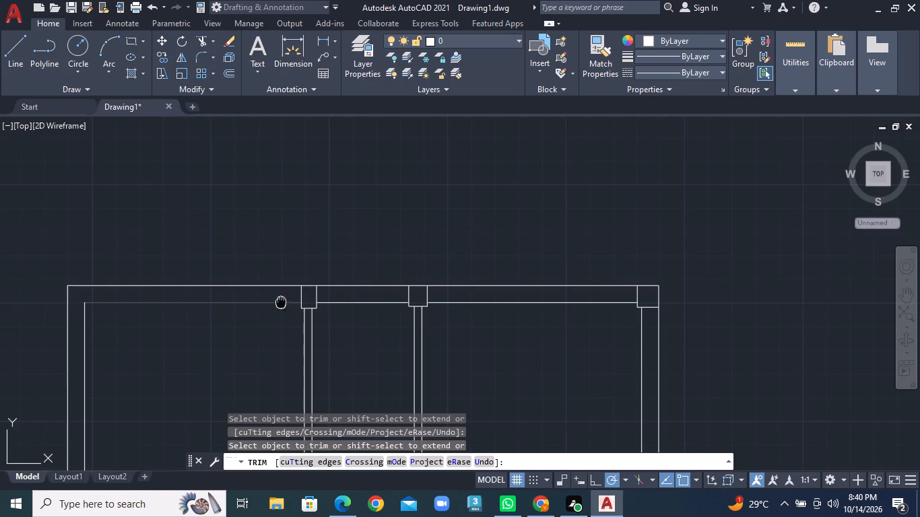
{"action": "middle_click_drag", "start_coordinate": [288, 302], "coordinate": [497, 261]}
{"action": "scroll", "coordinate": [332, 251], "scroll_direction": "up", "scroll_amount": 1}
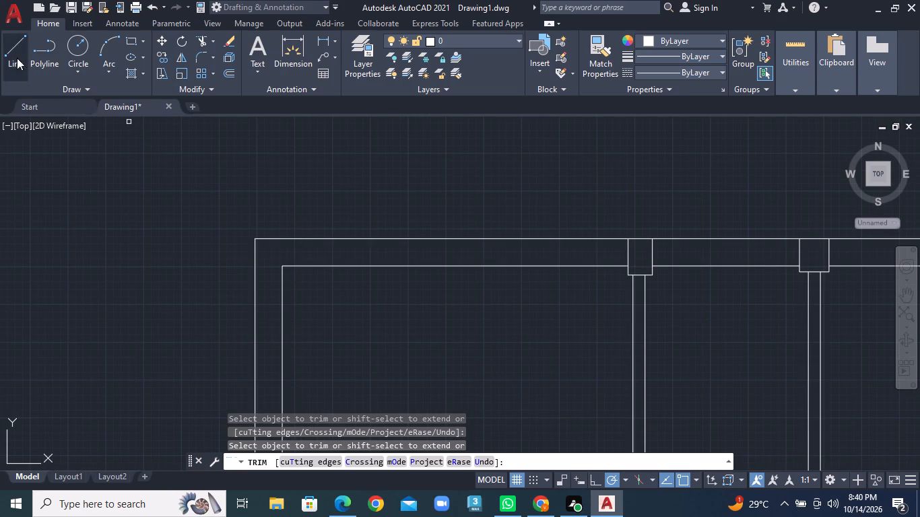
{"action": "left_click", "coordinate": [13, 57]}
{"action": "scroll", "coordinate": [208, 265], "scroll_direction": "up", "scroll_amount": 1}
{"action": "scroll", "coordinate": [395, 277], "scroll_direction": "up", "scroll_amount": 1}
{"action": "middle_click_drag", "start_coordinate": [372, 247], "coordinate": [360, 277]}
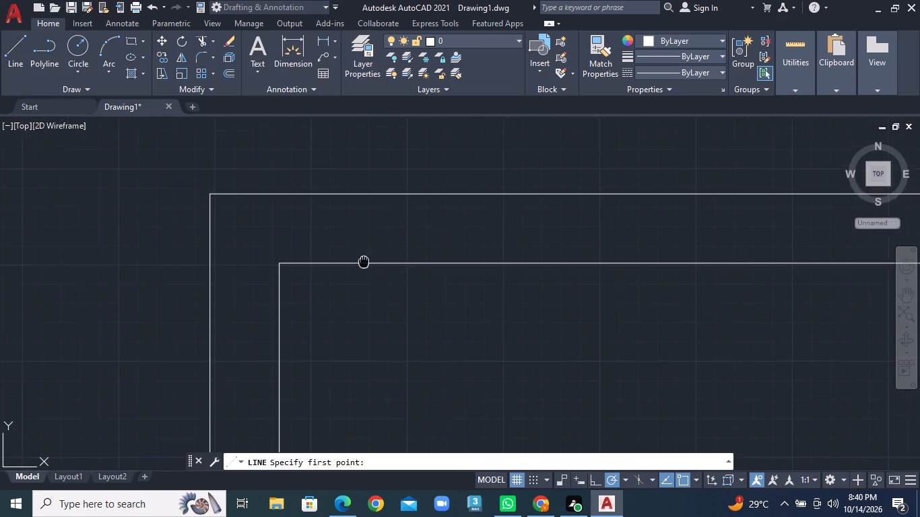
{"action": "middle_click_drag", "start_coordinate": [360, 277], "coordinate": [344, 339]}
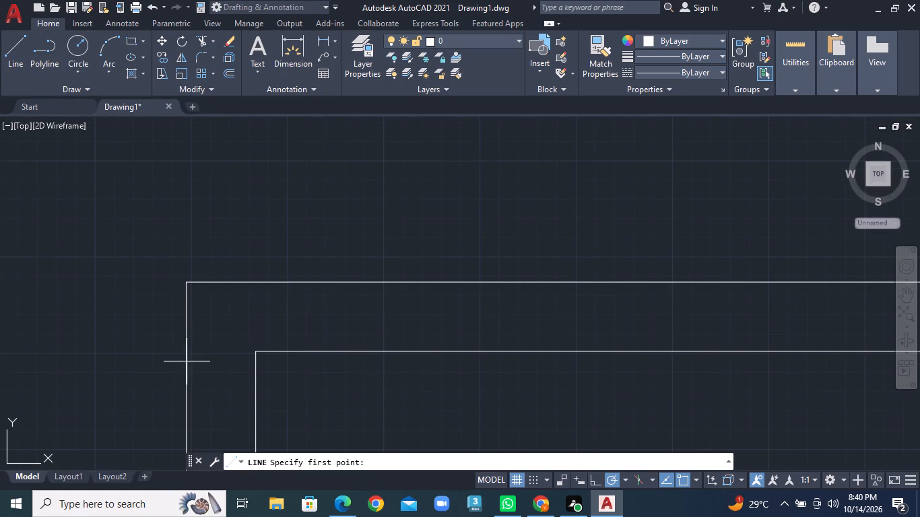
{"action": "left_click", "coordinate": [189, 361]}
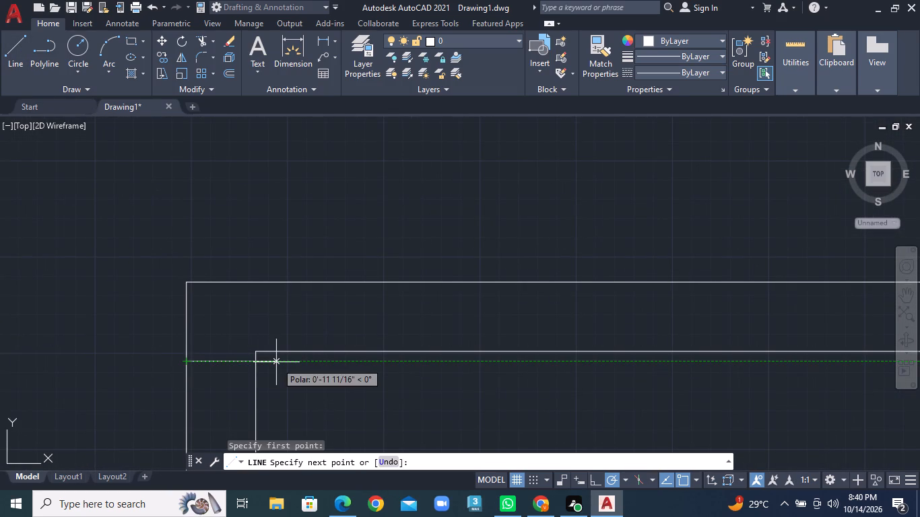
{"action": "left_click", "coordinate": [265, 363]}
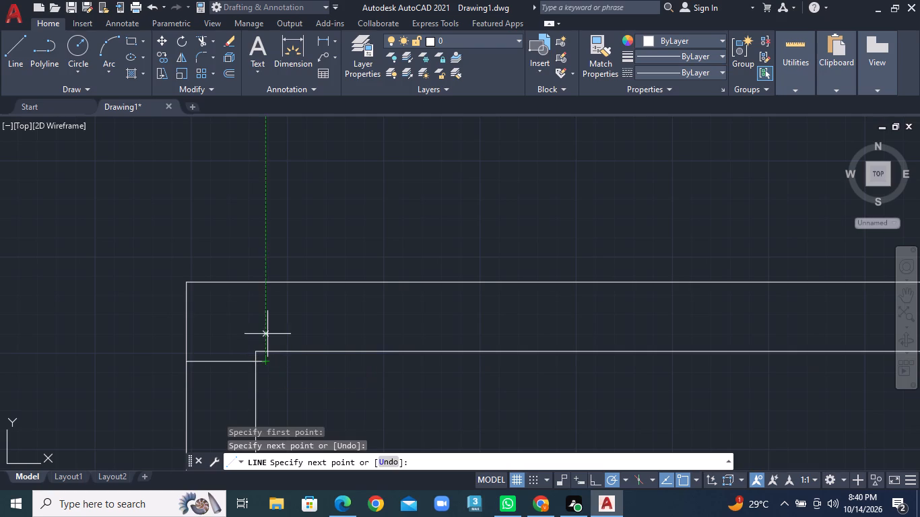
{"action": "left_click", "coordinate": [269, 281]}
{"action": "right_click", "coordinate": [269, 281]}
{"action": "left_click", "coordinate": [296, 293]}
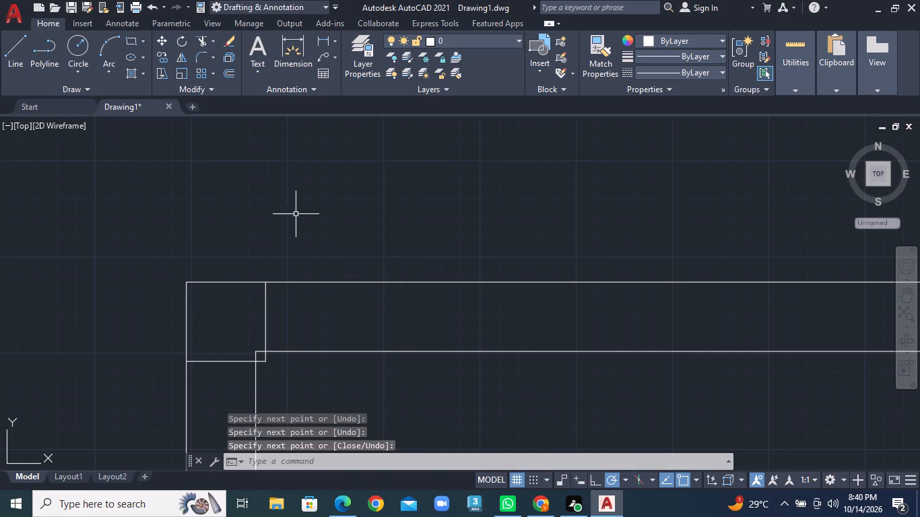
Trim the inner wall lines that run inside the column outline at the top-left corner.
{"action": "left_click", "coordinate": [211, 42]}
{"action": "left_click", "coordinate": [216, 55]}
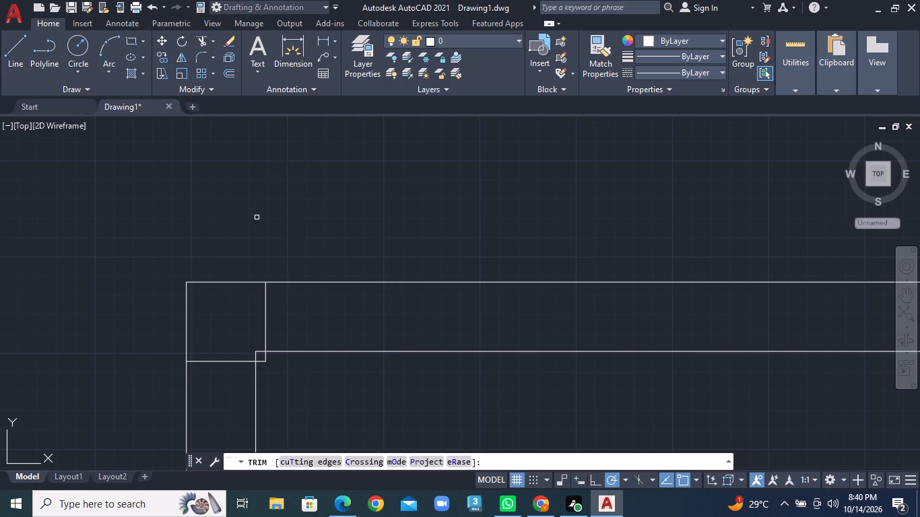
{"action": "scroll", "coordinate": [258, 268], "scroll_direction": "up", "scroll_amount": 1}
{"action": "left_click", "coordinate": [257, 410]}
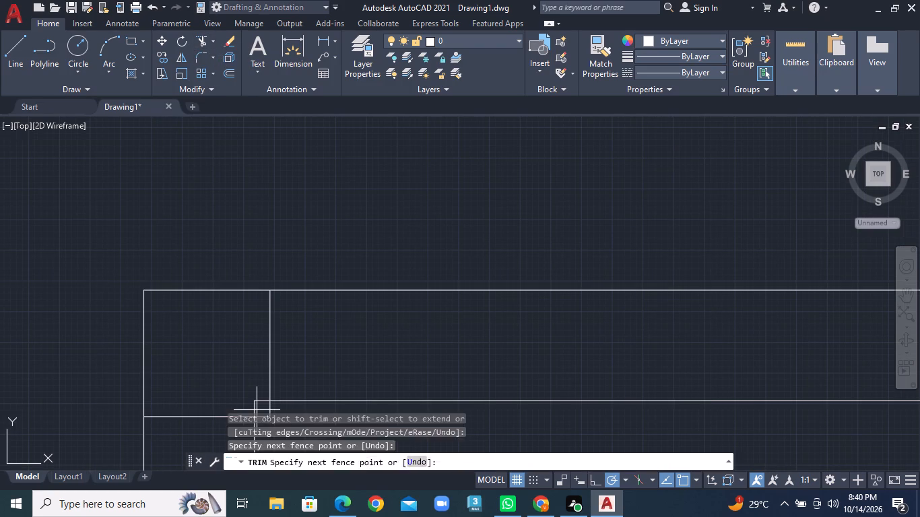
{"action": "left_click", "coordinate": [249, 408]}
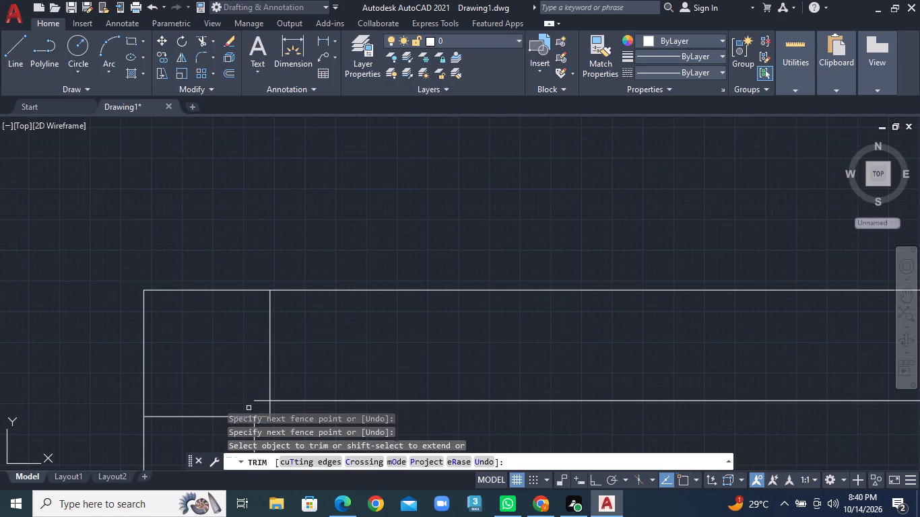
{"action": "double_click", "coordinate": [266, 399]}
Draw the top, right and bottom edges of a column outline where the upper horizontal partition meets the left outer wall.
{"action": "scroll", "coordinate": [240, 392], "scroll_direction": "down", "scroll_amount": 4}
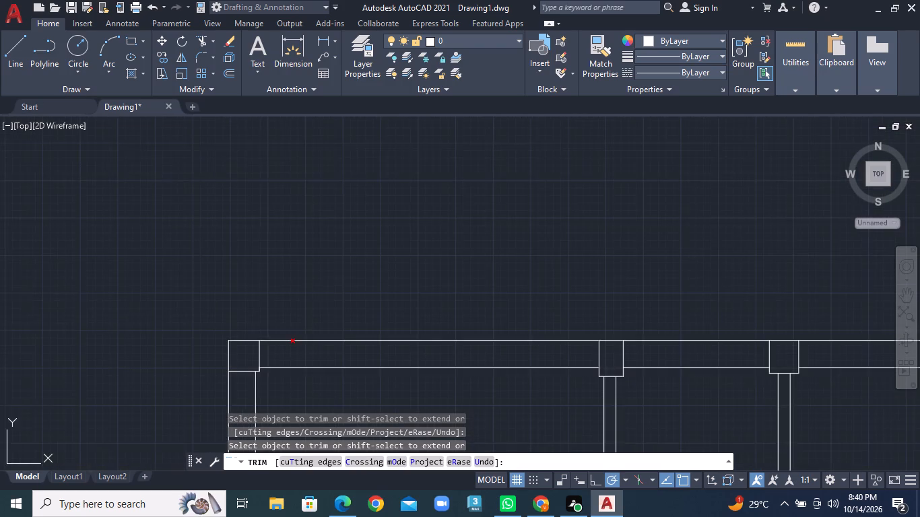
{"action": "middle_click_drag", "start_coordinate": [317, 349], "coordinate": [323, 166]}
{"action": "middle_click_drag", "start_coordinate": [498, 329], "coordinate": [440, 207]}
{"action": "scroll", "coordinate": [440, 207], "scroll_direction": "down", "scroll_amount": 1}
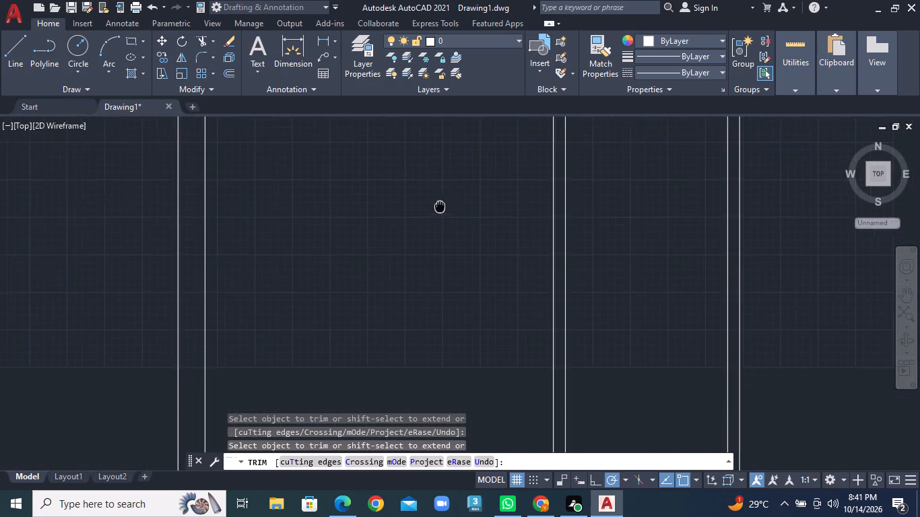
{"action": "scroll", "coordinate": [440, 207], "scroll_direction": "down", "scroll_amount": 2}
{"action": "middle_click_drag", "start_coordinate": [434, 378], "coordinate": [365, 372]}
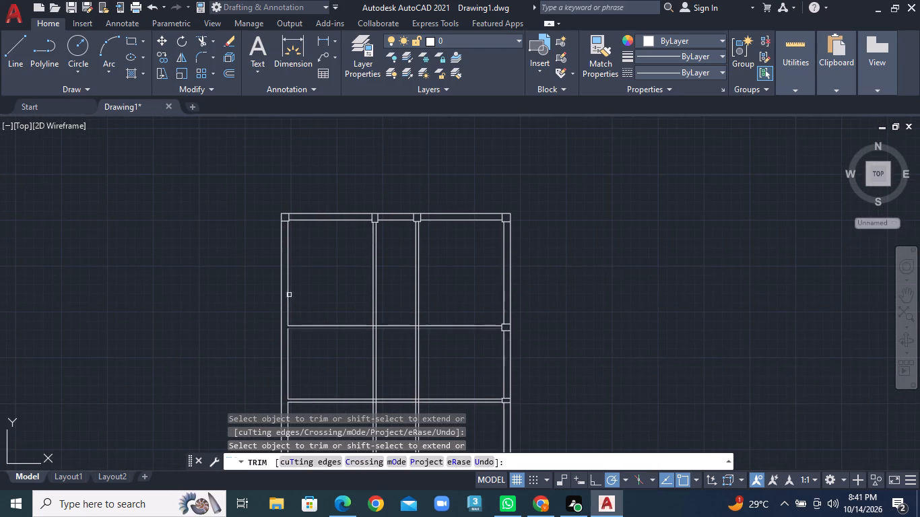
{"action": "scroll", "coordinate": [289, 295], "scroll_direction": "up", "scroll_amount": 2}
{"action": "scroll", "coordinate": [313, 360], "scroll_direction": "up", "scroll_amount": 1}
{"action": "middle_click_drag", "start_coordinate": [310, 359], "coordinate": [294, 331]}
{"action": "middle_click_drag", "start_coordinate": [288, 336], "coordinate": [284, 318]}
{"action": "scroll", "coordinate": [288, 333], "scroll_direction": "up", "scroll_amount": 1}
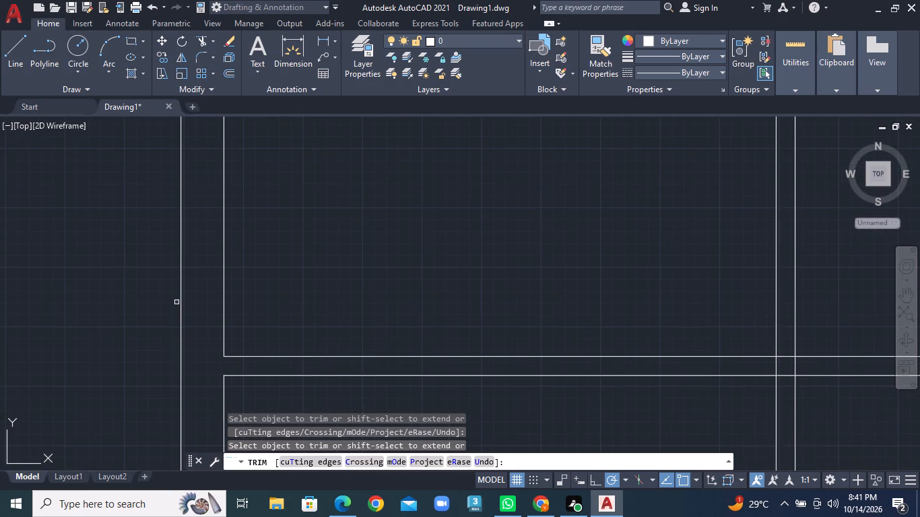
{"action": "left_click", "coordinate": [16, 59]}
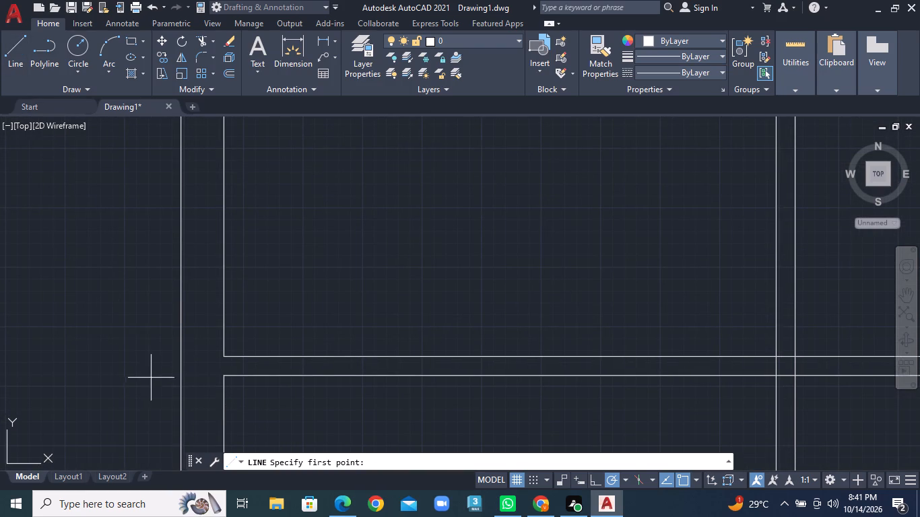
{"action": "left_click", "coordinate": [180, 345]}
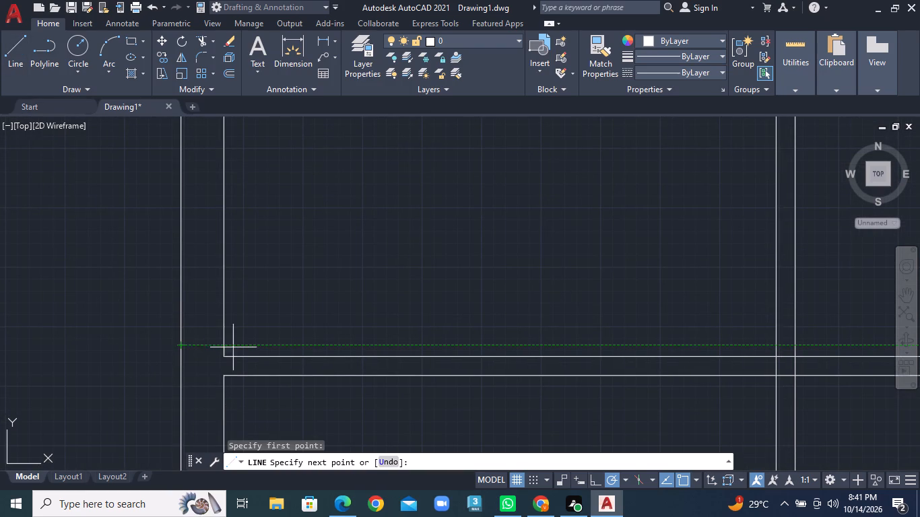
{"action": "left_click", "coordinate": [238, 347]}
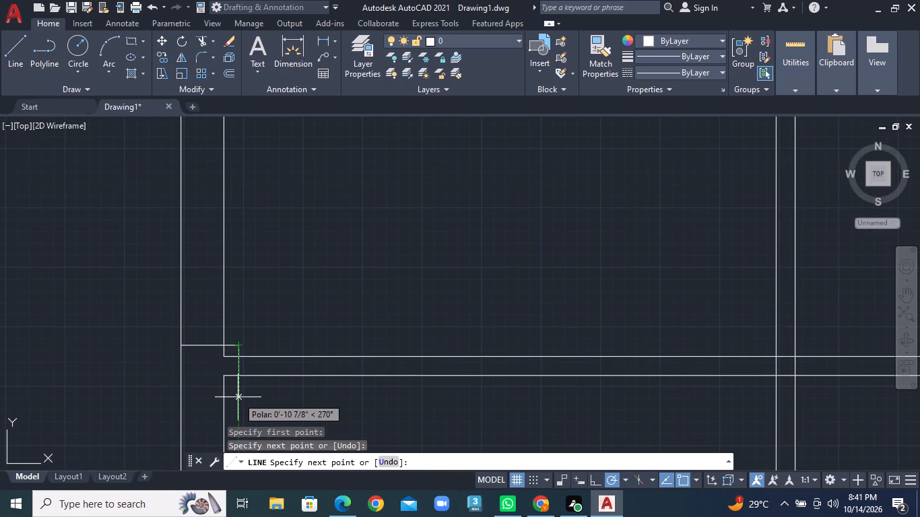
{"action": "left_click", "coordinate": [237, 391]}
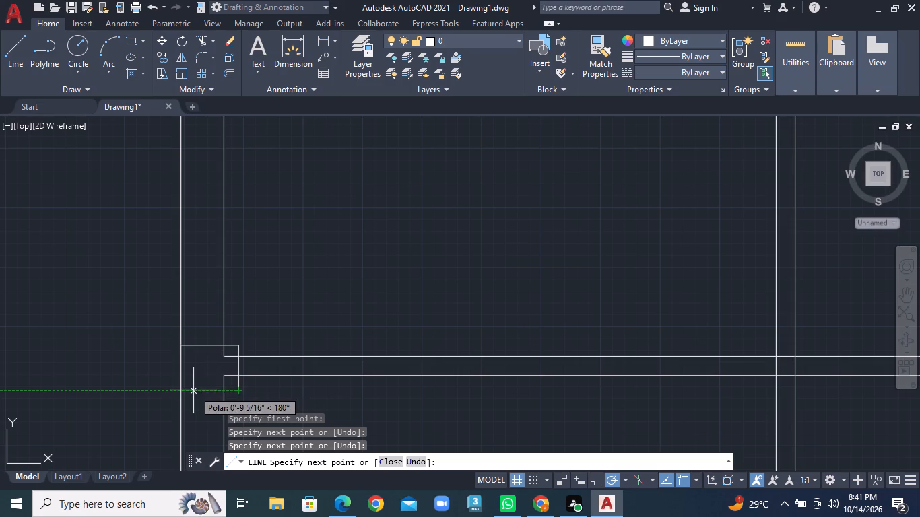
{"action": "left_click", "coordinate": [183, 391]}
{"action": "right_click", "coordinate": [183, 391]}
{"action": "left_click", "coordinate": [247, 235]}
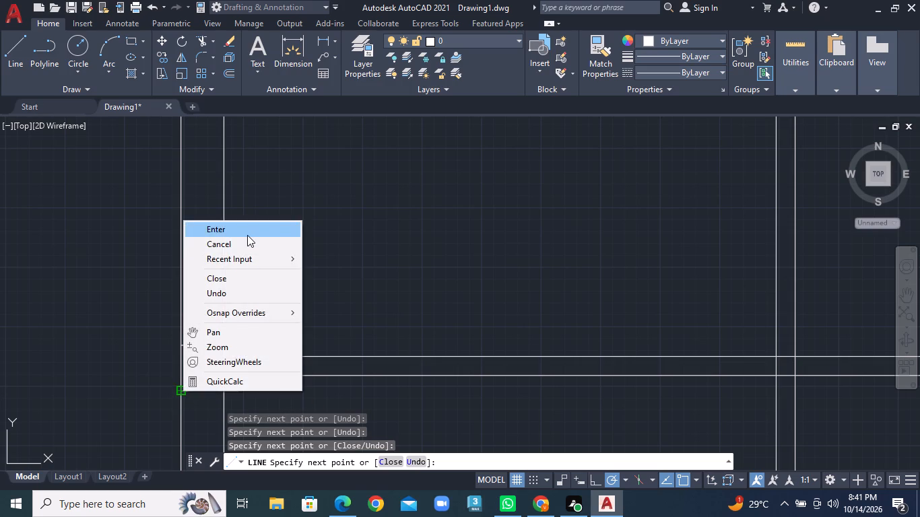
Trim the partition and inner wall line ends inside the column outline at the left outer wall and upper horizontal partition.
{"action": "scroll", "coordinate": [394, 357], "scroll_direction": "down", "scroll_amount": 2}
{"action": "middle_click_drag", "start_coordinate": [543, 336], "coordinate": [329, 297]}
{"action": "scroll", "coordinate": [329, 297], "scroll_direction": "down", "scroll_amount": 1}
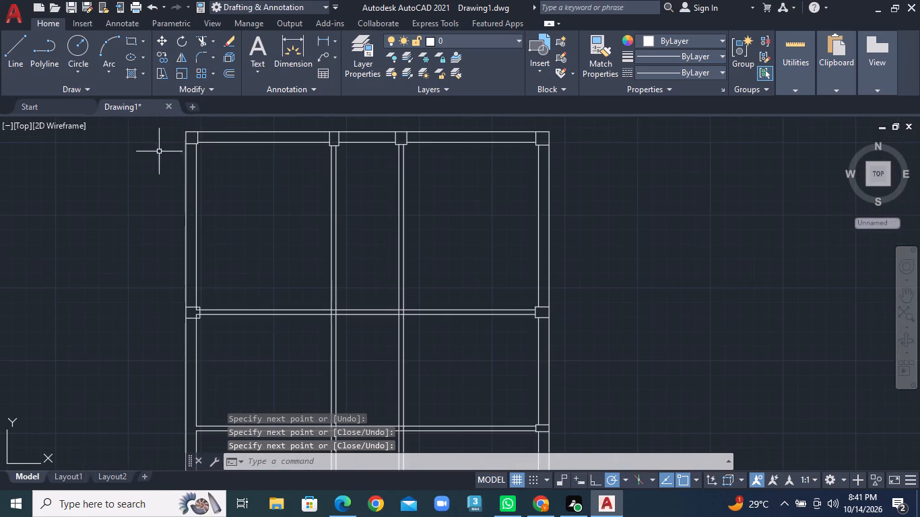
{"action": "left_click", "coordinate": [211, 45]}
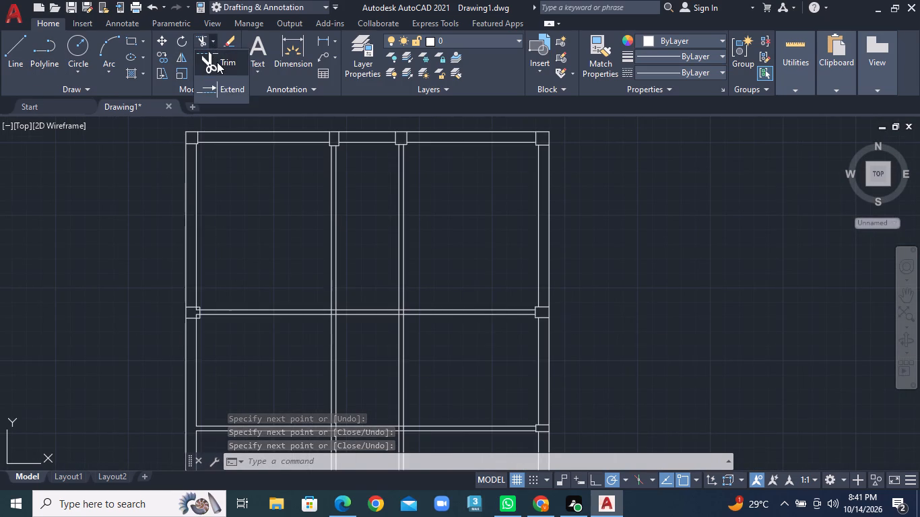
{"action": "left_click", "coordinate": [217, 62]}
{"action": "scroll", "coordinate": [221, 259], "scroll_direction": "up", "scroll_amount": 2}
{"action": "scroll", "coordinate": [189, 350], "scroll_direction": "up", "scroll_amount": 1}
{"action": "middle_click_drag", "start_coordinate": [190, 356], "coordinate": [253, 205]}
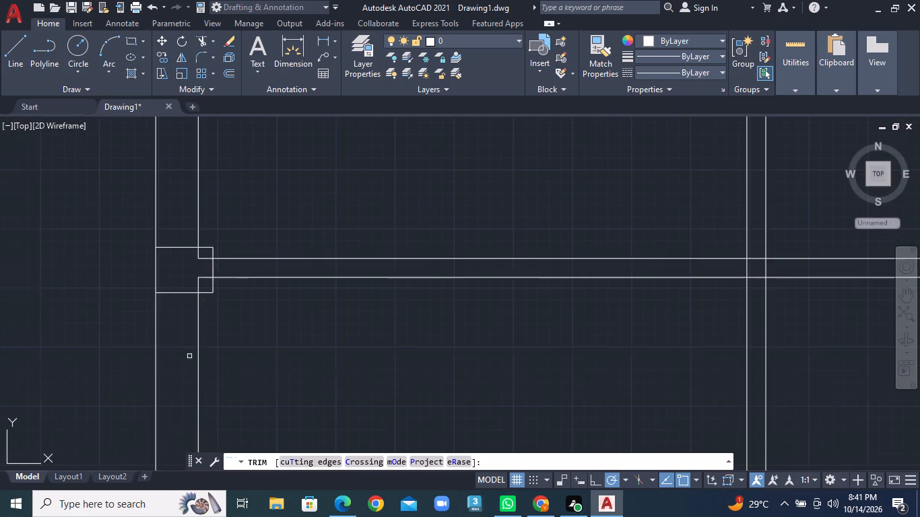
{"action": "scroll", "coordinate": [222, 261], "scroll_direction": "up", "scroll_amount": 3}
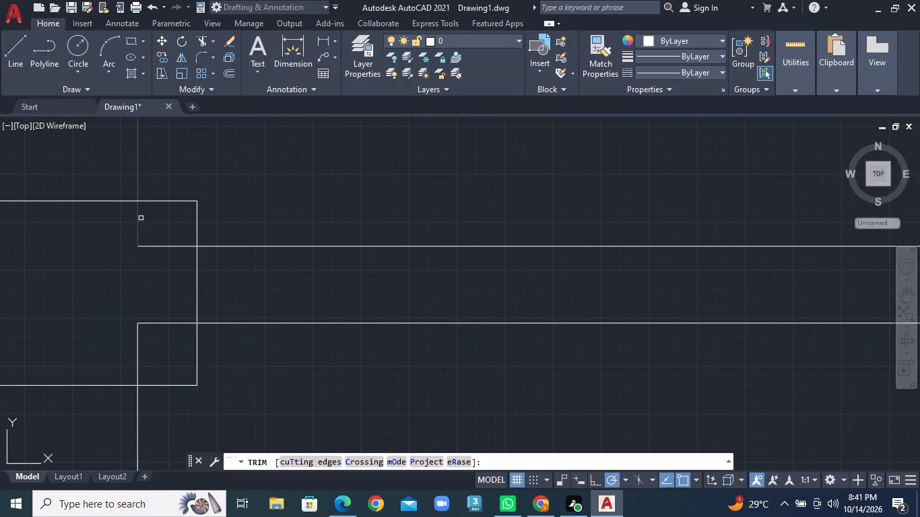
{"action": "left_click", "coordinate": [126, 221]}
{"action": "left_click", "coordinate": [162, 251]}
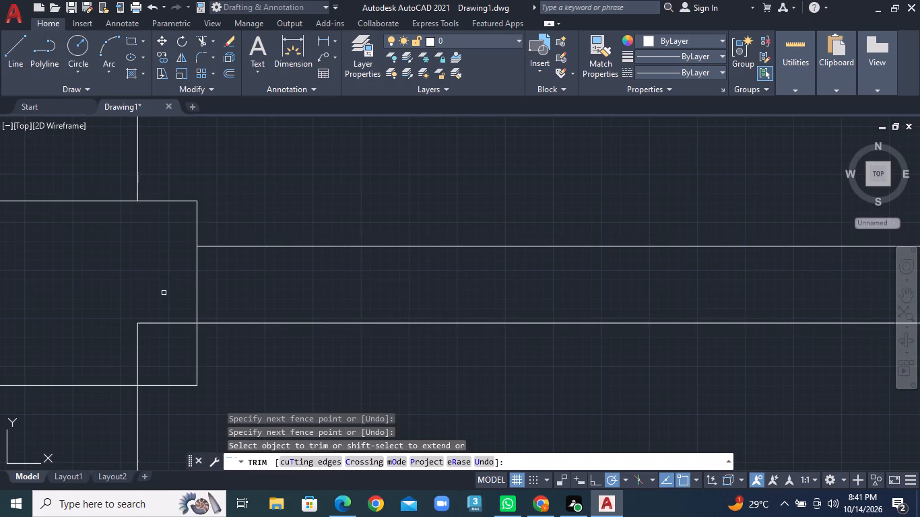
{"action": "left_click", "coordinate": [168, 317]}
{"action": "left_click", "coordinate": [105, 368]}
Draw the left, top and right edges of a column outline, about 5 3/8" high, where the left vertical and upper horizontal partitions cross.
{"action": "scroll", "coordinate": [193, 322], "scroll_direction": "down", "scroll_amount": 5}
{"action": "scroll", "coordinate": [301, 328], "scroll_direction": "down", "scroll_amount": 2}
{"action": "left_click", "coordinate": [19, 61]}
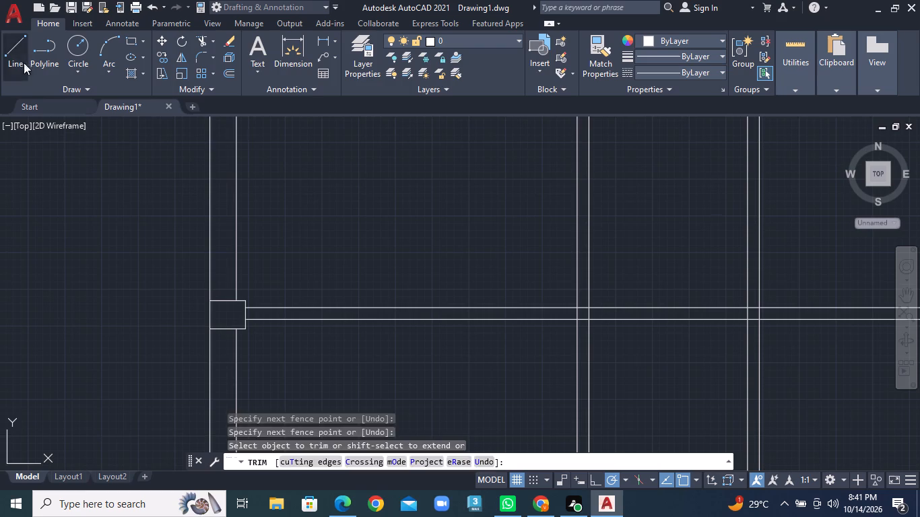
{"action": "middle_click_drag", "start_coordinate": [628, 362], "coordinate": [405, 378]}
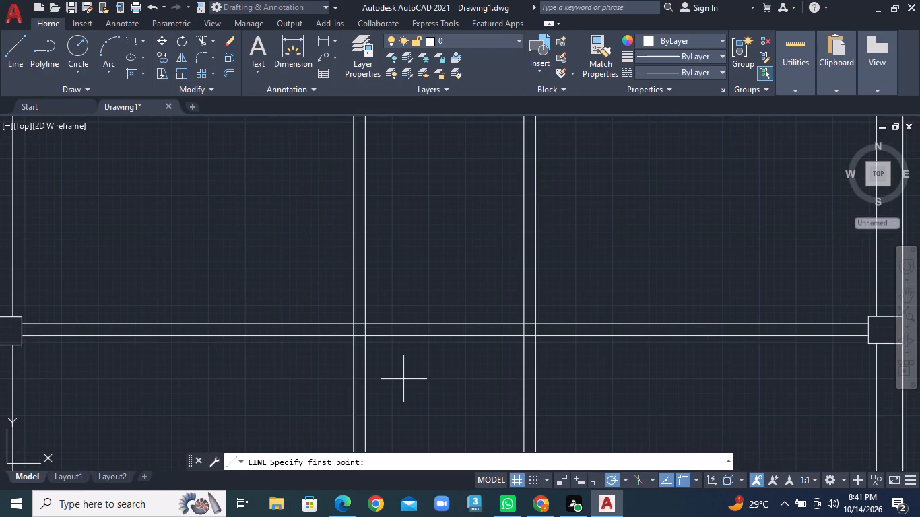
{"action": "scroll", "coordinate": [403, 374], "scroll_direction": "down", "scroll_amount": 2}
{"action": "scroll", "coordinate": [388, 355], "scroll_direction": "up", "scroll_amount": 3}
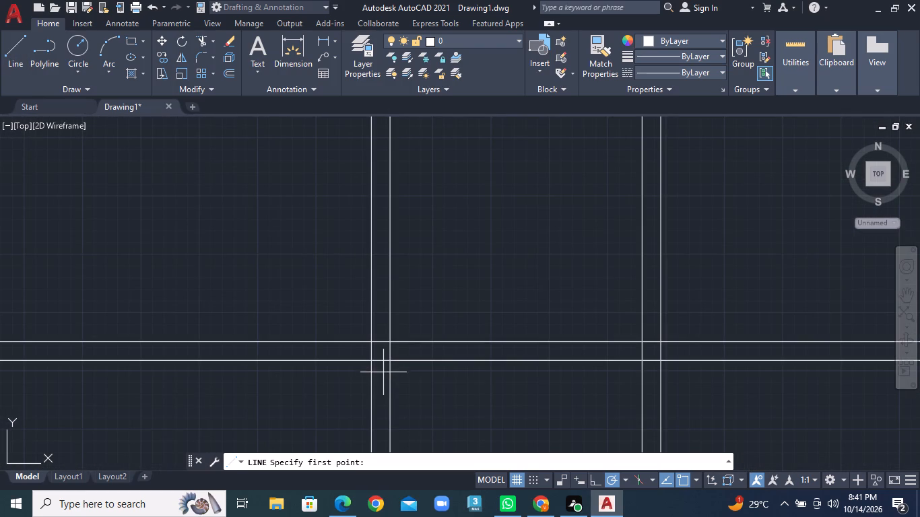
{"action": "scroll", "coordinate": [380, 364], "scroll_direction": "up", "scroll_amount": 1}
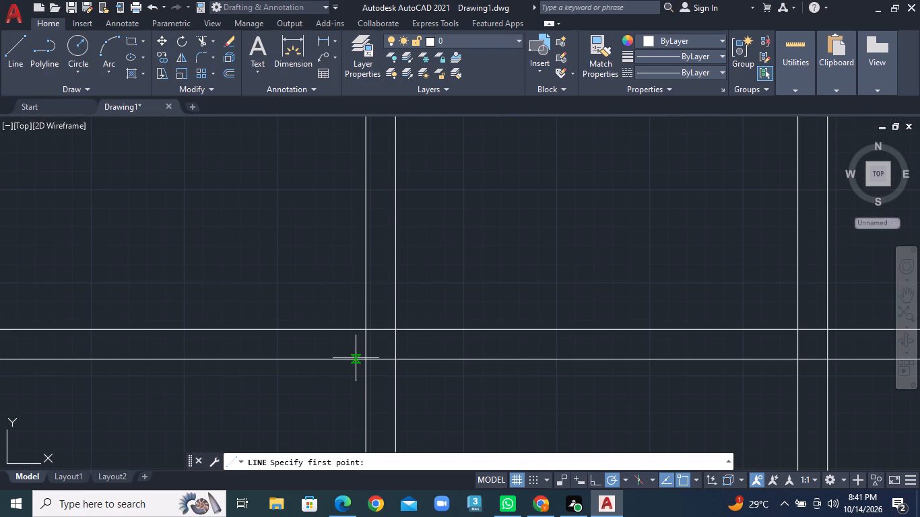
{"action": "left_click", "coordinate": [356, 358]}
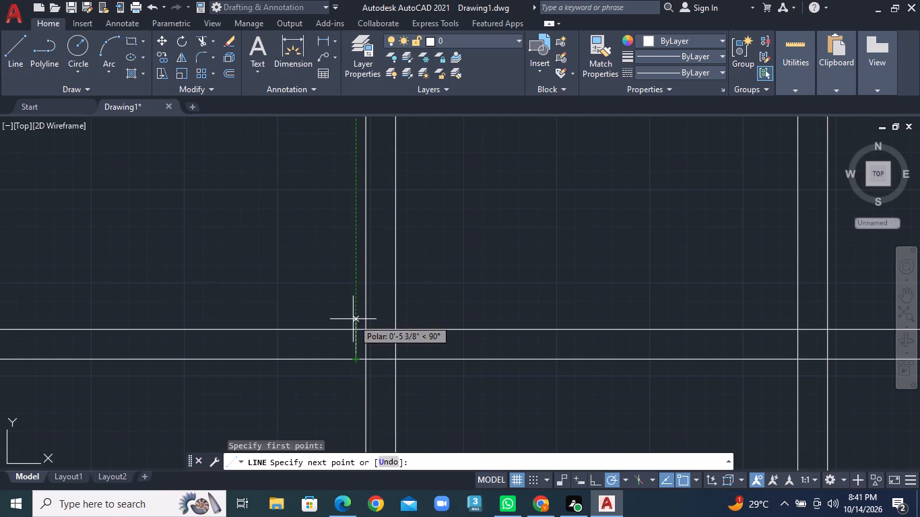
{"action": "left_click", "coordinate": [353, 319]}
{"action": "left_click", "coordinate": [406, 319]}
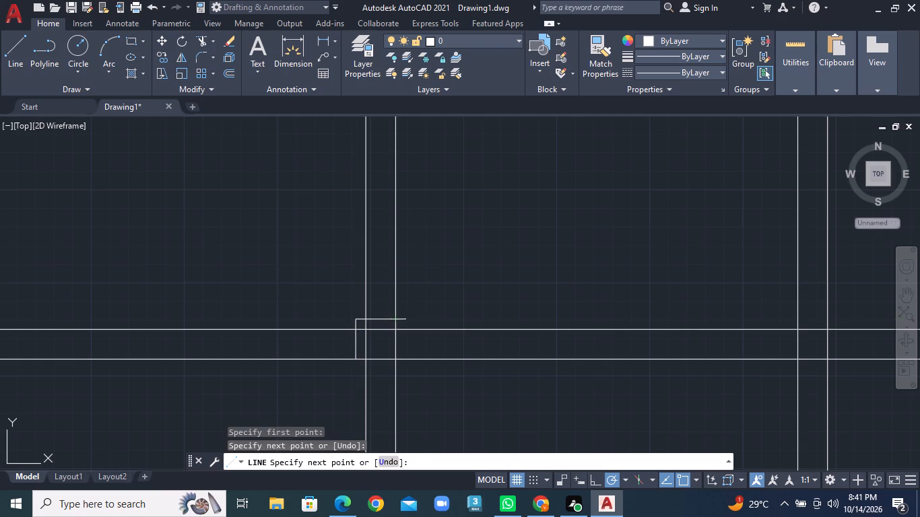
{"action": "left_click", "coordinate": [407, 353]}
{"action": "right_click", "coordinate": [407, 353]}
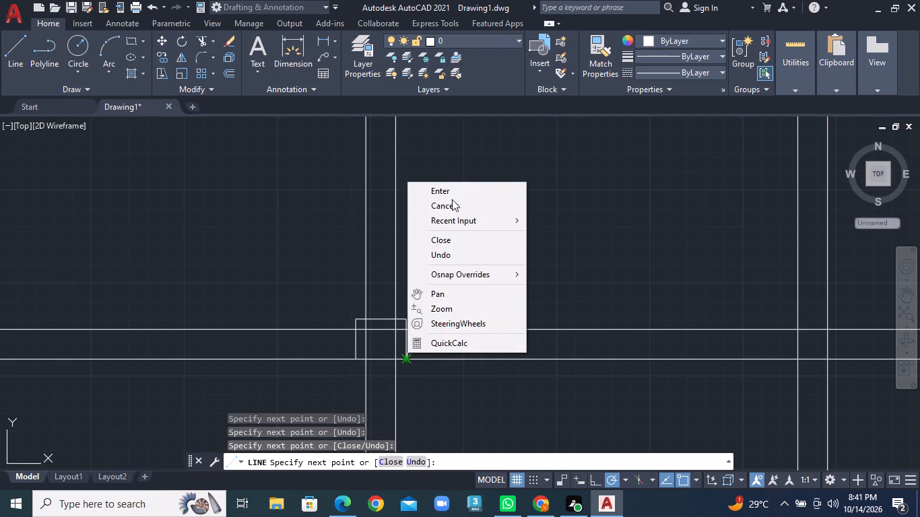
{"action": "left_click", "coordinate": [452, 193]}
Trim the partition lines inside the column outline at the left vertical and upper horizontal partitions, keeping the lower partition line as its bottom edge.
{"action": "left_click", "coordinate": [214, 42]}
{"action": "left_click", "coordinate": [222, 61]}
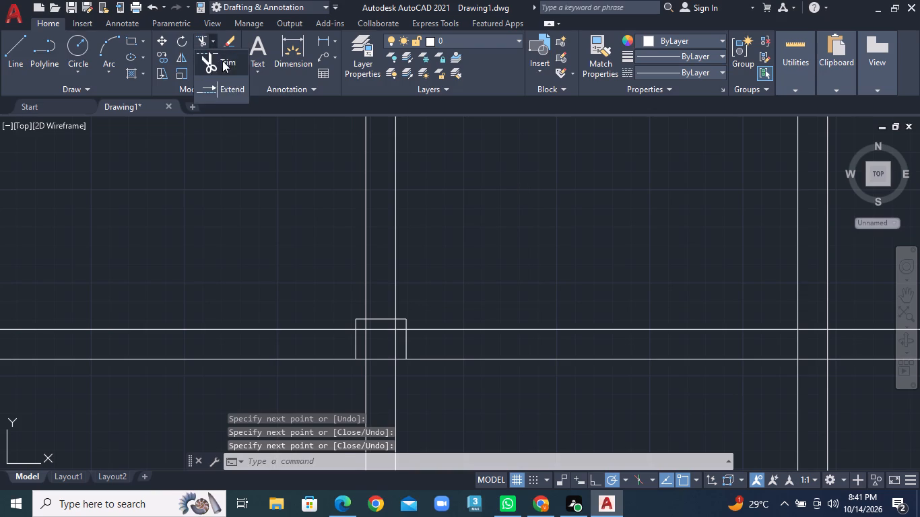
{"action": "scroll", "coordinate": [426, 337], "scroll_direction": "up", "scroll_amount": 2}
{"action": "scroll", "coordinate": [284, 331], "scroll_direction": "up", "scroll_amount": 1}
{"action": "left_click", "coordinate": [259, 345]}
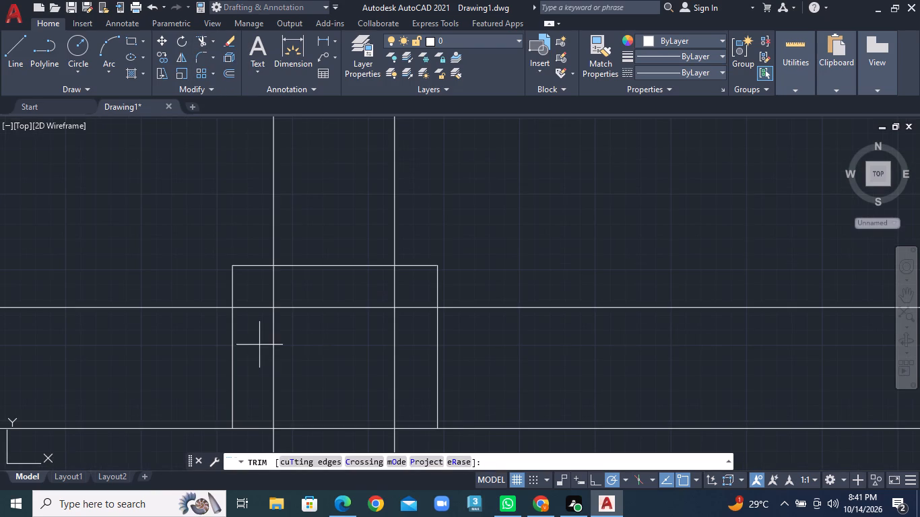
{"action": "left_click", "coordinate": [412, 351]}
{"action": "left_click", "coordinate": [367, 301]}
{"action": "left_click", "coordinate": [365, 341]}
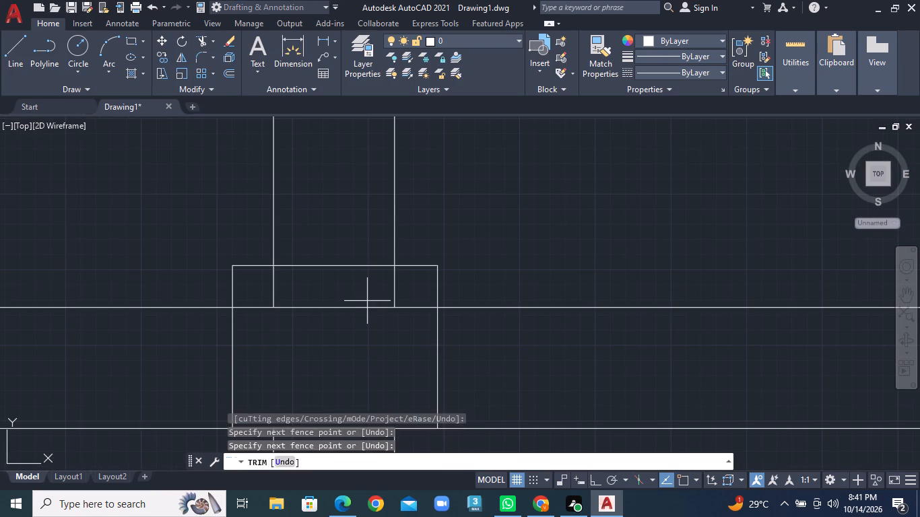
{"action": "left_click", "coordinate": [256, 291]}
{"action": "left_click", "coordinate": [300, 291]}
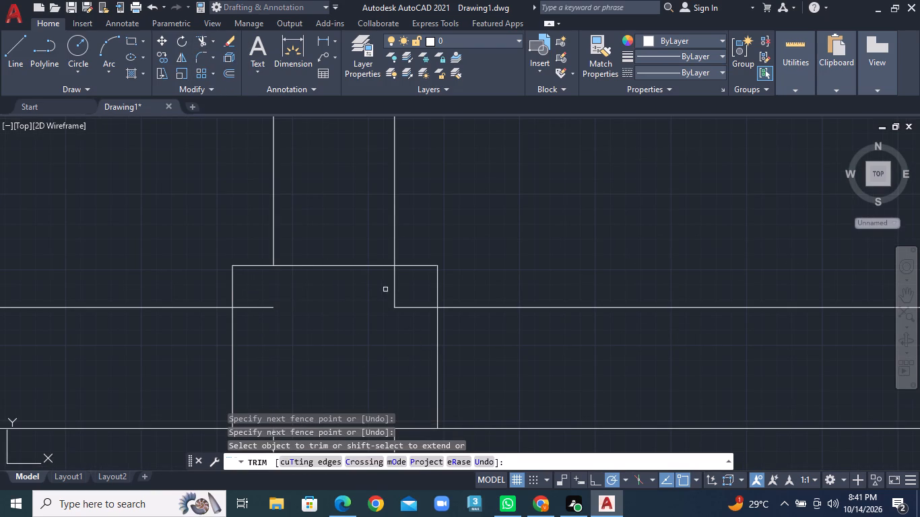
{"action": "left_click", "coordinate": [385, 289]}
{"action": "double_click", "coordinate": [416, 285]}
{"action": "left_click", "coordinate": [414, 349]}
{"action": "left_click", "coordinate": [409, 289]}
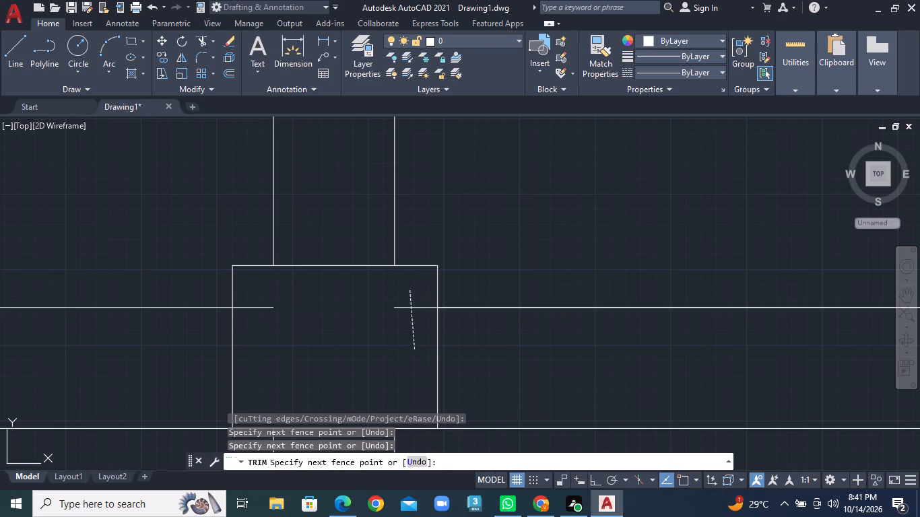
{"action": "left_click", "coordinate": [251, 329]}
{"action": "left_click", "coordinate": [249, 281]}
Draw the left, top and right edges of a column outline, about 7 7/16" wide, where the right vertical and upper horizontal partitions cross.
{"action": "scroll", "coordinate": [387, 294], "scroll_direction": "down", "scroll_amount": 3}
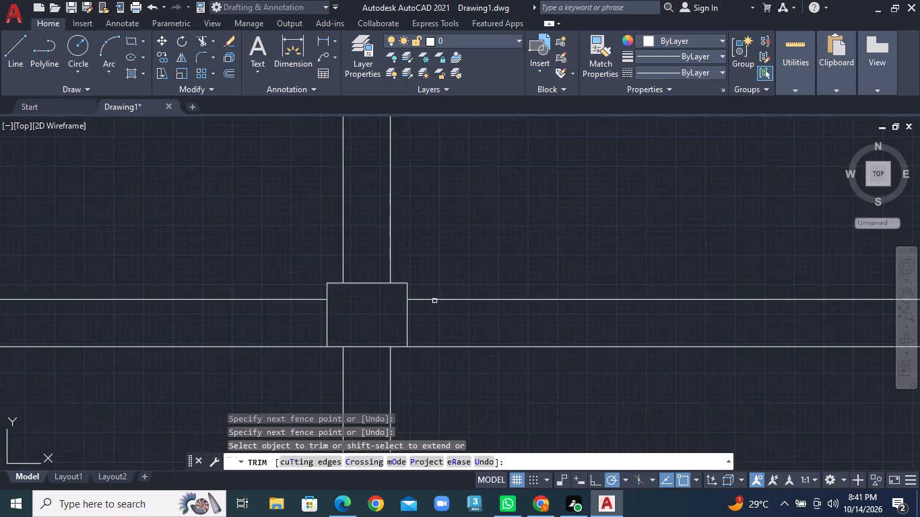
{"action": "scroll", "coordinate": [461, 298], "scroll_direction": "down", "scroll_amount": 2}
{"action": "scroll", "coordinate": [556, 297], "scroll_direction": "down", "scroll_amount": 2}
{"action": "middle_click_drag", "start_coordinate": [618, 314], "coordinate": [298, 316]}
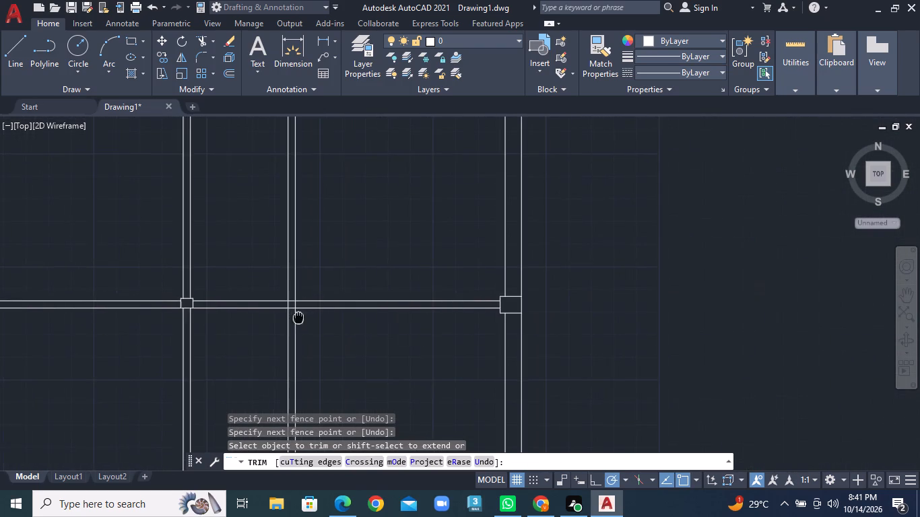
{"action": "scroll", "coordinate": [294, 309], "scroll_direction": "up", "scroll_amount": 5}
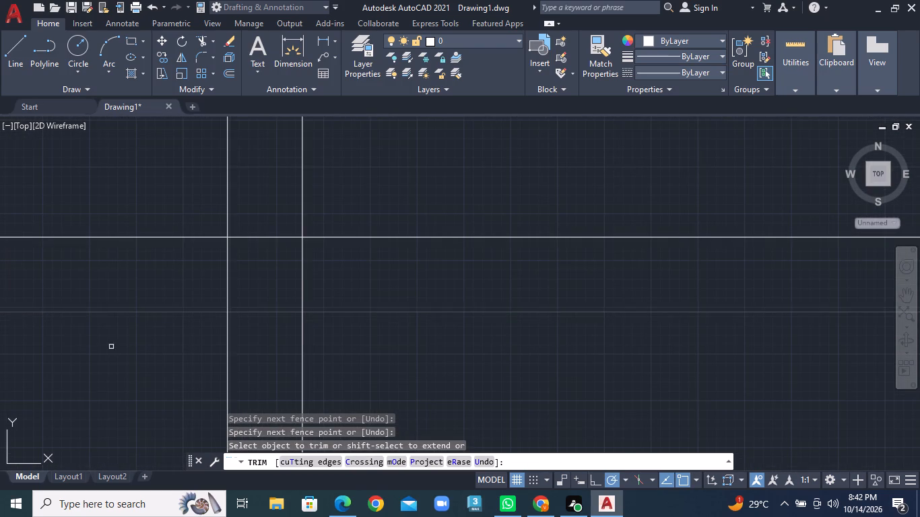
{"action": "left_click", "coordinate": [13, 61]}
{"action": "scroll", "coordinate": [145, 274], "scroll_direction": "down", "scroll_amount": 1}
{"action": "middle_click_drag", "start_coordinate": [178, 281], "coordinate": [241, 335]}
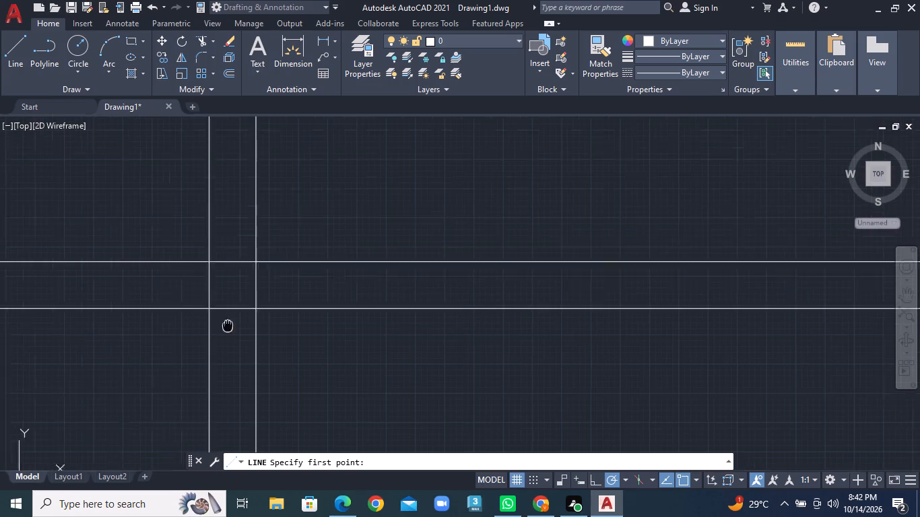
{"action": "middle_click_drag", "start_coordinate": [241, 335], "coordinate": [379, 403]}
{"action": "middle_click_drag", "start_coordinate": [359, 401], "coordinate": [339, 363]}
{"action": "scroll", "coordinate": [329, 329], "scroll_direction": "down", "scroll_amount": 1}
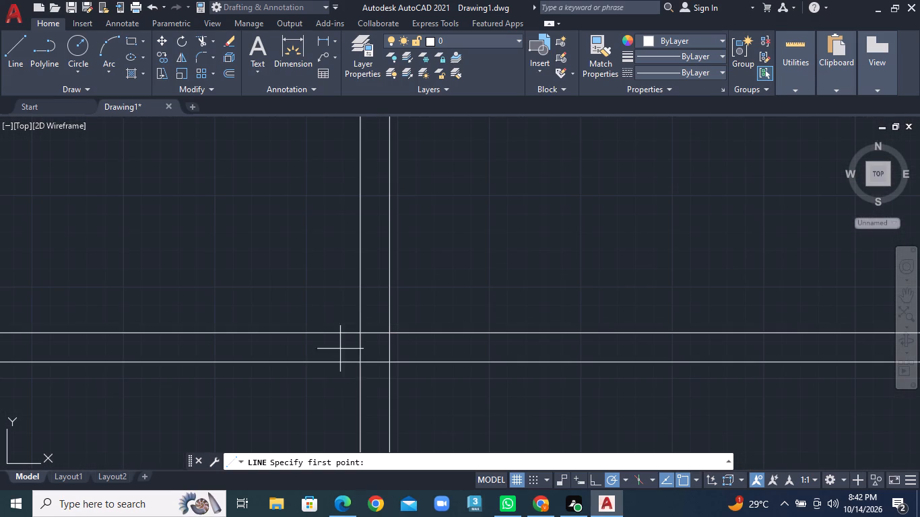
{"action": "left_click", "coordinate": [343, 362]}
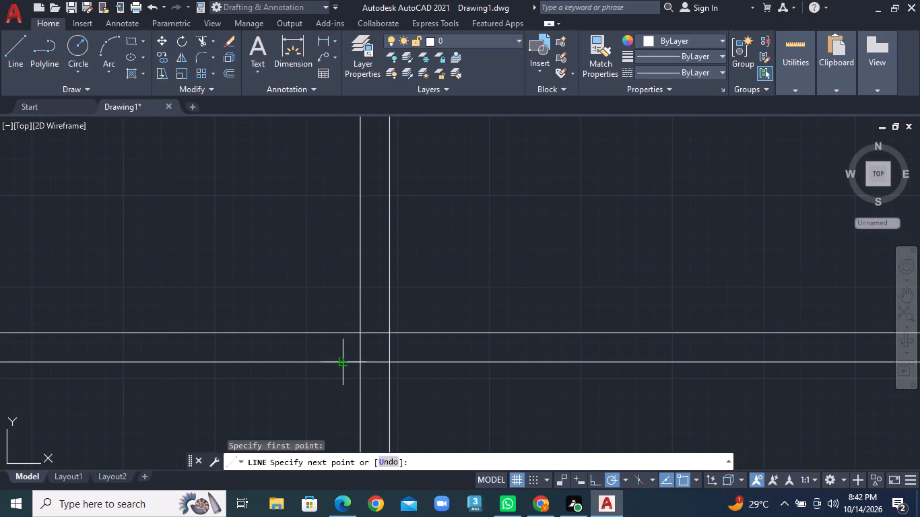
{"action": "left_click", "coordinate": [344, 322]}
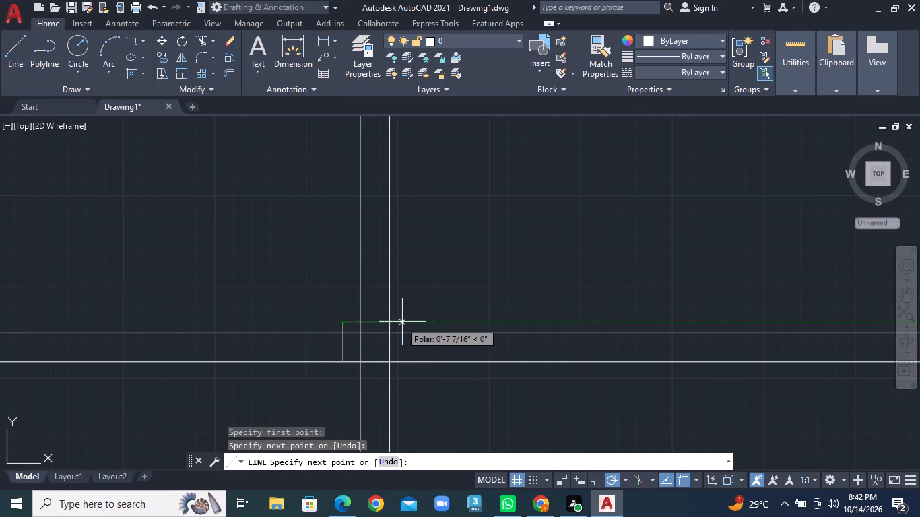
{"action": "left_click", "coordinate": [402, 322]}
{"action": "double_click", "coordinate": [404, 359]}
{"action": "right_click", "coordinate": [404, 359]}
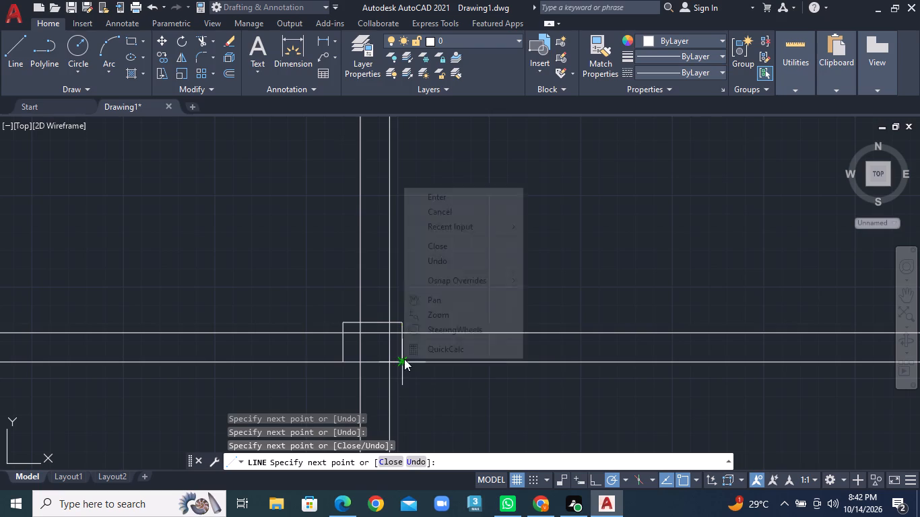
{"action": "left_click", "coordinate": [457, 197]}
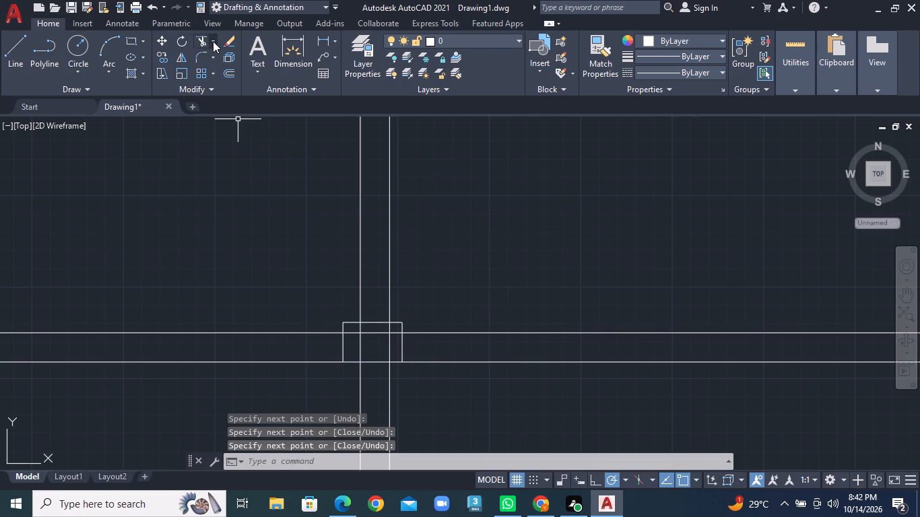
Trim the partition lines inside the column outline at the right vertical and upper horizontal partitions, keeping the lower partition line as its bottom edge.
{"action": "left_click", "coordinate": [213, 41]}
{"action": "left_click", "coordinate": [222, 55]}
{"action": "scroll", "coordinate": [400, 391], "scroll_direction": "up", "scroll_amount": 2}
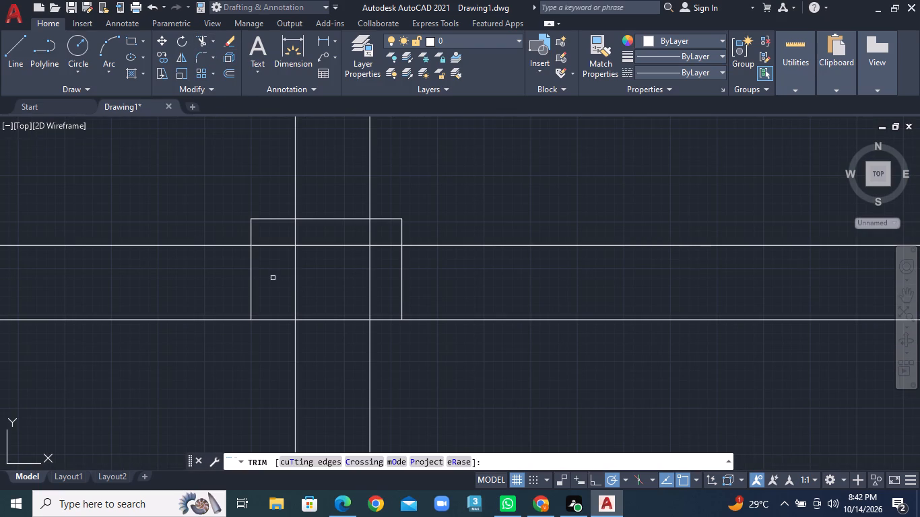
{"action": "left_click", "coordinate": [289, 277]}
{"action": "left_click", "coordinate": [378, 281]}
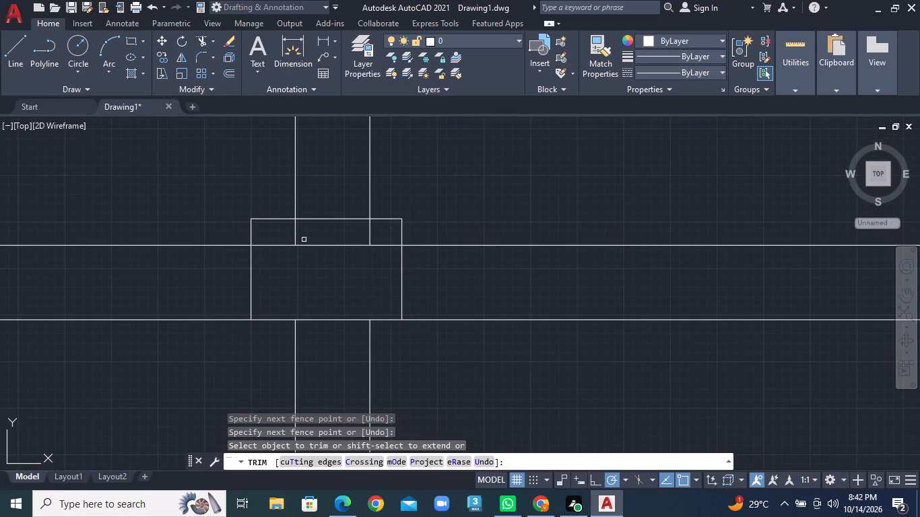
{"action": "double_click", "coordinate": [290, 237]}
{"action": "left_click", "coordinate": [389, 236]}
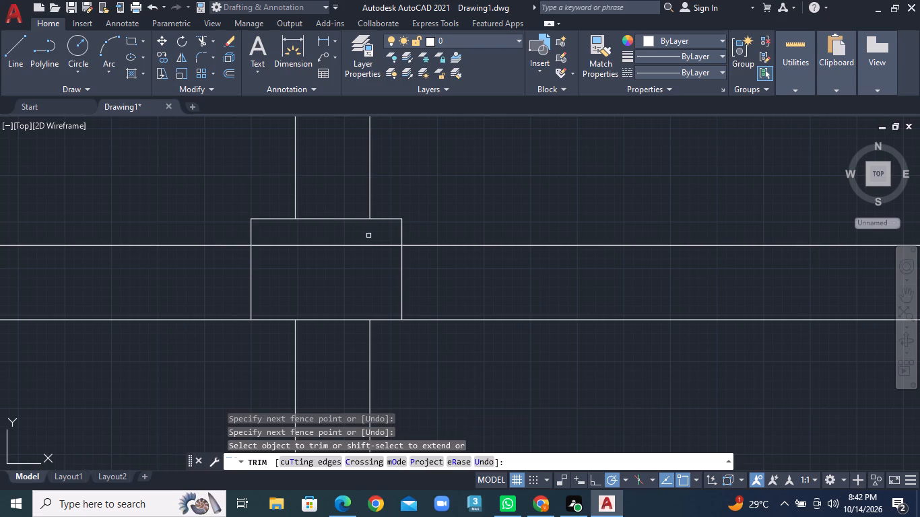
{"action": "left_click", "coordinate": [366, 236]}
{"action": "left_click", "coordinate": [353, 291]}
Draw the top, right and bottom edges of a column outline, about 11 11/16" wide, where the middle horizontal partition meets the left outer wall.
{"action": "scroll", "coordinate": [359, 294], "scroll_direction": "down", "scroll_amount": 7}
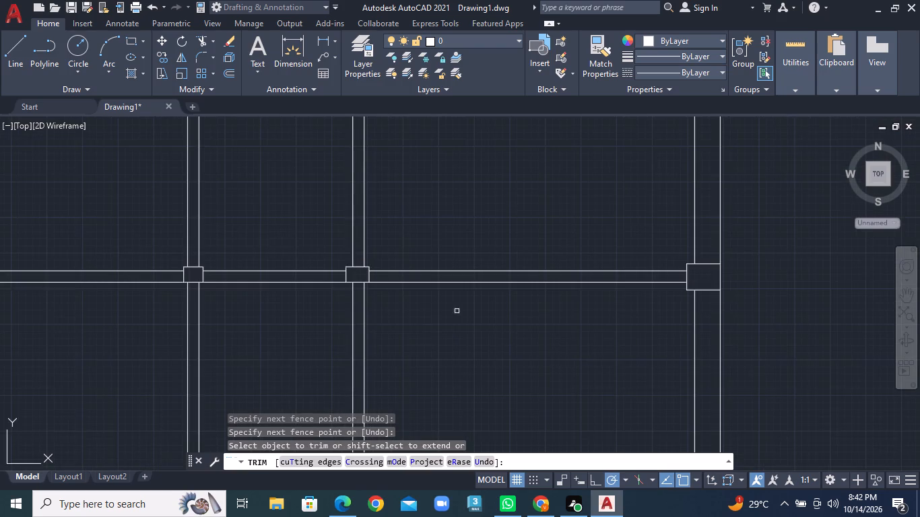
{"action": "scroll", "coordinate": [470, 312], "scroll_direction": "down", "scroll_amount": 2}
{"action": "middle_click_drag", "start_coordinate": [519, 363], "coordinate": [514, 226]}
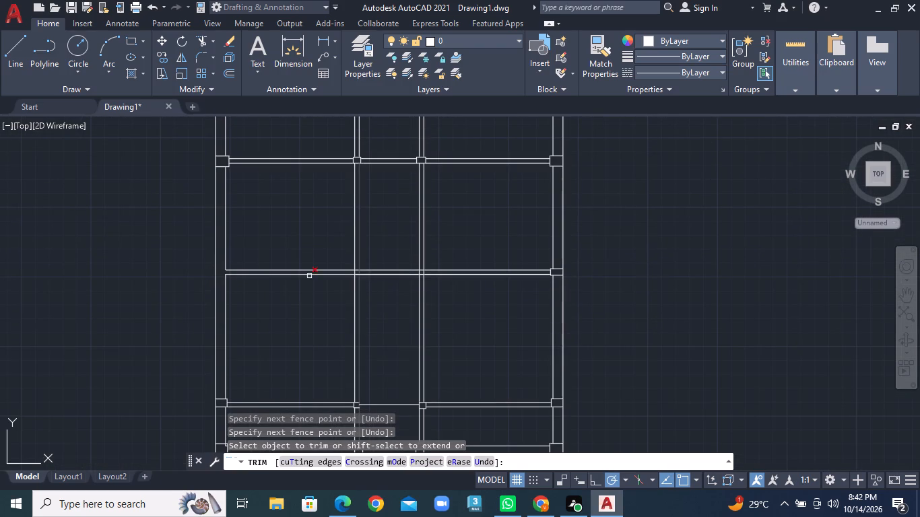
{"action": "scroll", "coordinate": [172, 269], "scroll_direction": "up", "scroll_amount": 2}
{"action": "scroll", "coordinate": [265, 268], "scroll_direction": "up", "scroll_amount": 1}
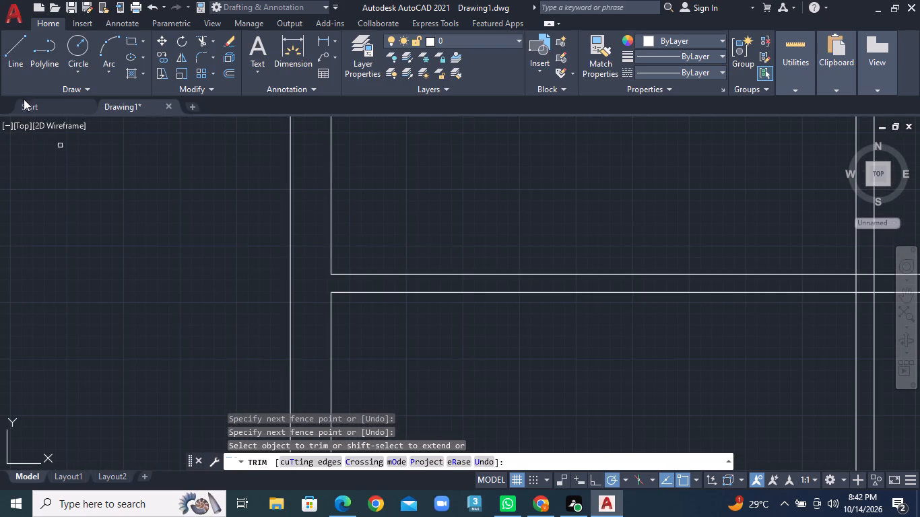
{"action": "left_click", "coordinate": [5, 61]}
{"action": "scroll", "coordinate": [267, 237], "scroll_direction": "up", "scroll_amount": 1}
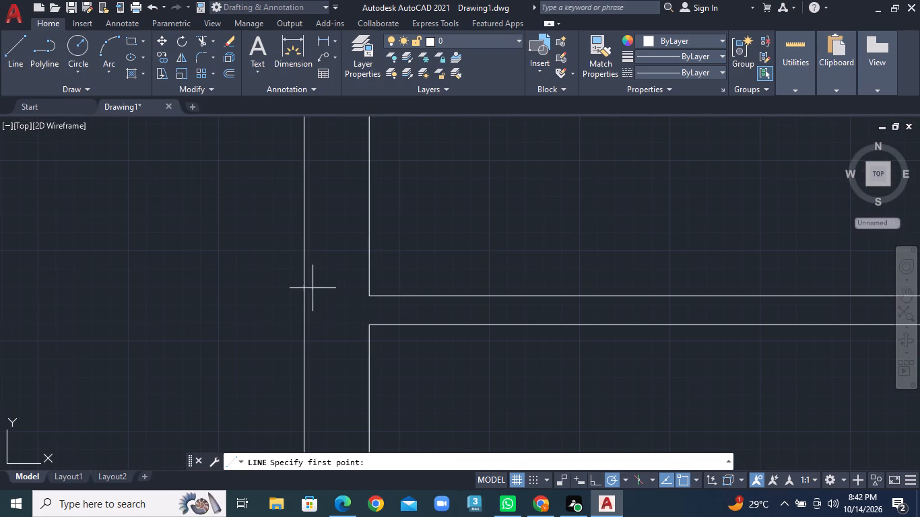
{"action": "left_click", "coordinate": [306, 287]}
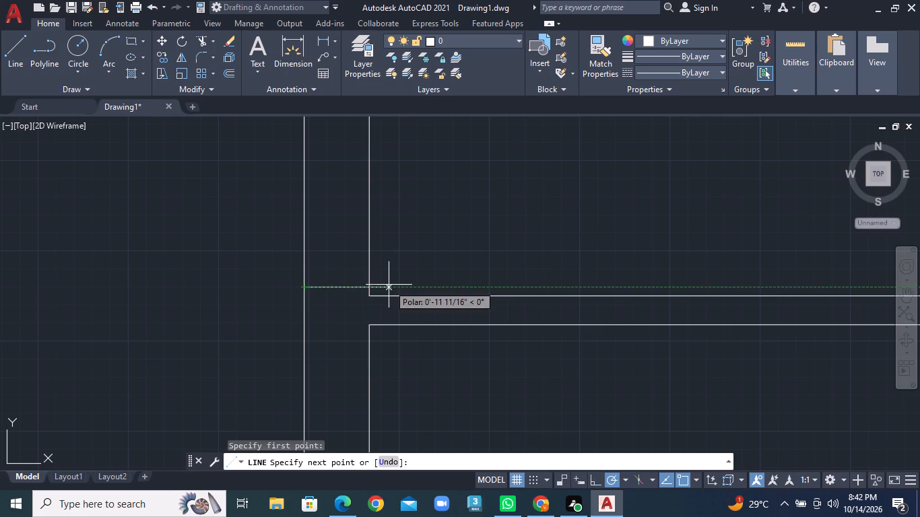
{"action": "left_click", "coordinate": [389, 285]}
{"action": "left_click", "coordinate": [395, 339]}
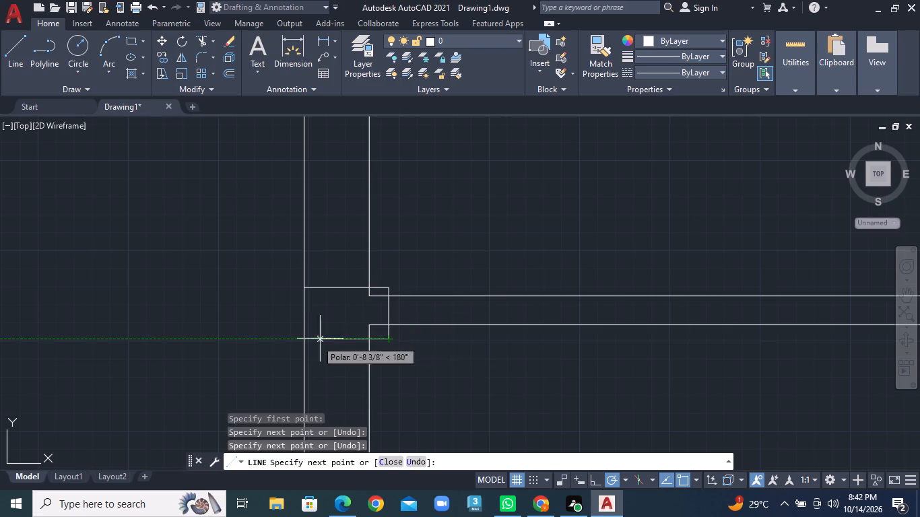
{"action": "left_click", "coordinate": [306, 341]}
{"action": "right_click", "coordinate": [306, 341]}
{"action": "left_click", "coordinate": [359, 175]}
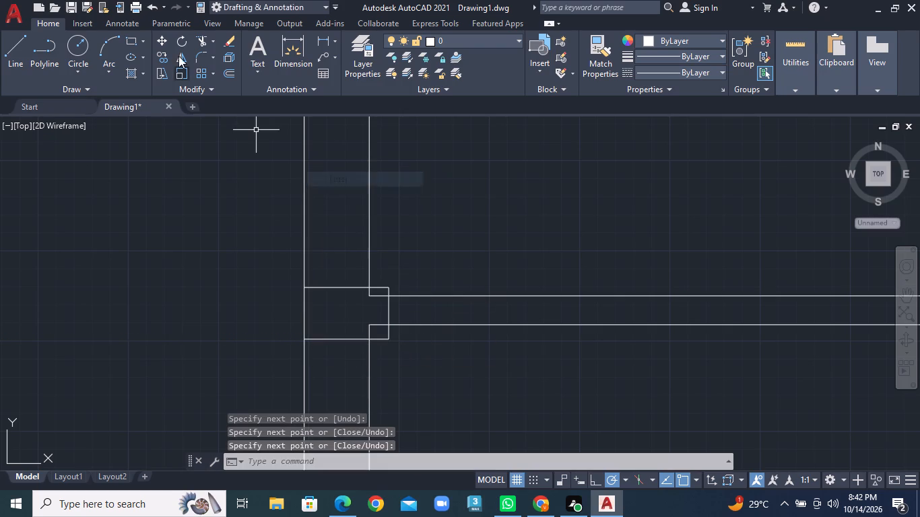
Trim the partition and inner wall line ends inside the column outline at the left outer wall and middle horizontal partition.
{"action": "left_click", "coordinate": [211, 42]}
{"action": "left_click", "coordinate": [216, 53]}
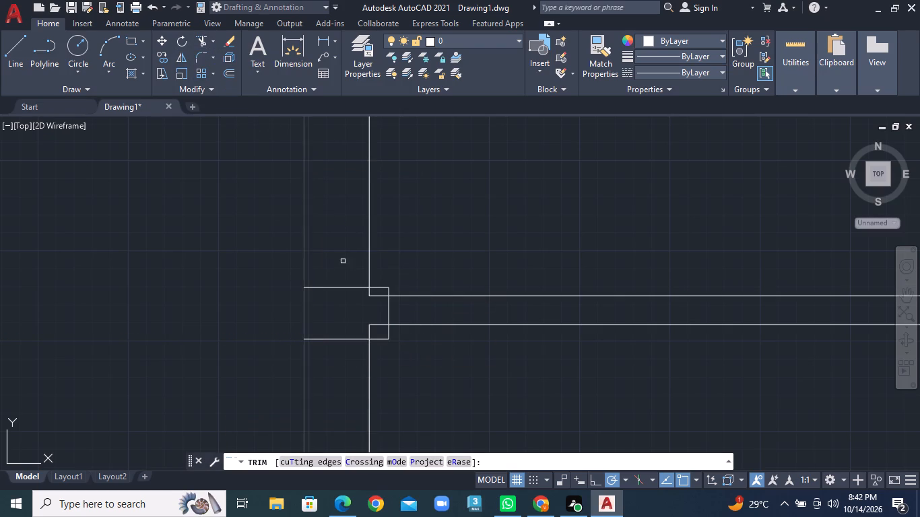
{"action": "scroll", "coordinate": [376, 308], "scroll_direction": "up", "scroll_amount": 5}
{"action": "left_click", "coordinate": [313, 224]}
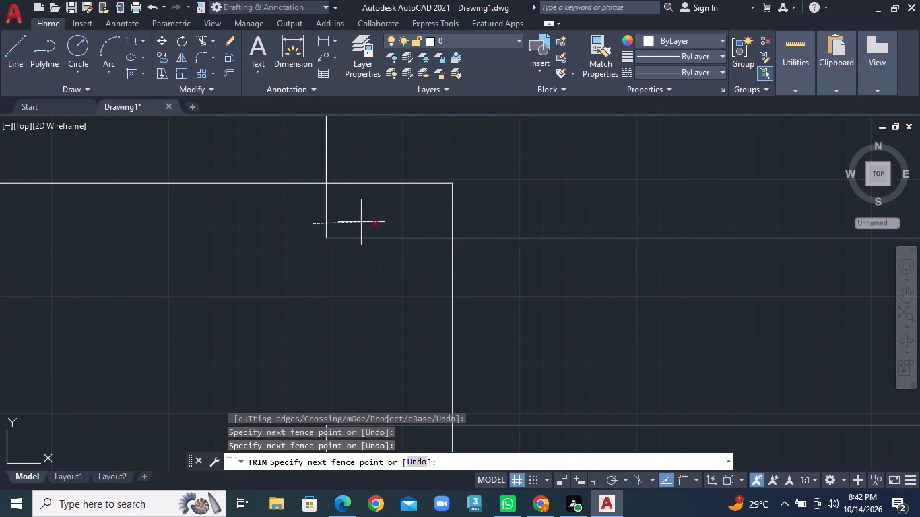
{"action": "left_click", "coordinate": [382, 250]}
{"action": "middle_click_drag", "start_coordinate": [393, 332], "coordinate": [382, 207]}
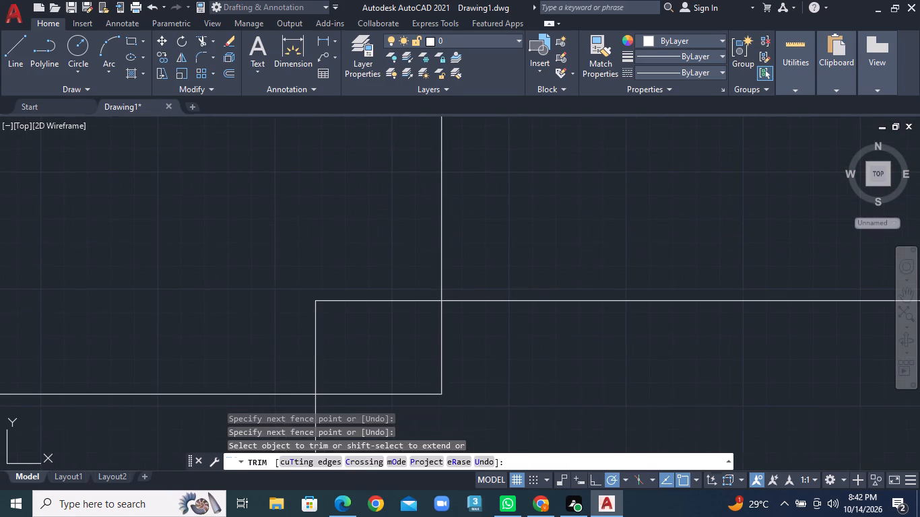
{"action": "left_click", "coordinate": [383, 300]}
{"action": "double_click", "coordinate": [275, 359]}
{"action": "left_click", "coordinate": [339, 339]}
Draw the left and bottom edges of a column outline where the left vertical and middle horizontal partitions cross, ending on the vertical partition's right line.
{"action": "scroll", "coordinate": [339, 339], "scroll_direction": "down", "scroll_amount": 7}
{"action": "scroll", "coordinate": [562, 313], "scroll_direction": "down", "scroll_amount": 2}
{"action": "middle_click_drag", "start_coordinate": [631, 310], "coordinate": [407, 319]}
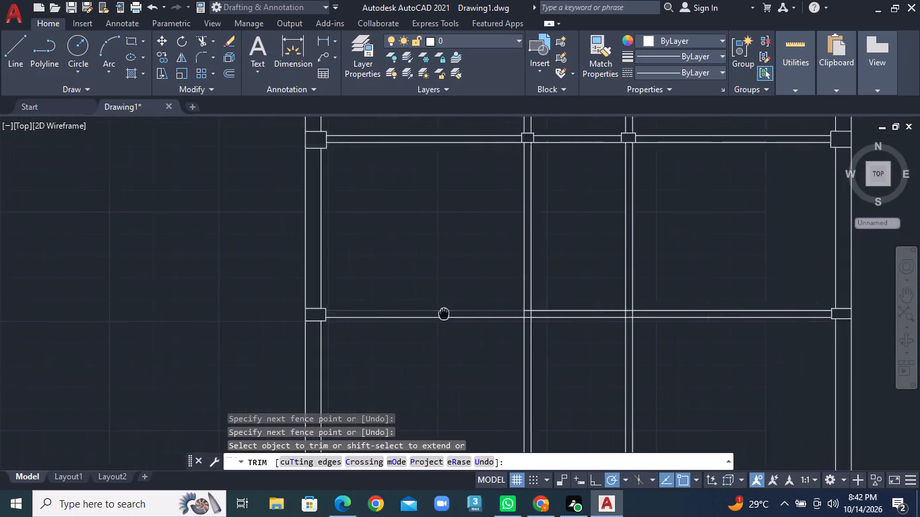
{"action": "middle_click_drag", "start_coordinate": [407, 319], "coordinate": [280, 326]}
{"action": "scroll", "coordinate": [354, 324], "scroll_direction": "up", "scroll_amount": 1}
{"action": "left_click", "coordinate": [15, 57]}
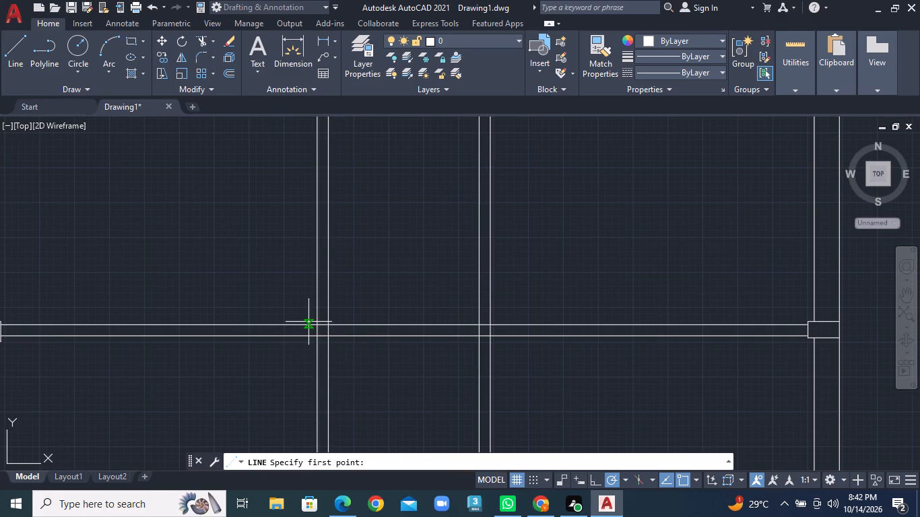
{"action": "scroll", "coordinate": [308, 322], "scroll_direction": "up", "scroll_amount": 1}
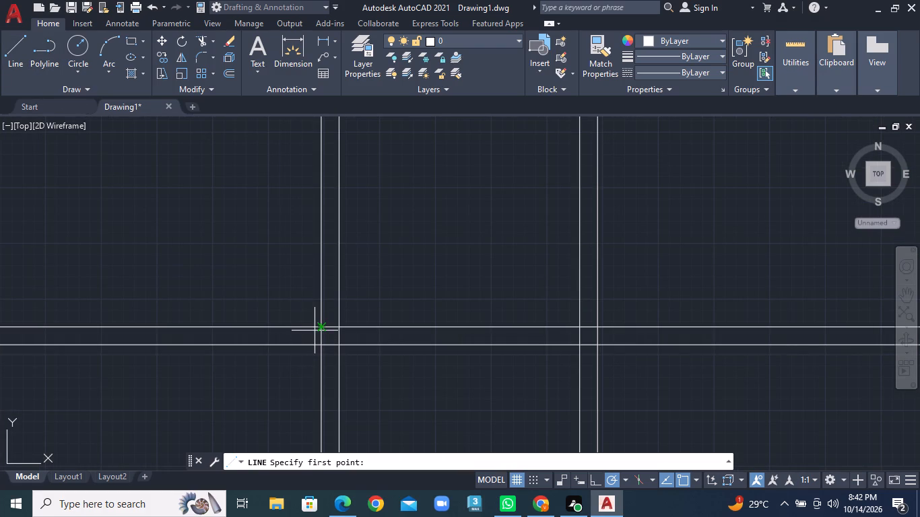
{"action": "scroll", "coordinate": [319, 332], "scroll_direction": "up", "scroll_amount": 2}
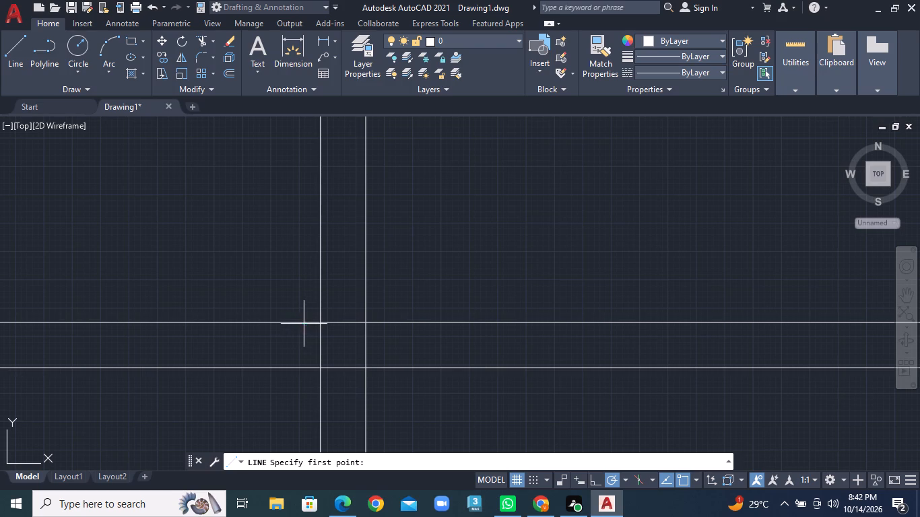
{"action": "left_click", "coordinate": [309, 324]}
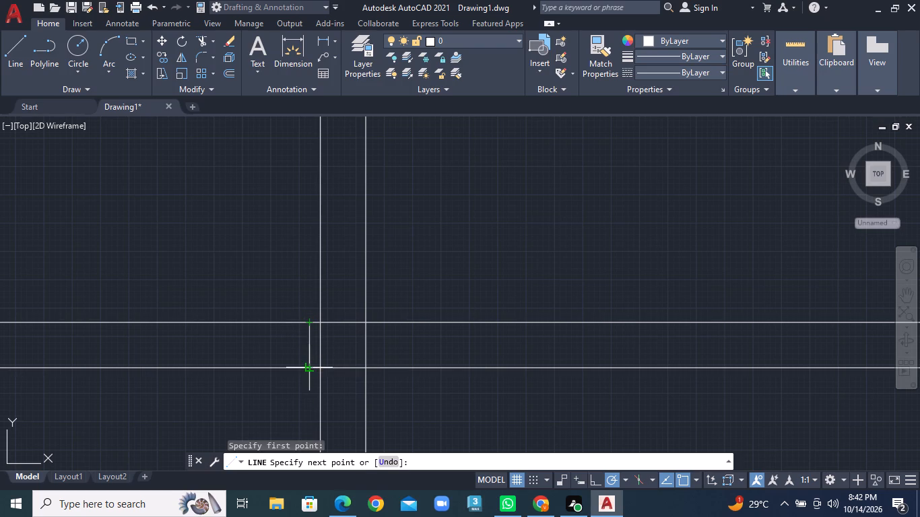
{"action": "left_click", "coordinate": [310, 379]}
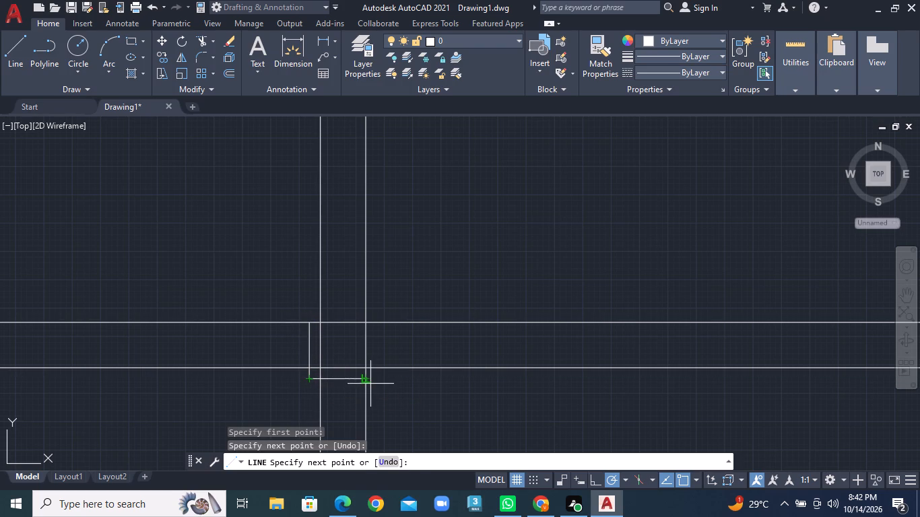
{"action": "left_click", "coordinate": [370, 384]}
{"action": "right_click", "coordinate": [370, 384]}
{"action": "left_click", "coordinate": [409, 219]}
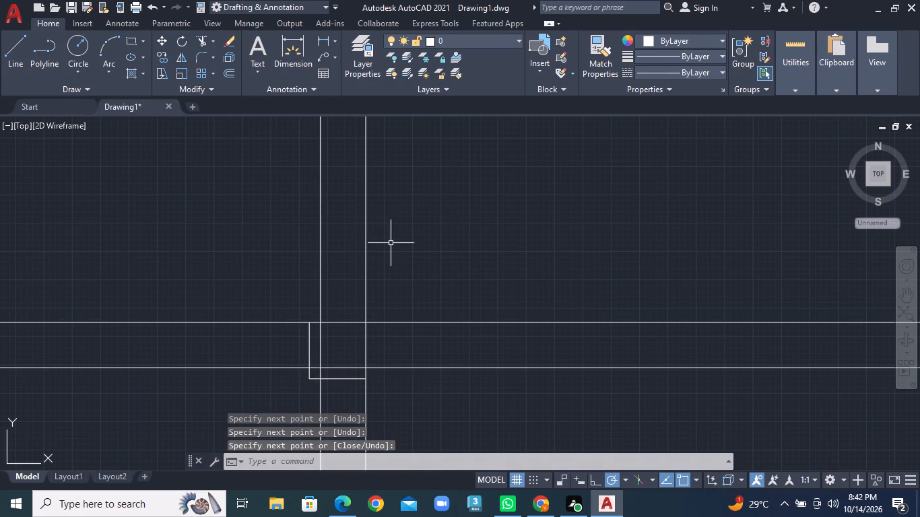
Trim the partition lines inside the column outline at the left vertical and middle horizontal partitions, keeping its top and right edges.
{"action": "left_click", "coordinate": [213, 42]}
{"action": "left_click", "coordinate": [219, 56]}
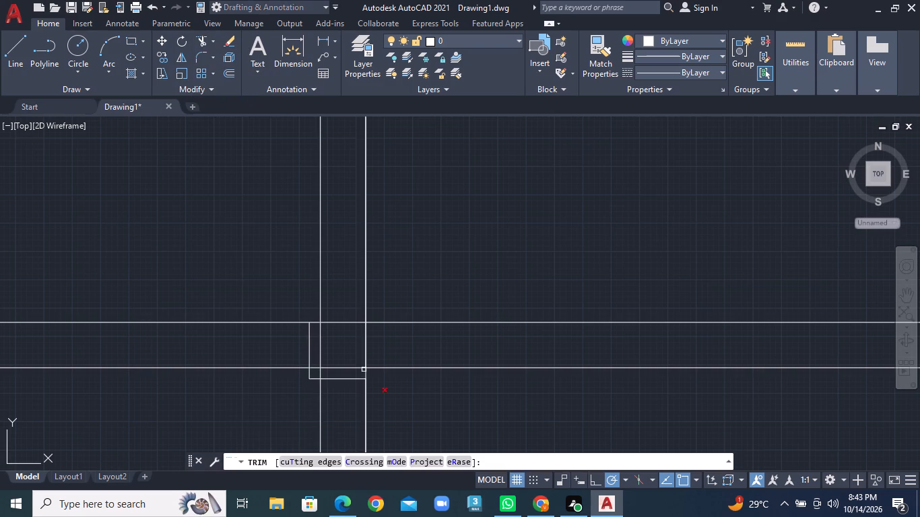
{"action": "scroll", "coordinate": [382, 399], "scroll_direction": "up", "scroll_amount": 3}
{"action": "left_click", "coordinate": [210, 273]}
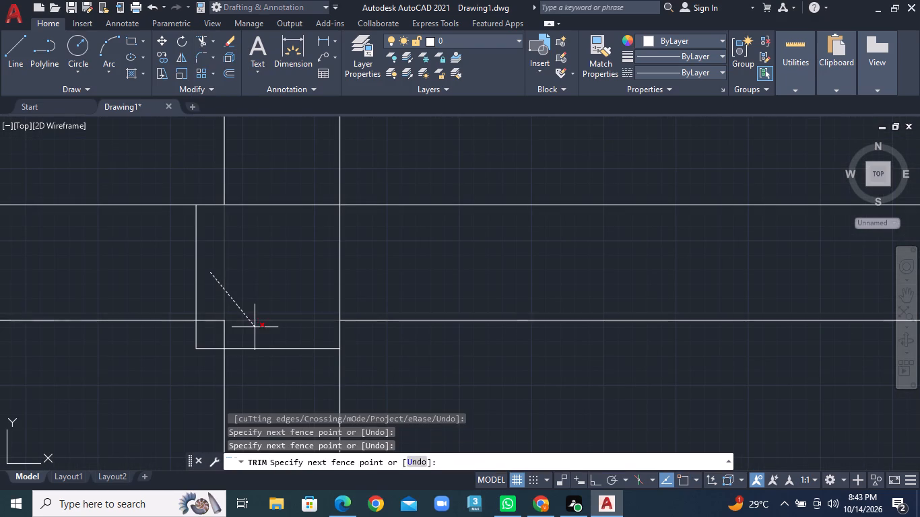
{"action": "left_click", "coordinate": [269, 323]}
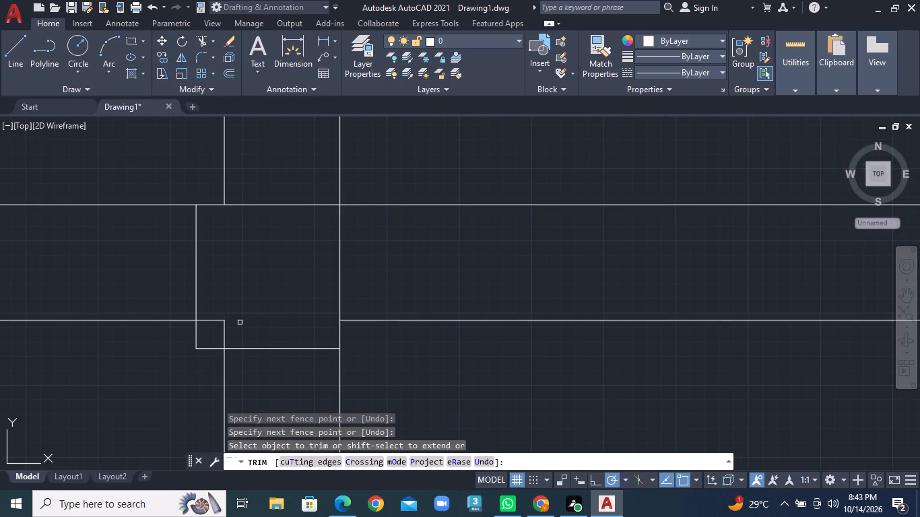
{"action": "left_click", "coordinate": [226, 322]}
{"action": "left_click", "coordinate": [220, 322]}
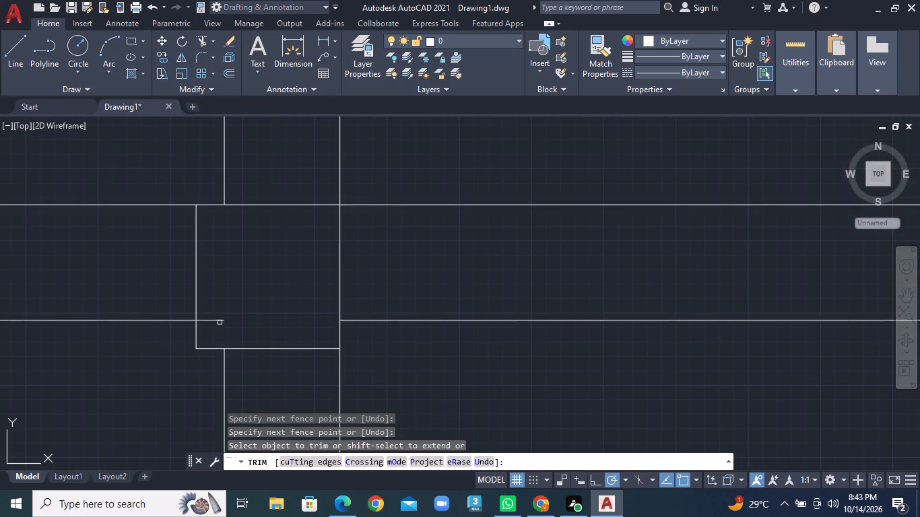
{"action": "left_click", "coordinate": [219, 320]}
{"action": "scroll", "coordinate": [294, 319], "scroll_direction": "down", "scroll_amount": 5}
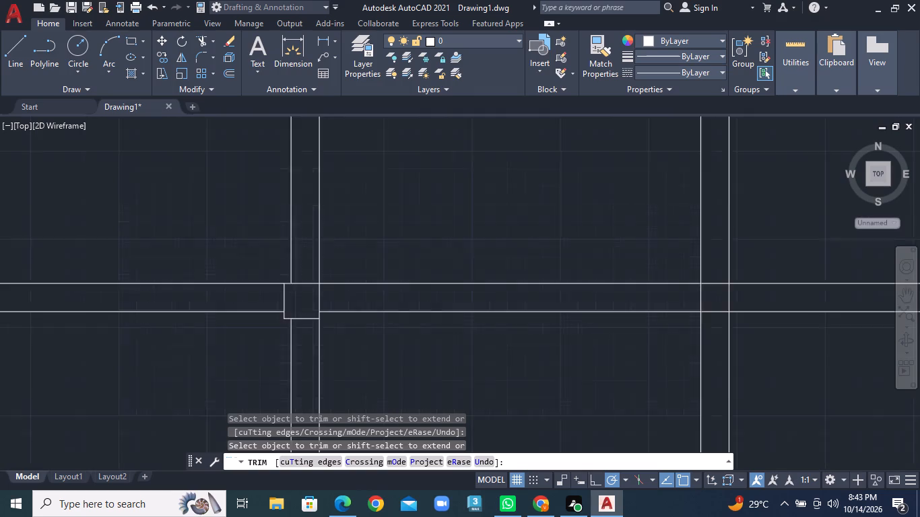
{"action": "middle_click_drag", "start_coordinate": [394, 283], "coordinate": [266, 298]}
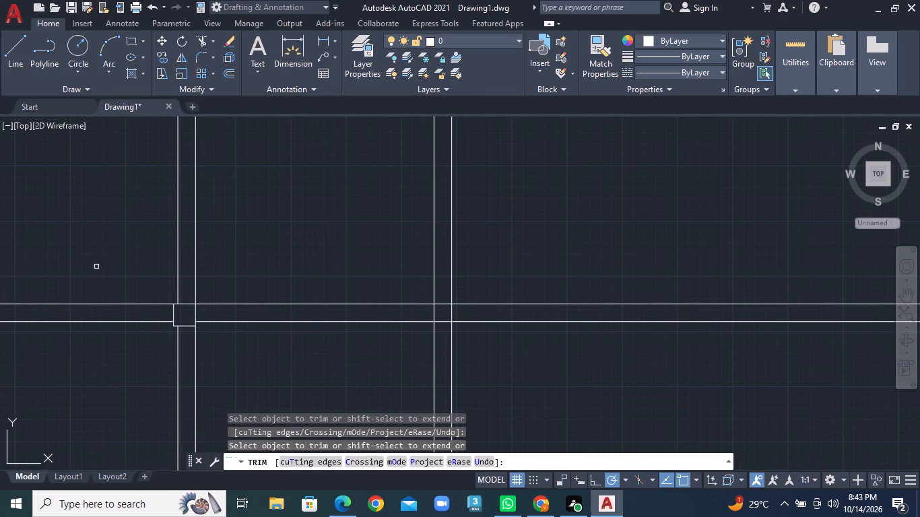
Draw the right and bottom edges of a column outline where the right vertical and middle horizontal partitions cross, ending on the vertical partition's left line.
{"action": "left_click", "coordinate": [6, 65]}
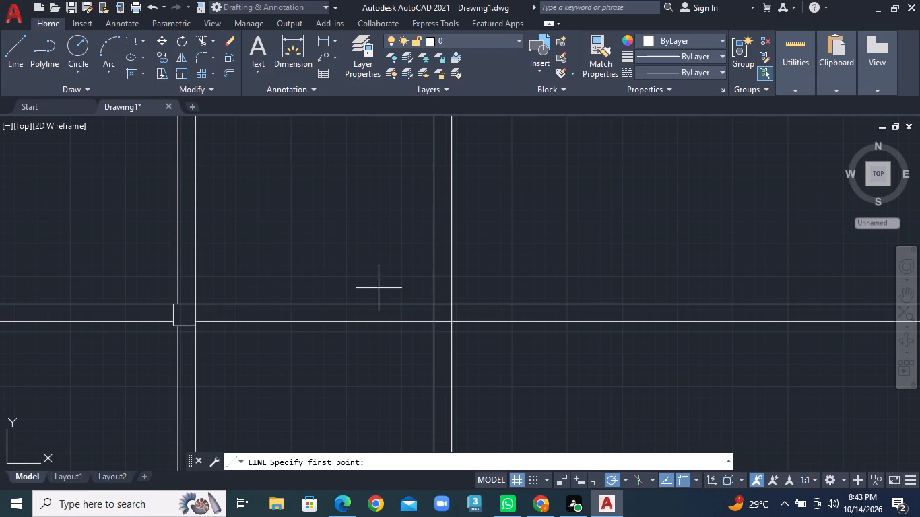
{"action": "scroll", "coordinate": [409, 302], "scroll_direction": "up", "scroll_amount": 1}
{"action": "middle_click_drag", "start_coordinate": [465, 333], "coordinate": [373, 320]}
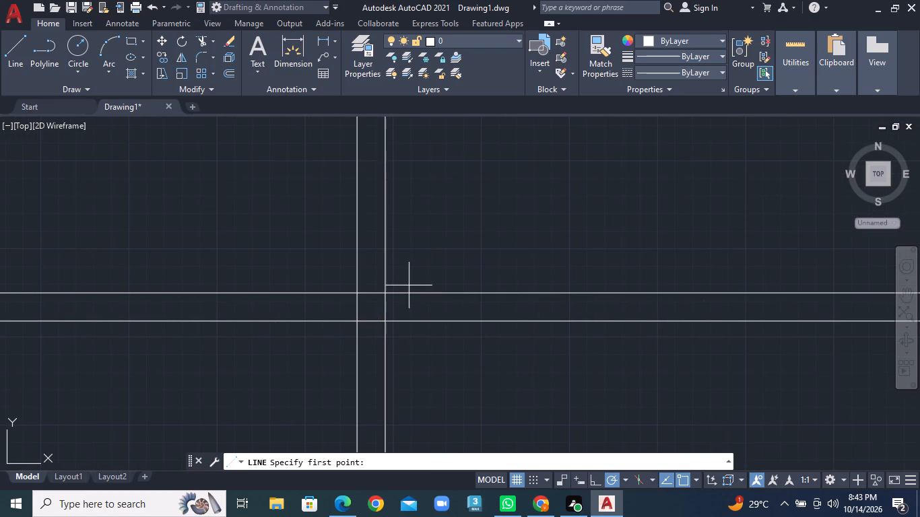
{"action": "left_click", "coordinate": [395, 291]}
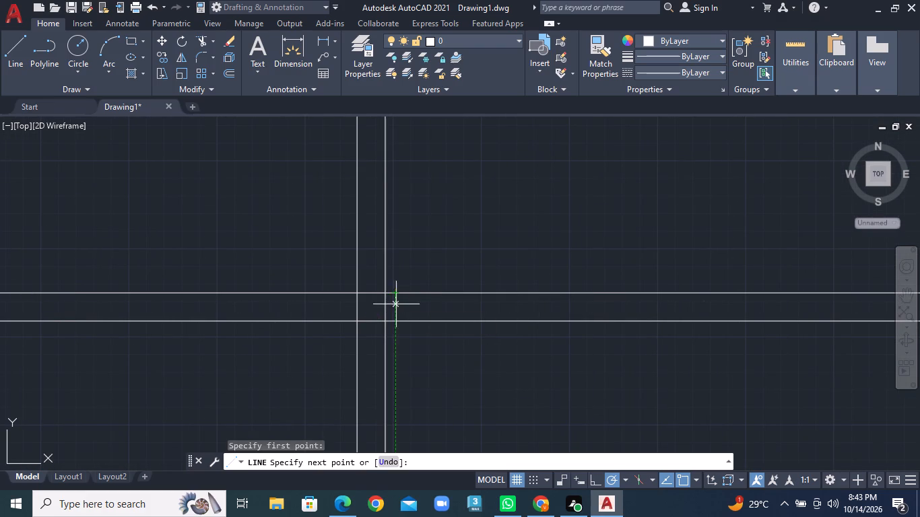
{"action": "left_click", "coordinate": [394, 337]}
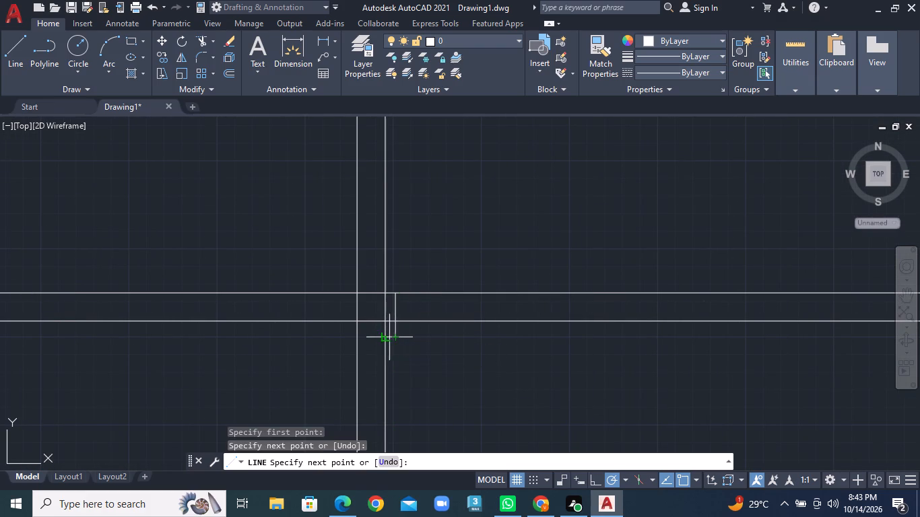
{"action": "left_click", "coordinate": [359, 337]}
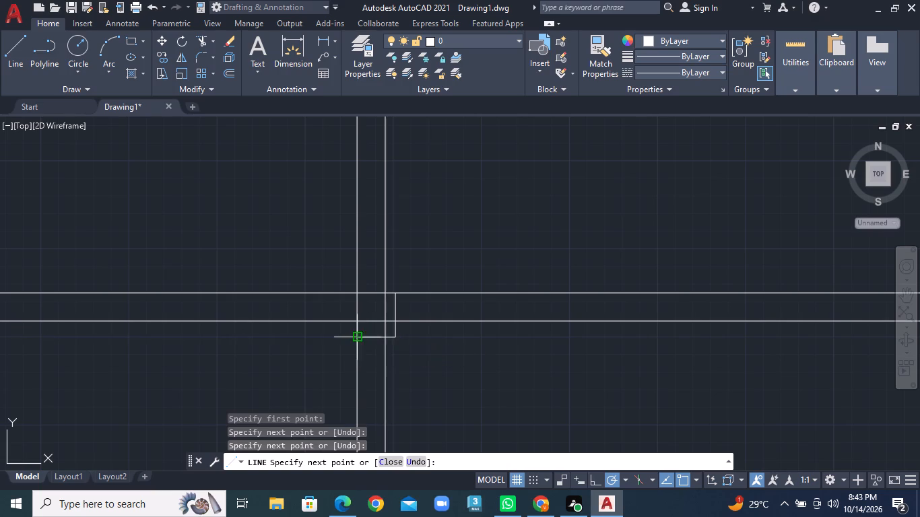
{"action": "scroll", "coordinate": [359, 337], "scroll_direction": "up", "scroll_amount": 1}
{"action": "right_click", "coordinate": [359, 337]}
{"action": "left_click", "coordinate": [402, 178]}
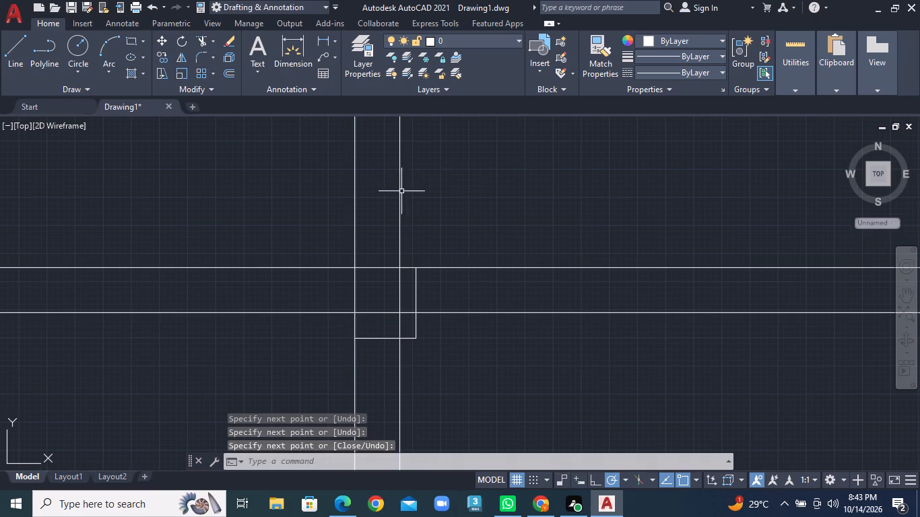
Trim the partition lines inside the column outline at the right vertical and middle horizontal partitions, keeping its top and left edges.
{"action": "left_click", "coordinate": [212, 39]}
{"action": "left_click", "coordinate": [216, 55]}
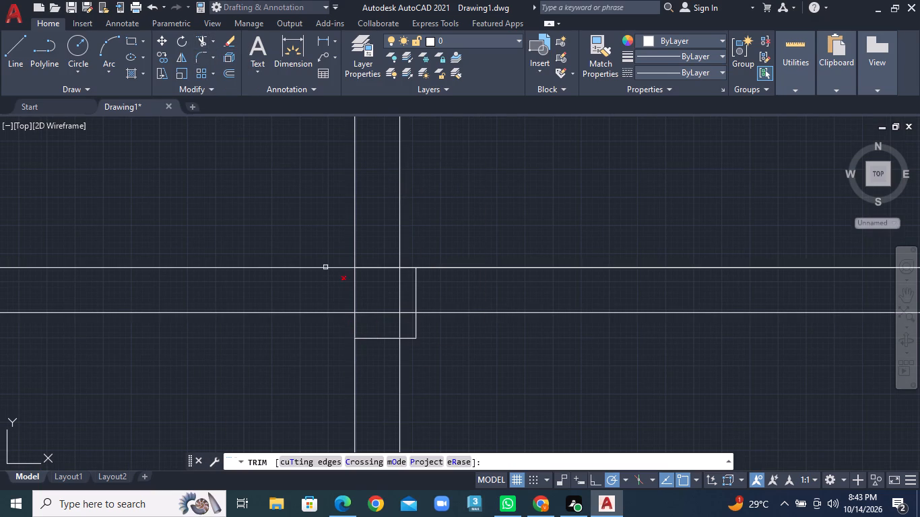
{"action": "left_click", "coordinate": [379, 312]}
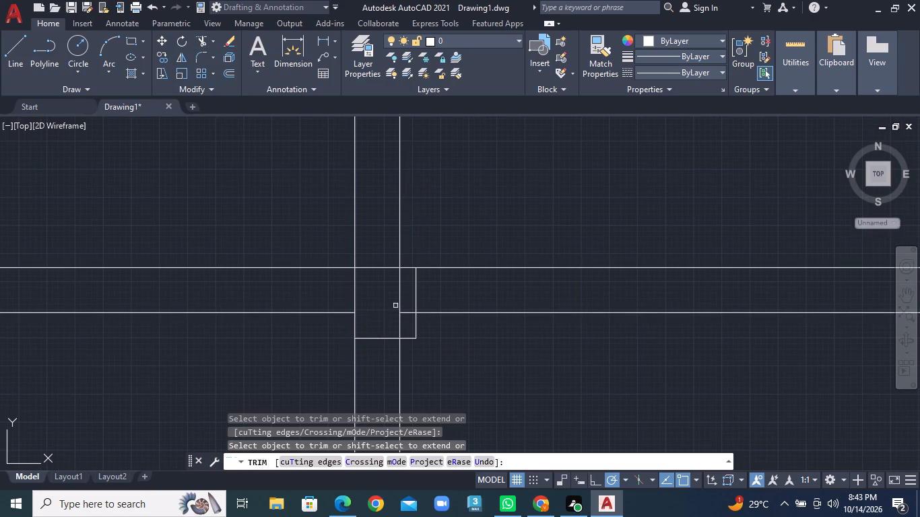
{"action": "triple_click", "coordinate": [401, 302]}
{"action": "left_click", "coordinate": [401, 315]}
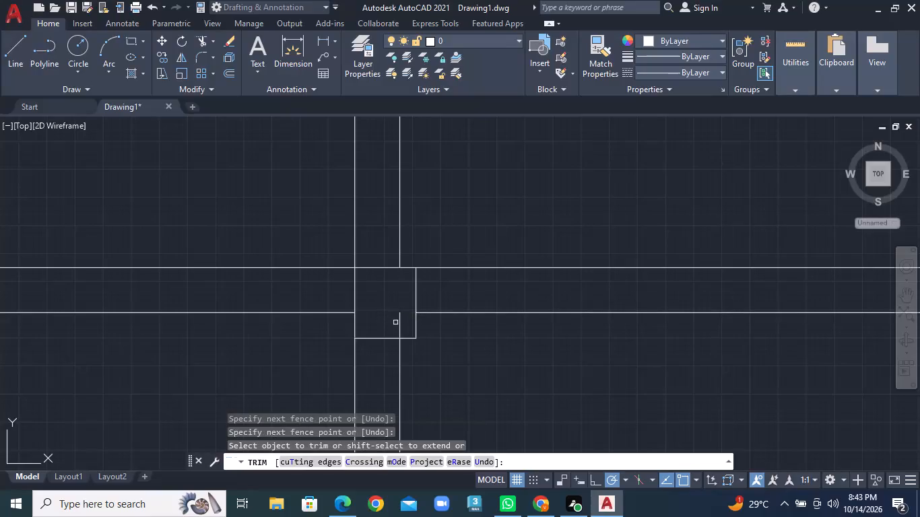
{"action": "left_click", "coordinate": [401, 322]}
Trim the inner wall line ends inside the column outline at the bottom-left corner of the outer walls.
{"action": "scroll", "coordinate": [403, 314], "scroll_direction": "down", "scroll_amount": 6}
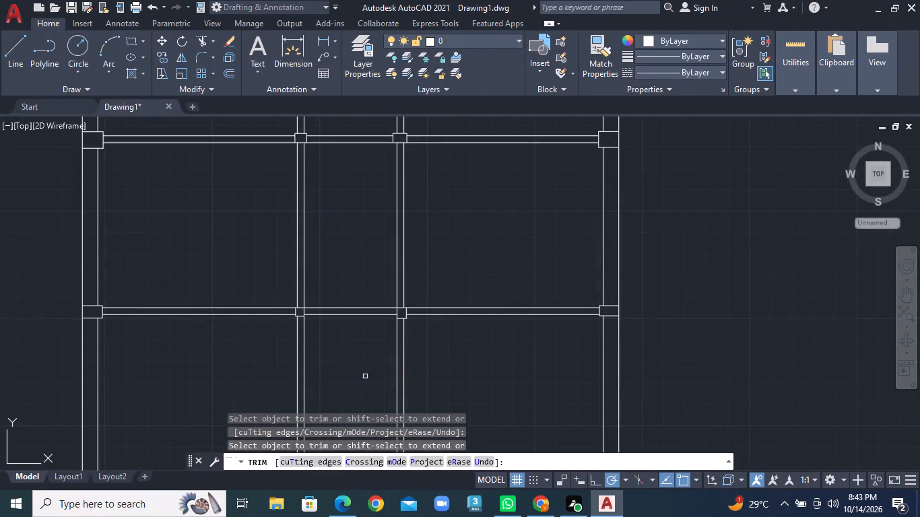
{"action": "middle_click_drag", "start_coordinate": [382, 354], "coordinate": [402, 207]}
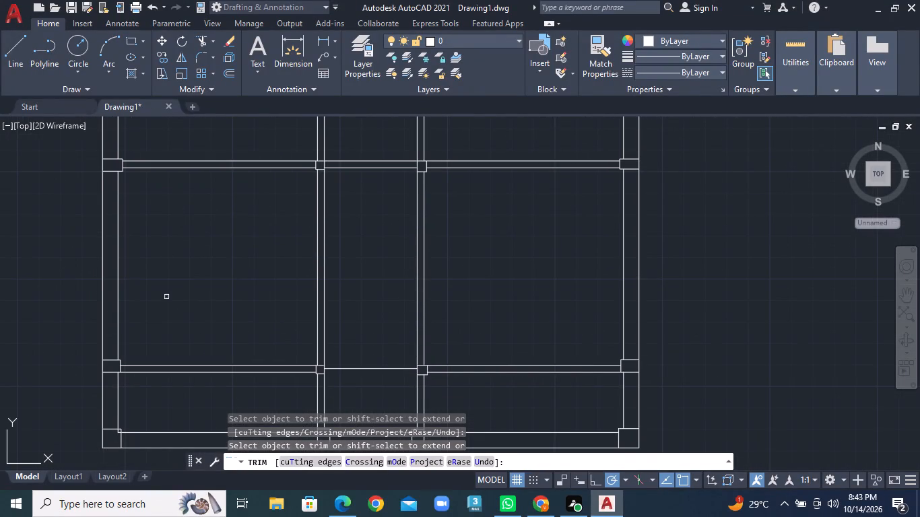
{"action": "scroll", "coordinate": [102, 419], "scroll_direction": "up", "scroll_amount": 1}
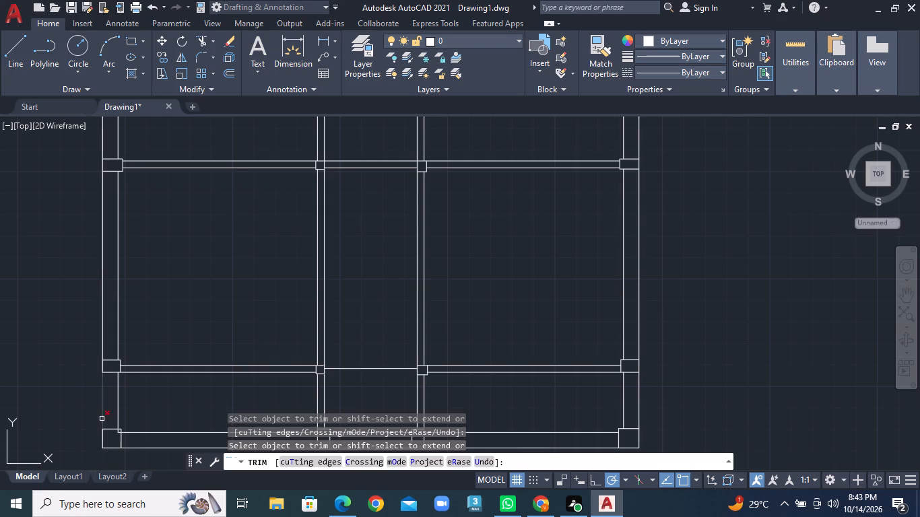
{"action": "scroll", "coordinate": [102, 419], "scroll_direction": "up", "scroll_amount": 1}
{"action": "middle_click_drag", "start_coordinate": [121, 428], "coordinate": [115, 326]}
{"action": "scroll", "coordinate": [125, 341], "scroll_direction": "up", "scroll_amount": 4}
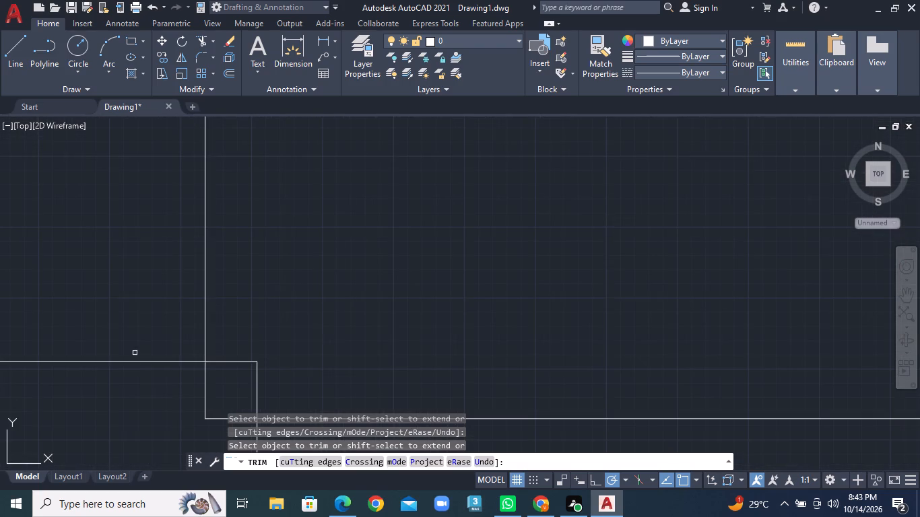
{"action": "middle_click_drag", "start_coordinate": [187, 382], "coordinate": [93, 284]}
{"action": "left_click", "coordinate": [100, 289]}
{"action": "left_click", "coordinate": [129, 291]}
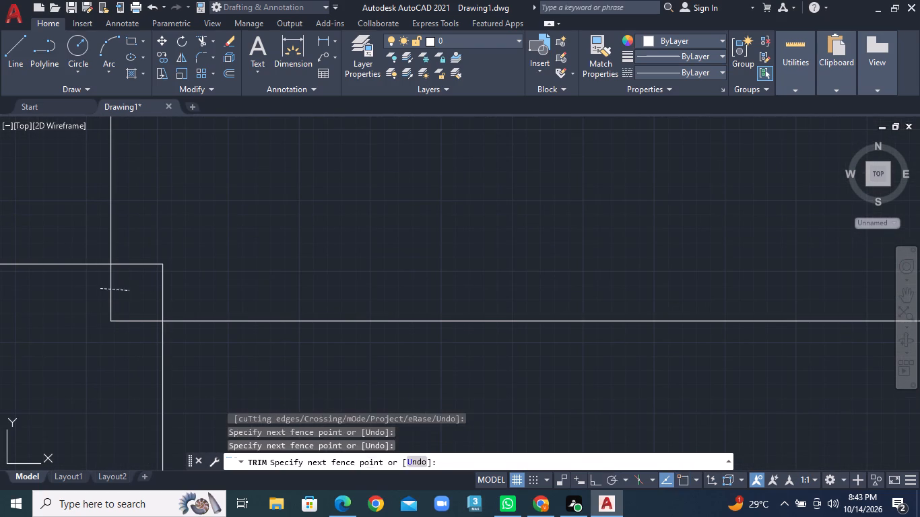
{"action": "left_click", "coordinate": [130, 295]}
{"action": "left_click", "coordinate": [130, 339]}
Trim away the bottom edge of the column outline where the left vertical and middle horizontal partitions cross.
{"action": "scroll", "coordinate": [131, 339], "scroll_direction": "down", "scroll_amount": 6}
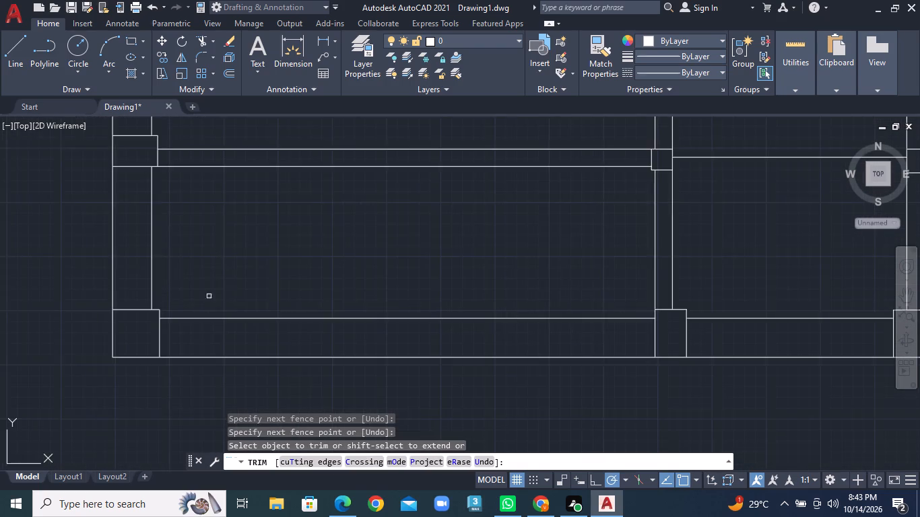
{"action": "scroll", "coordinate": [233, 288], "scroll_direction": "down", "scroll_amount": 2}
{"action": "middle_click_drag", "start_coordinate": [371, 233], "coordinate": [371, 236]}
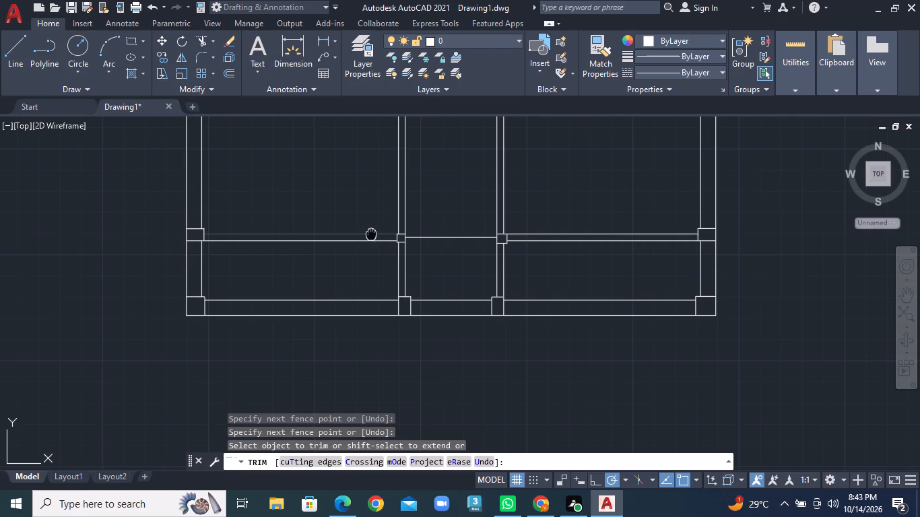
{"action": "middle_click_drag", "start_coordinate": [371, 236], "coordinate": [379, 366]}
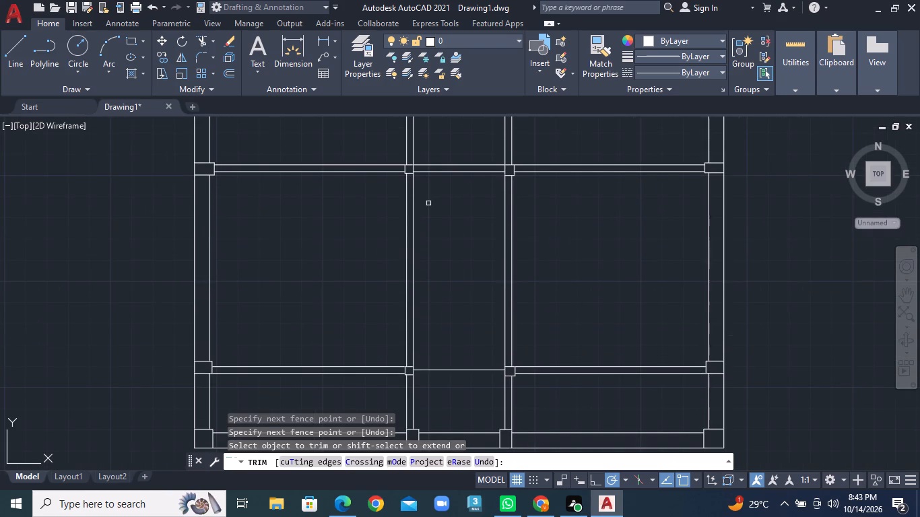
{"action": "middle_click_drag", "start_coordinate": [428, 203], "coordinate": [407, 316]}
{"action": "scroll", "coordinate": [407, 286], "scroll_direction": "up", "scroll_amount": 2}
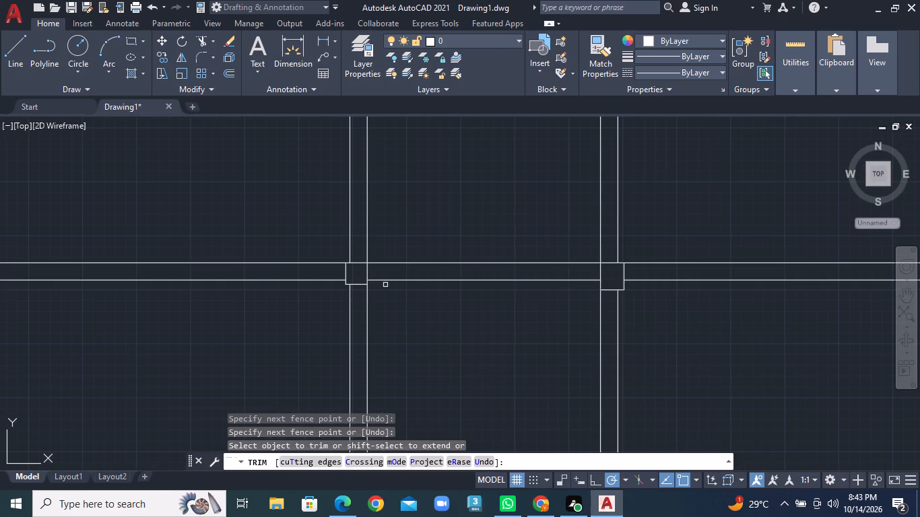
{"action": "scroll", "coordinate": [385, 285], "scroll_direction": "up", "scroll_amount": 1}
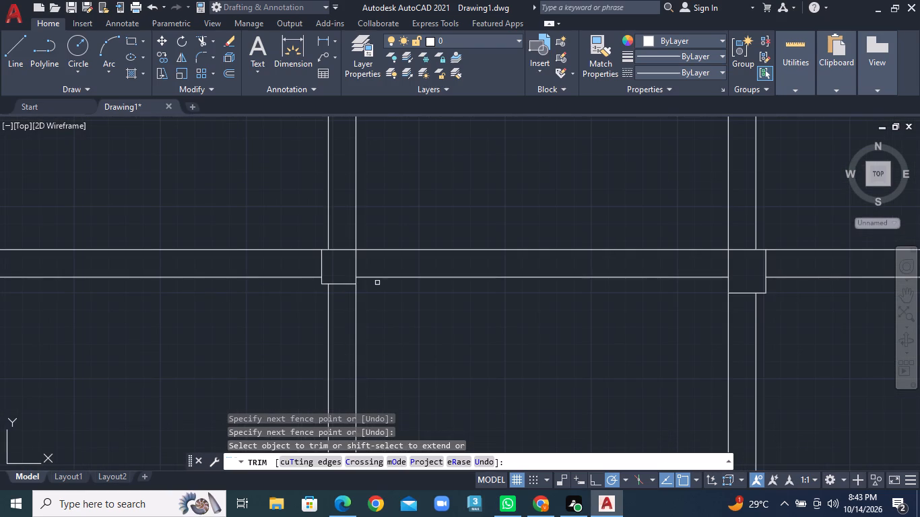
{"action": "scroll", "coordinate": [377, 283], "scroll_direction": "up", "scroll_amount": 1}
{"action": "left_click", "coordinate": [323, 286]}
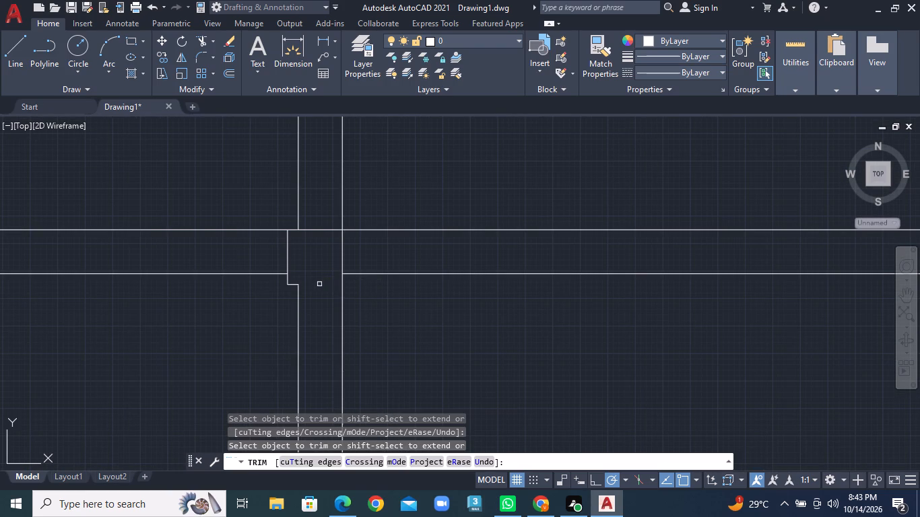
{"action": "left_click", "coordinate": [292, 285]}
Redraw that column outline's bottom edge slightly lower, starting on the vertical partition's right line, and join it up to the left edge.
{"action": "left_click", "coordinate": [7, 51]}
{"action": "scroll", "coordinate": [316, 268], "scroll_direction": "up", "scroll_amount": 1}
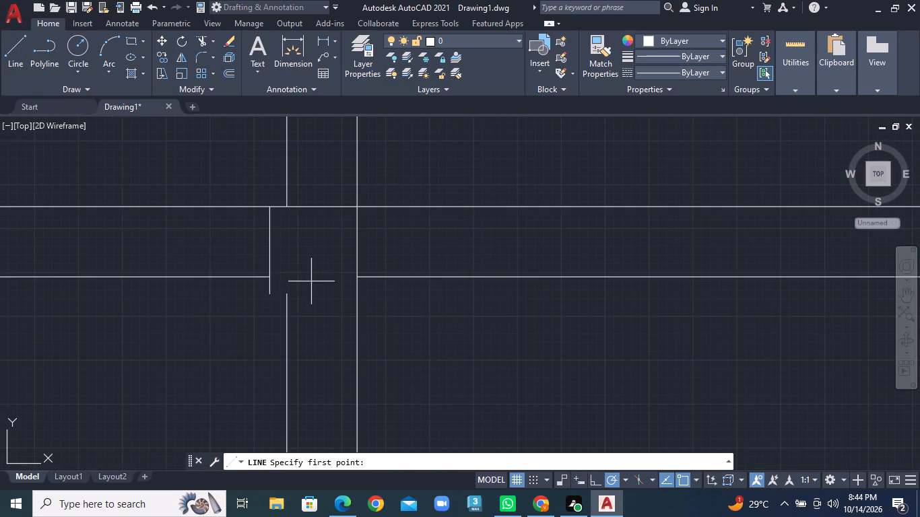
{"action": "left_click", "coordinate": [356, 301]}
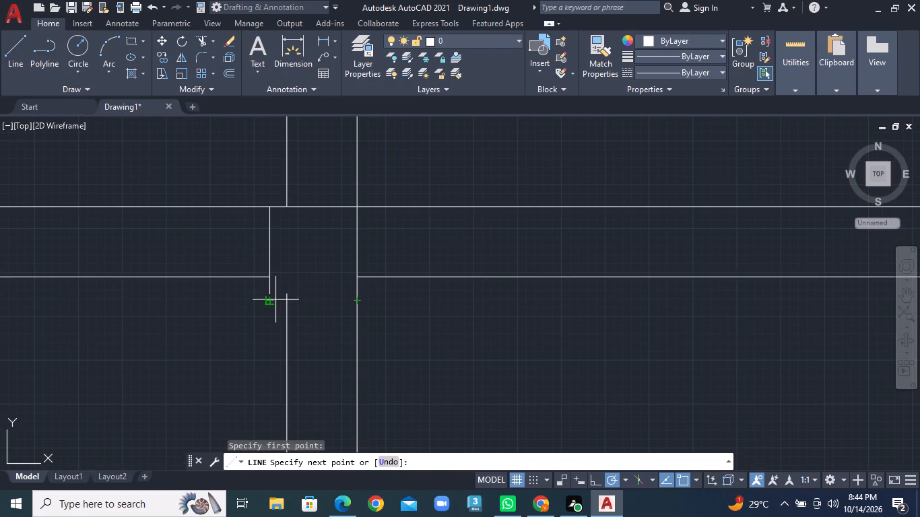
{"action": "left_click", "coordinate": [273, 300]}
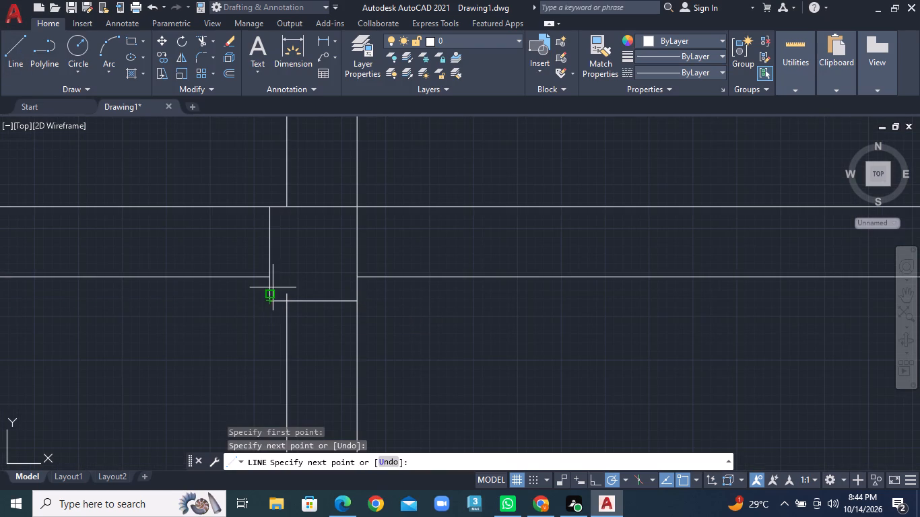
{"action": "left_click", "coordinate": [271, 291]}
{"action": "right_click", "coordinate": [271, 291]}
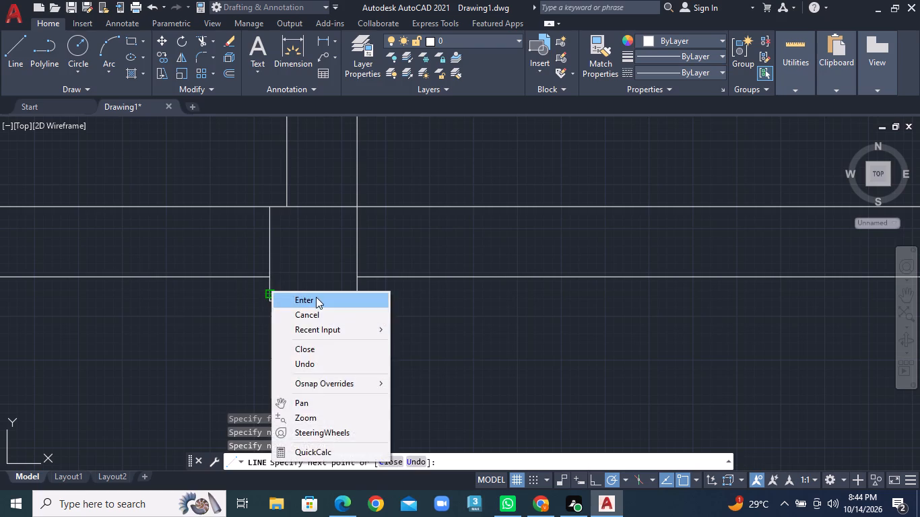
{"action": "left_click", "coordinate": [316, 297]}
Trim the stub of the vertical partition's left line that projects above the redrawn bottom edge of the column outline.
{"action": "left_click", "coordinate": [210, 42]}
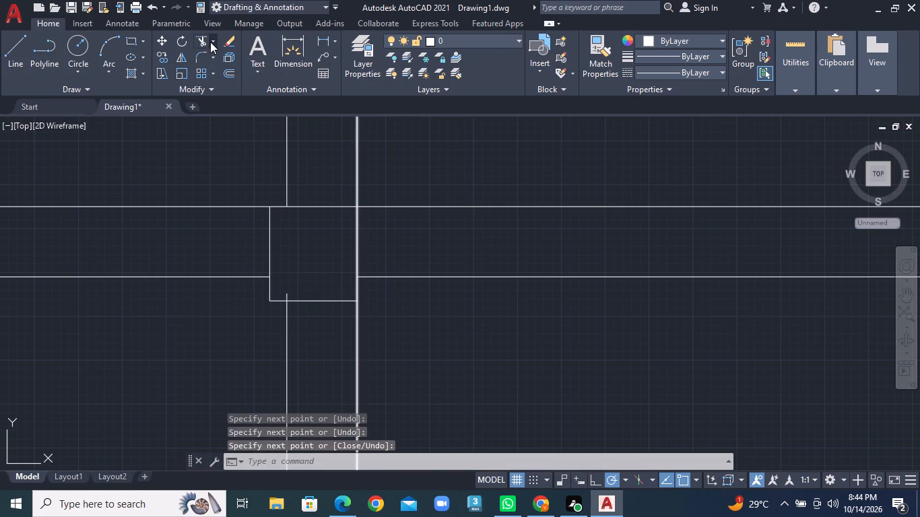
{"action": "left_click", "coordinate": [218, 55]}
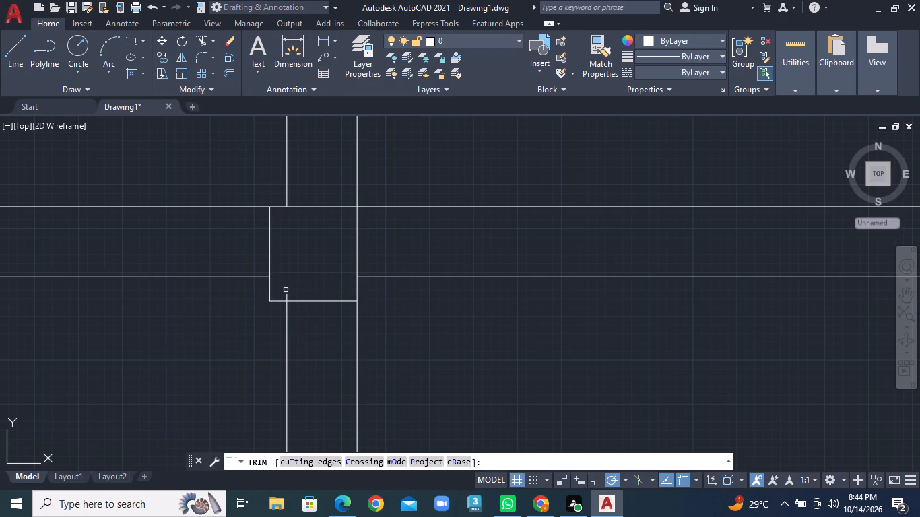
{"action": "left_click", "coordinate": [286, 295]}
Start a pattern hatch and fill the column at the top-left corner of the outer walls.
{"action": "scroll", "coordinate": [336, 261], "scroll_direction": "down", "scroll_amount": 6}
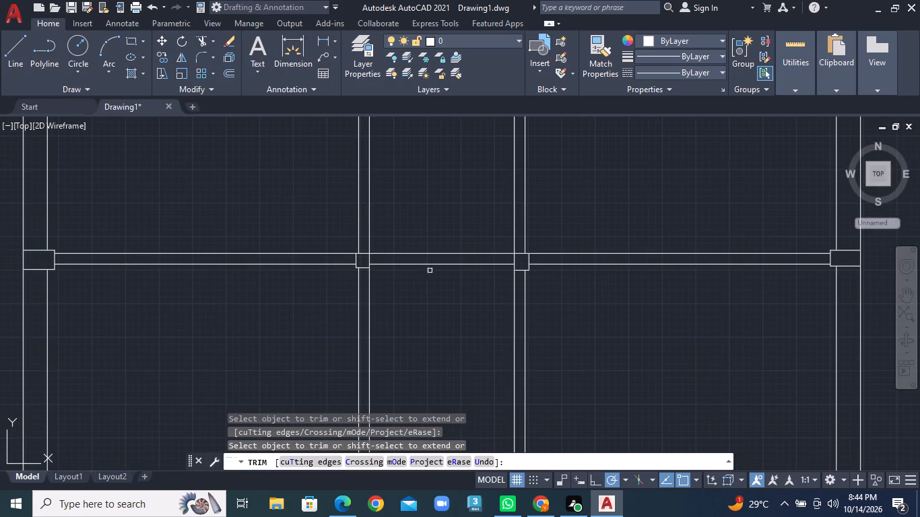
{"action": "scroll", "coordinate": [498, 241], "scroll_direction": "down", "scroll_amount": 1}
{"action": "middle_click_drag", "start_coordinate": [509, 201], "coordinate": [475, 409]}
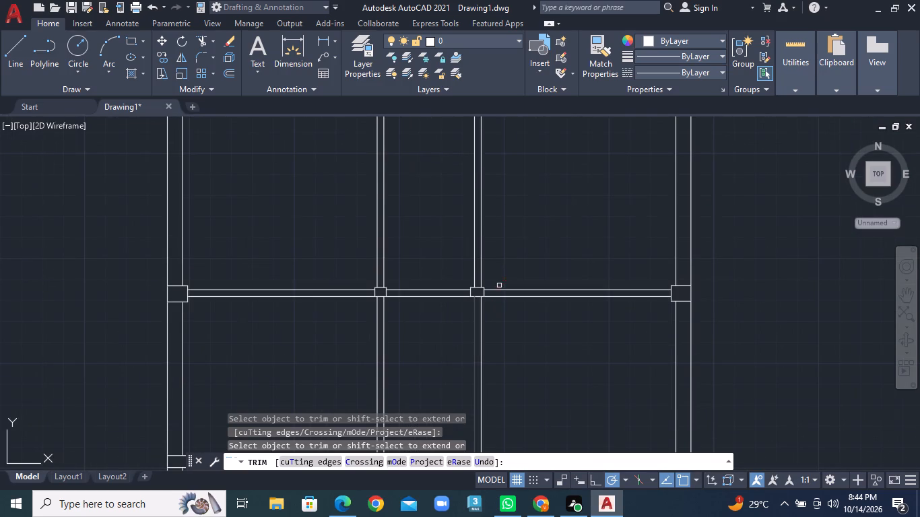
{"action": "middle_click_drag", "start_coordinate": [511, 252], "coordinate": [493, 407]}
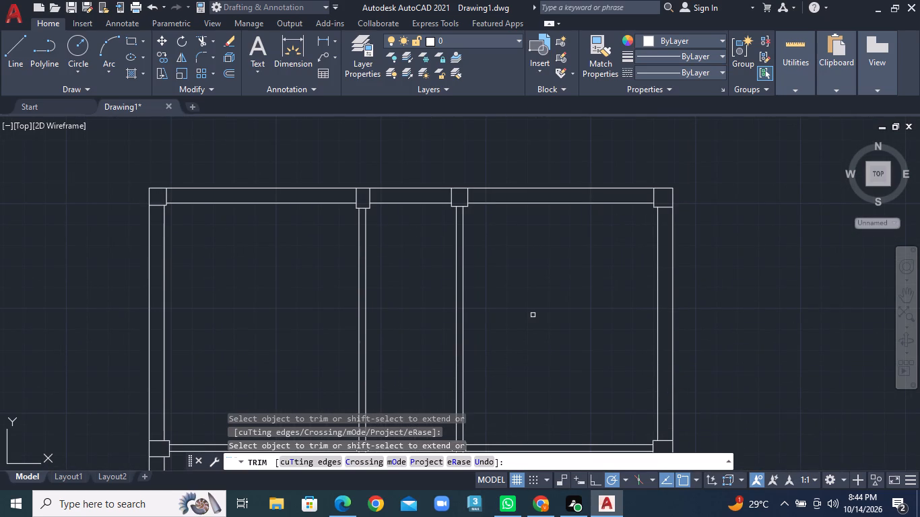
{"action": "scroll", "coordinate": [533, 315], "scroll_direction": "down", "scroll_amount": 2}
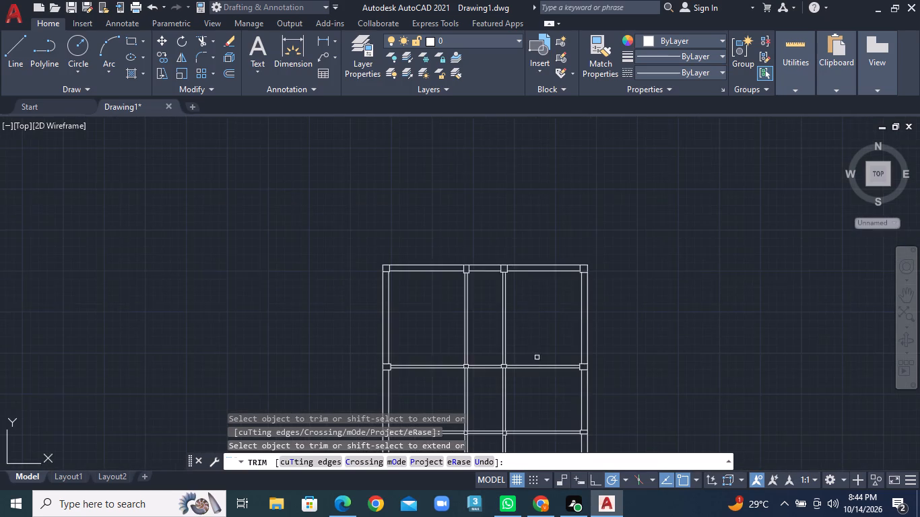
{"action": "middle_click_drag", "start_coordinate": [539, 378], "coordinate": [457, 243]}
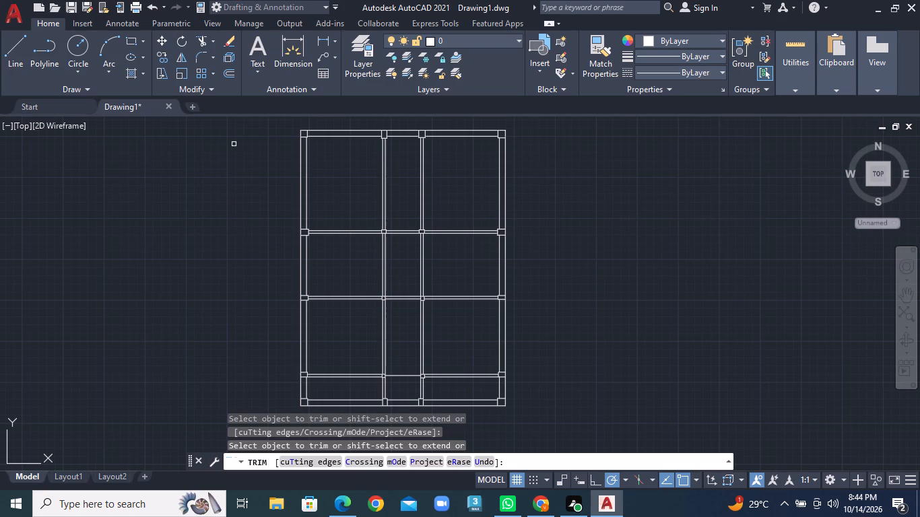
{"action": "left_click", "coordinate": [143, 70]}
{"action": "left_click", "coordinate": [153, 92]}
{"action": "scroll", "coordinate": [291, 149], "scroll_direction": "up", "scroll_amount": 4}
{"action": "middle_click_drag", "start_coordinate": [361, 157], "coordinate": [323, 359]}
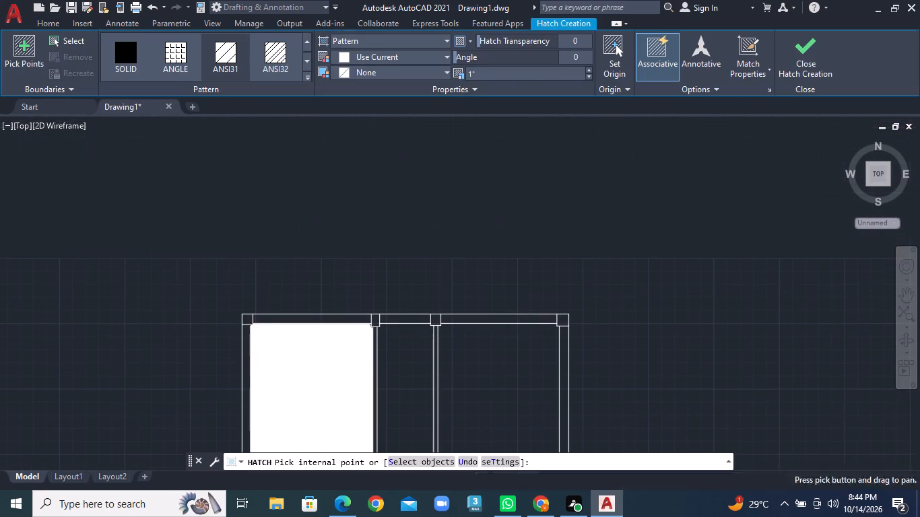
{"action": "left_click", "coordinate": [246, 320]}
Set the hatch pattern scale to 6.7 so the column shows clear diagonal lines.
{"action": "scroll", "coordinate": [253, 317], "scroll_direction": "up", "scroll_amount": 2}
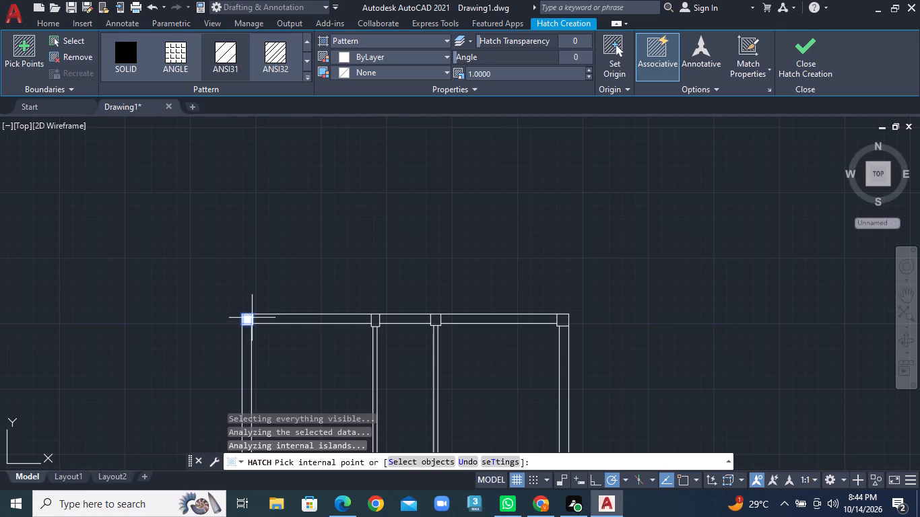
{"action": "scroll", "coordinate": [253, 317], "scroll_direction": "up", "scroll_amount": 3}
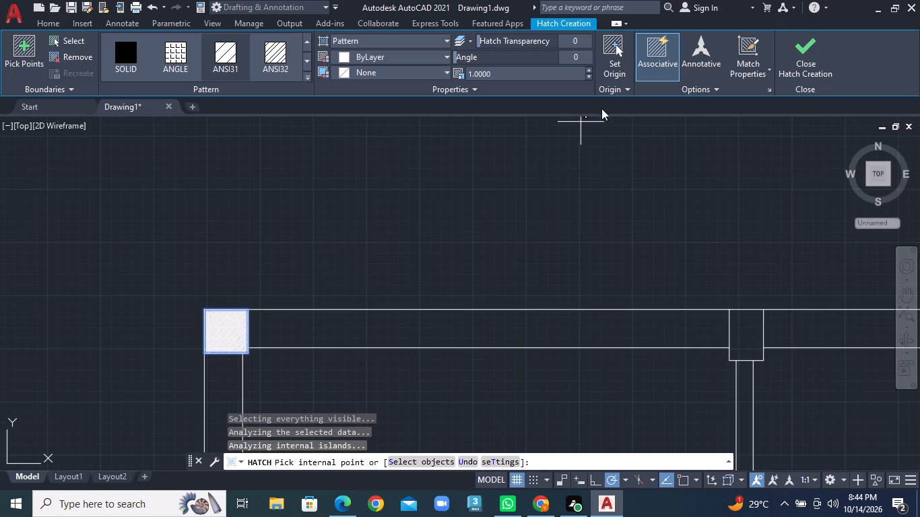
{"action": "double_click", "coordinate": [589, 70]}
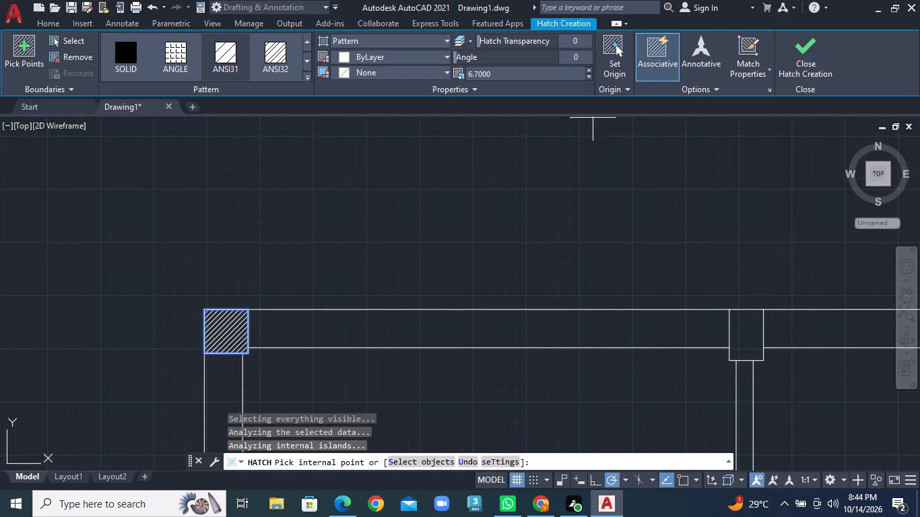
Add the other three columns along the top outer wall to the hatch, including the top-right corner.
{"action": "left_click", "coordinate": [754, 334]}
{"action": "scroll", "coordinate": [754, 334], "scroll_direction": "down", "scroll_amount": 2}
{"action": "middle_click_drag", "start_coordinate": [812, 347], "coordinate": [346, 202]}
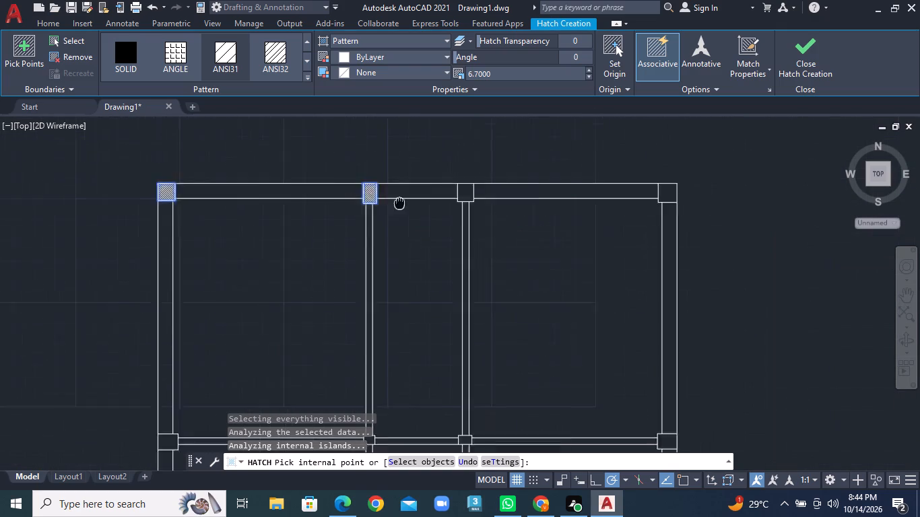
{"action": "middle_click_drag", "start_coordinate": [346, 202], "coordinate": [343, 202]}
{"action": "left_click", "coordinate": [376, 188]}
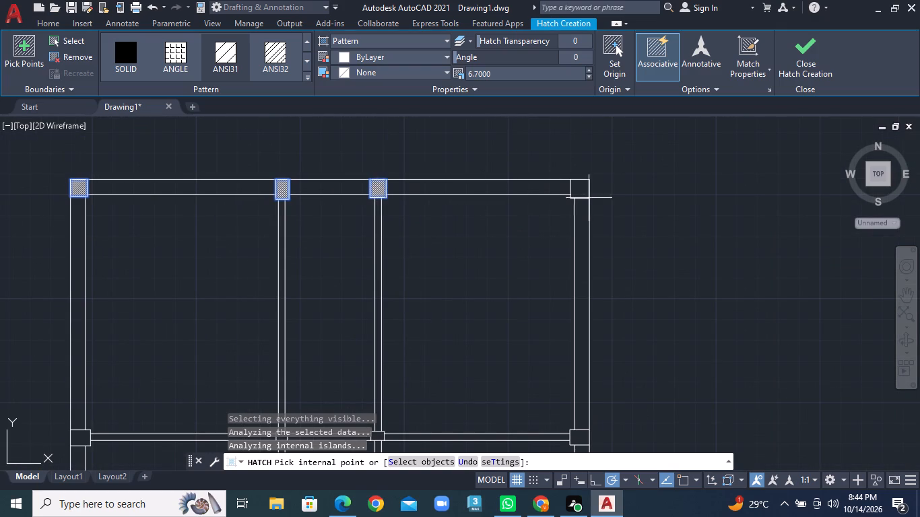
{"action": "left_click", "coordinate": [583, 191]}
Hatch the four columns along the upper horizontal partition, from the right outer wall to the left outer wall.
{"action": "middle_click_drag", "start_coordinate": [565, 341], "coordinate": [600, 171]}
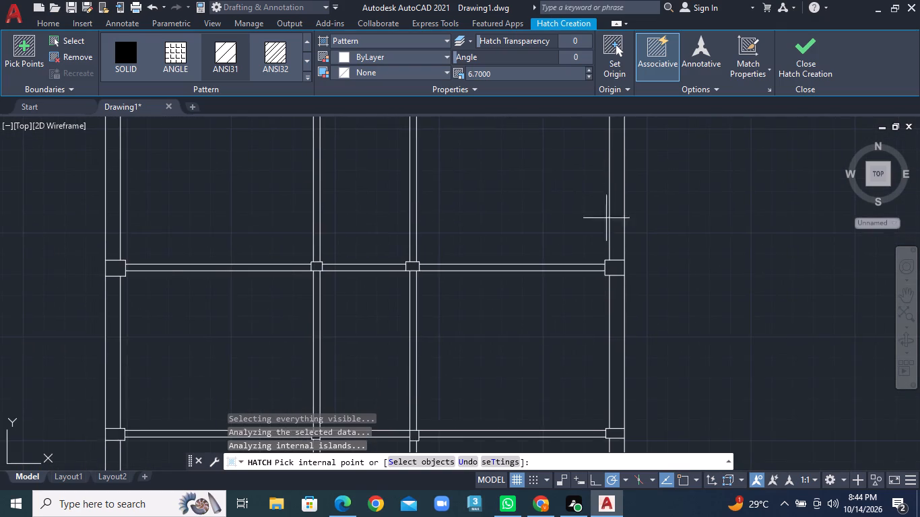
{"action": "scroll", "coordinate": [610, 228], "scroll_direction": "up", "scroll_amount": 1}
{"action": "left_click", "coordinate": [625, 291]}
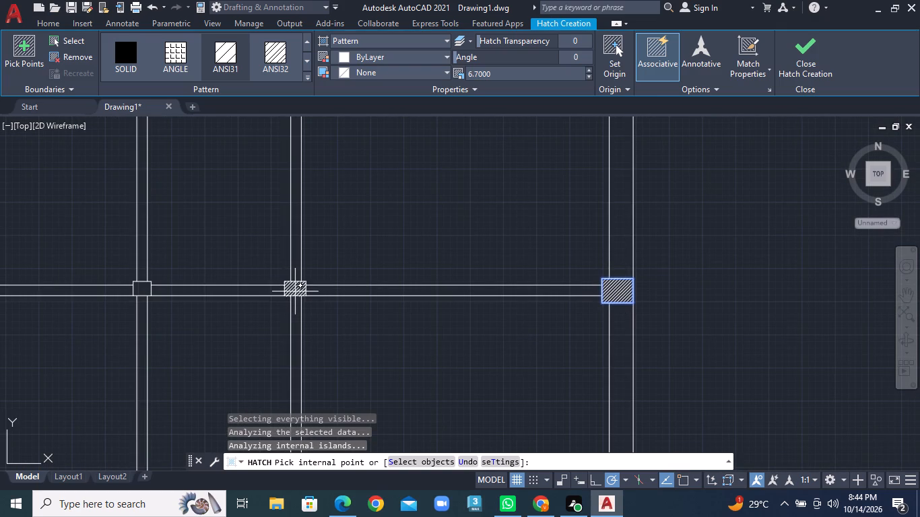
{"action": "left_click", "coordinate": [295, 291]}
{"action": "left_click", "coordinate": [140, 288]}
{"action": "middle_click_drag", "start_coordinate": [150, 287], "coordinate": [515, 277]}
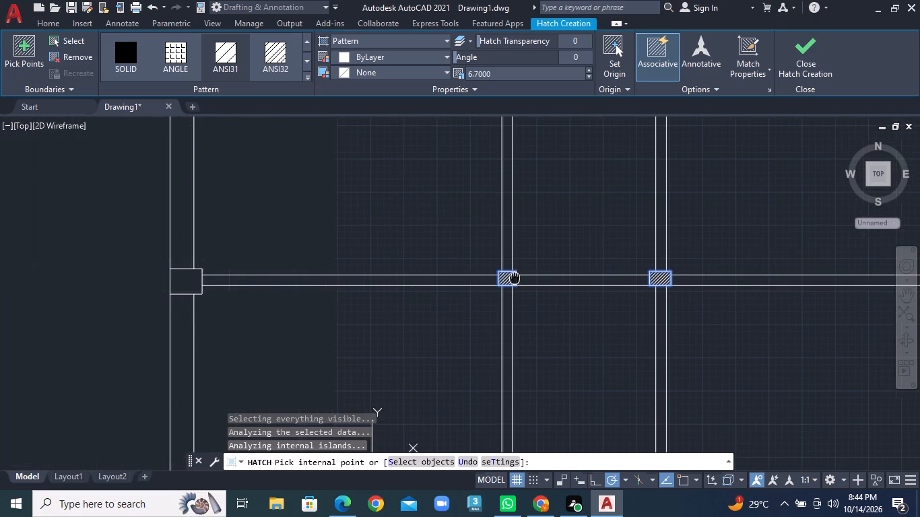
{"action": "left_click", "coordinate": [182, 282]}
Hatch the columns on the middle horizontal partition at the left outer wall and at the left vertical partition crossing.
{"action": "scroll", "coordinate": [209, 285], "scroll_direction": "down", "scroll_amount": 2}
{"action": "middle_click_drag", "start_coordinate": [306, 345], "coordinate": [306, 341]}
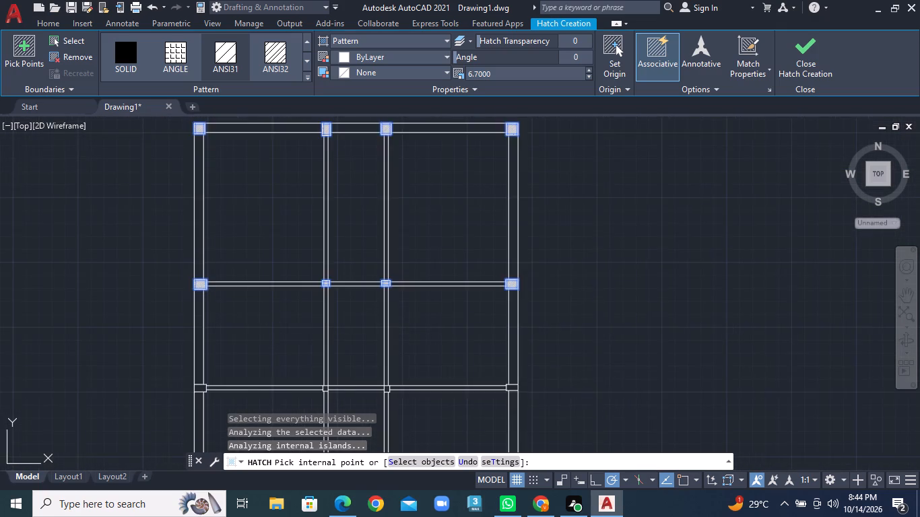
{"action": "middle_click_drag", "start_coordinate": [306, 341], "coordinate": [301, 211]}
{"action": "scroll", "coordinate": [181, 258], "scroll_direction": "up", "scroll_amount": 2}
{"action": "left_click", "coordinate": [214, 254]}
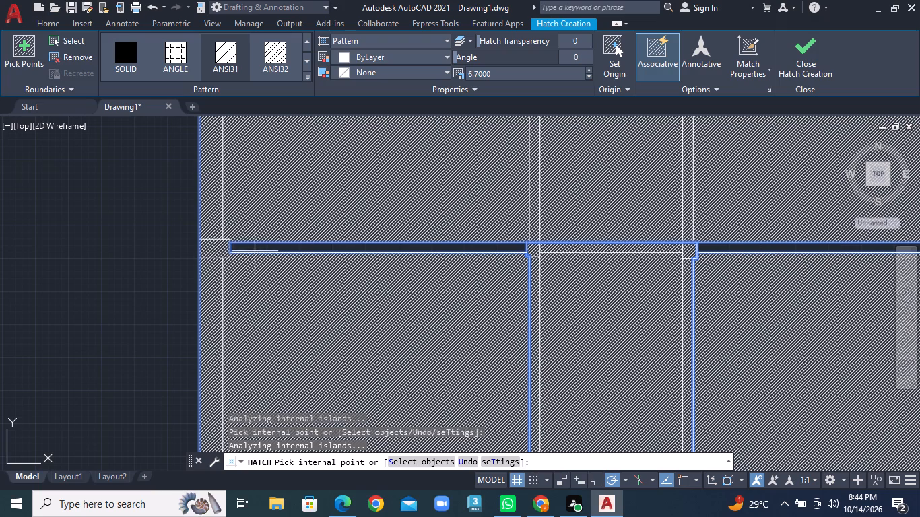
{"action": "key", "text": "ctrl+z"}
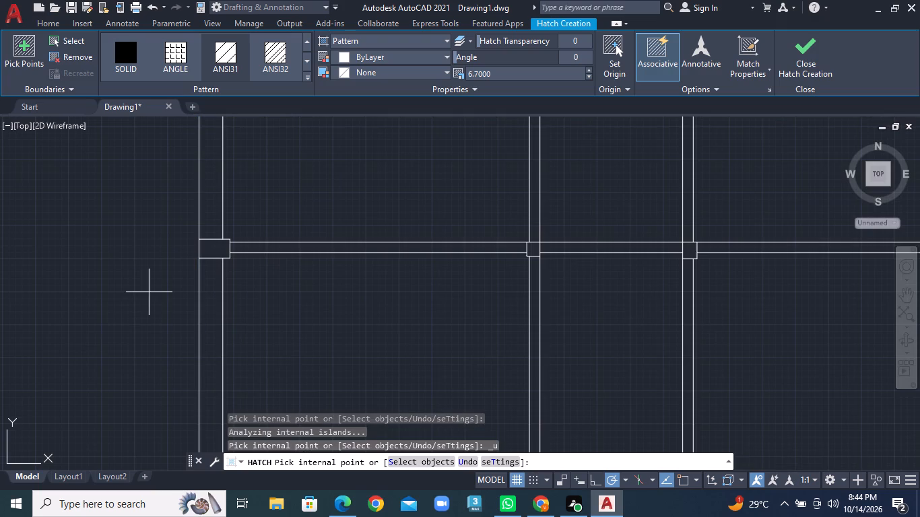
{"action": "left_click", "coordinate": [220, 242]}
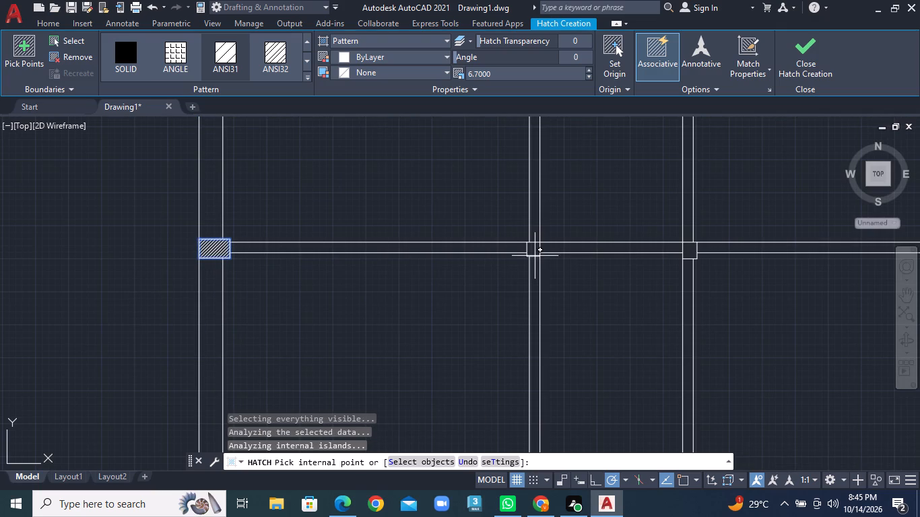
{"action": "scroll", "coordinate": [533, 250], "scroll_direction": "up", "scroll_amount": 4}
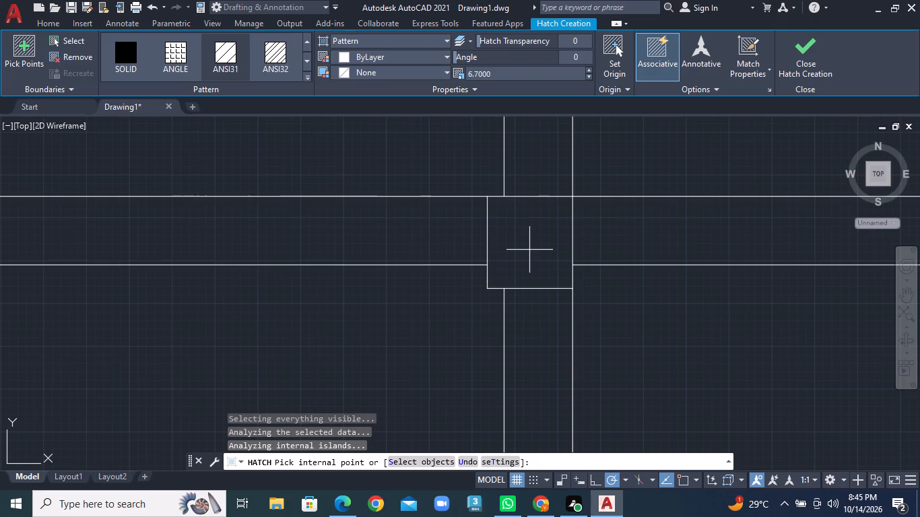
{"action": "left_click", "coordinate": [529, 244]}
Hatch the columns on the middle horizontal partition at the right vertical partition crossing and at the right outer wall.
{"action": "scroll", "coordinate": [537, 245], "scroll_direction": "down", "scroll_amount": 3}
{"action": "middle_click_drag", "start_coordinate": [678, 257], "coordinate": [206, 265]}
{"action": "scroll", "coordinate": [639, 257], "scroll_direction": "down", "scroll_amount": 1}
{"action": "scroll", "coordinate": [564, 265], "scroll_direction": "down", "scroll_amount": 1}
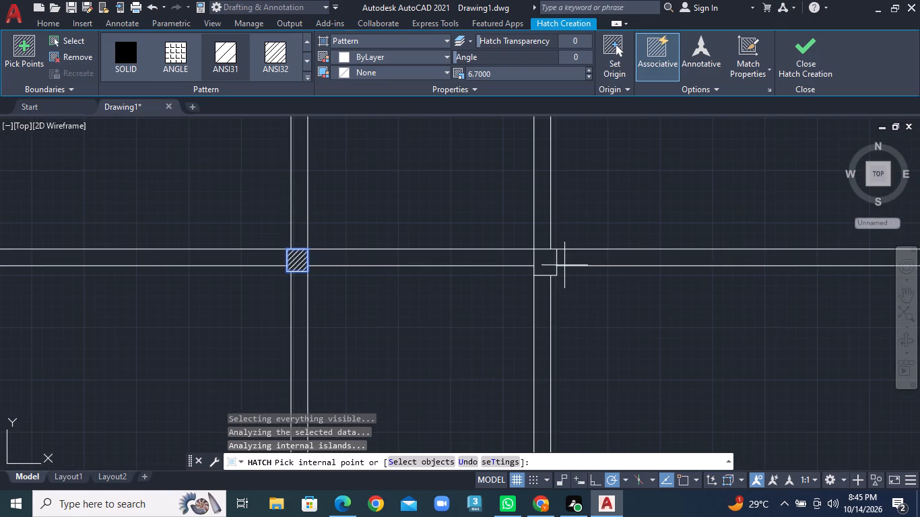
{"action": "scroll", "coordinate": [558, 264], "scroll_direction": "up", "scroll_amount": 2}
{"action": "left_click", "coordinate": [539, 263]}
{"action": "scroll", "coordinate": [566, 264], "scroll_direction": "down", "scroll_amount": 4}
{"action": "middle_click_drag", "start_coordinate": [745, 281], "coordinate": [511, 281]}
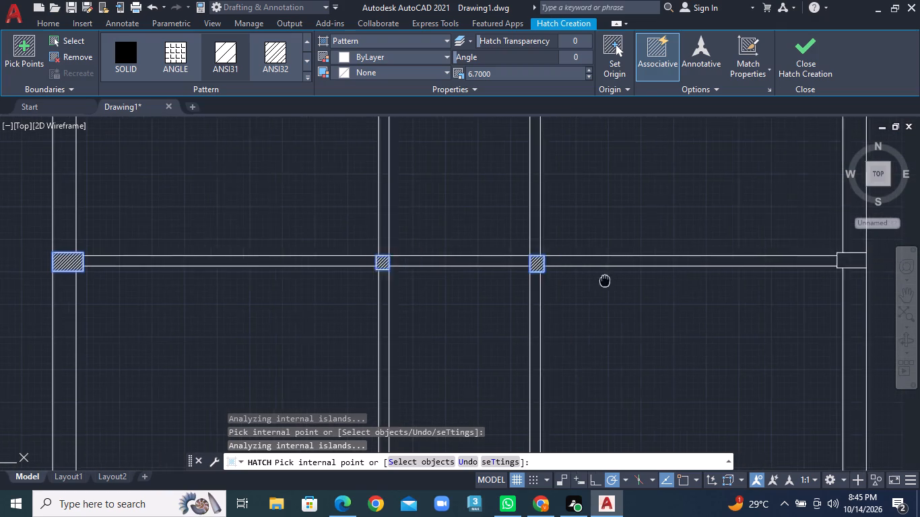
{"action": "middle_click_drag", "start_coordinate": [511, 281], "coordinate": [444, 282]}
{"action": "middle_click", "coordinate": [442, 283]}
{"action": "left_click", "coordinate": [569, 264]}
Hatch the four columns at the left outer wall and left vertical partition, along the lowest partition and the bottom outer wall.
{"action": "scroll", "coordinate": [569, 264], "scroll_direction": "down", "scroll_amount": 3}
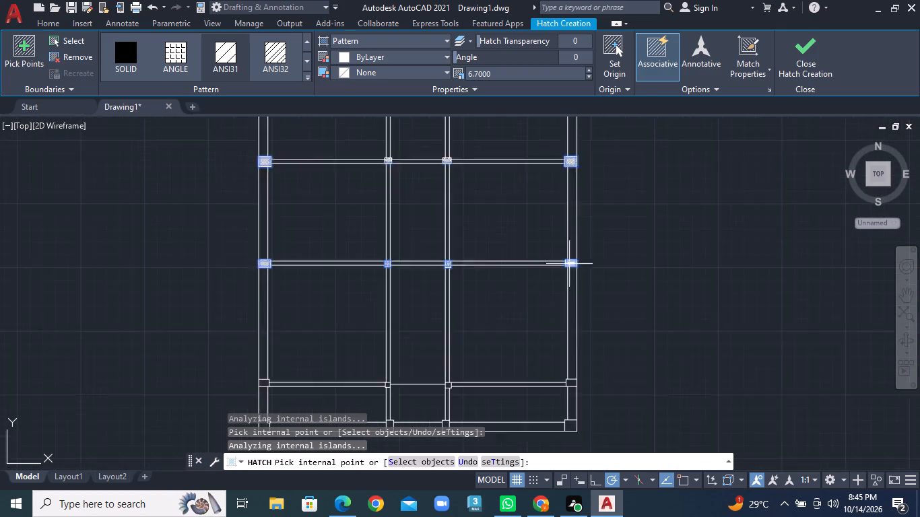
{"action": "scroll", "coordinate": [432, 341], "scroll_direction": "up", "scroll_amount": 4}
{"action": "middle_click_drag", "start_coordinate": [391, 350], "coordinate": [428, 230]}
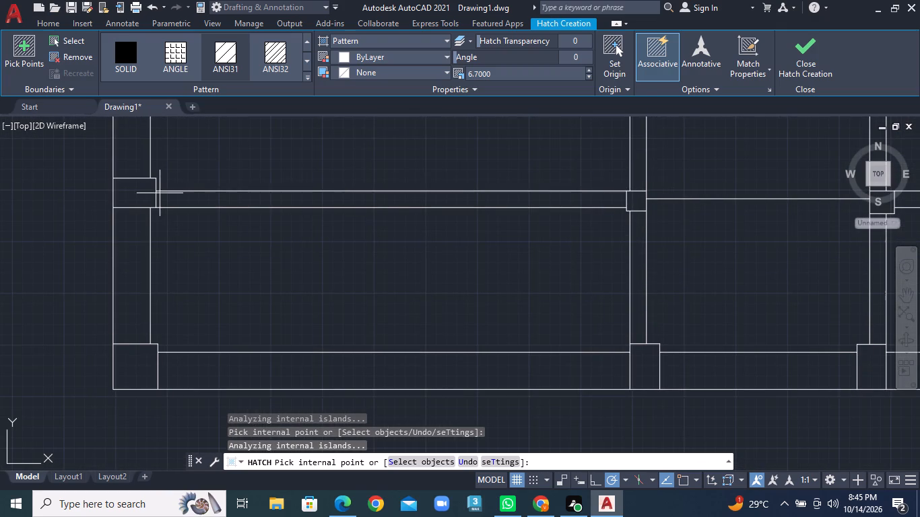
{"action": "left_click", "coordinate": [122, 191]}
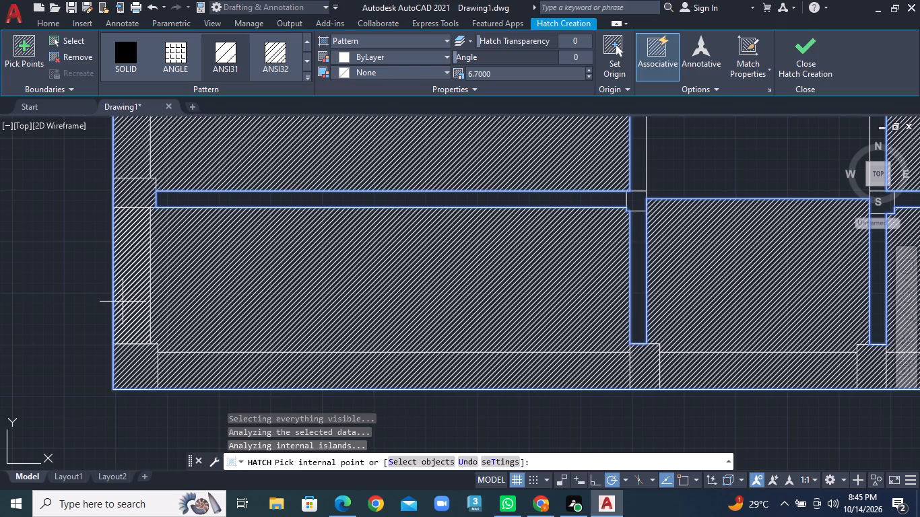
{"action": "key", "text": "ctrl+z"}
{"action": "left_click", "coordinate": [139, 191]}
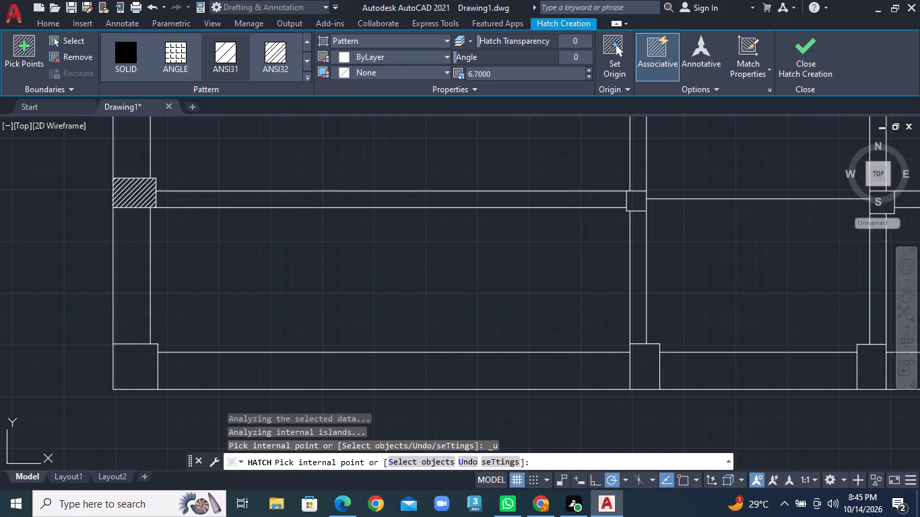
{"action": "left_click", "coordinate": [132, 371]}
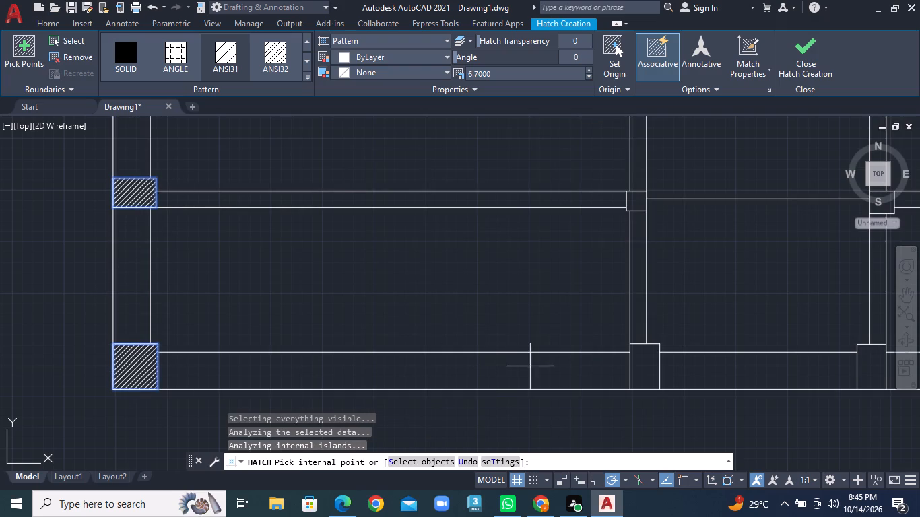
{"action": "left_click", "coordinate": [654, 366]}
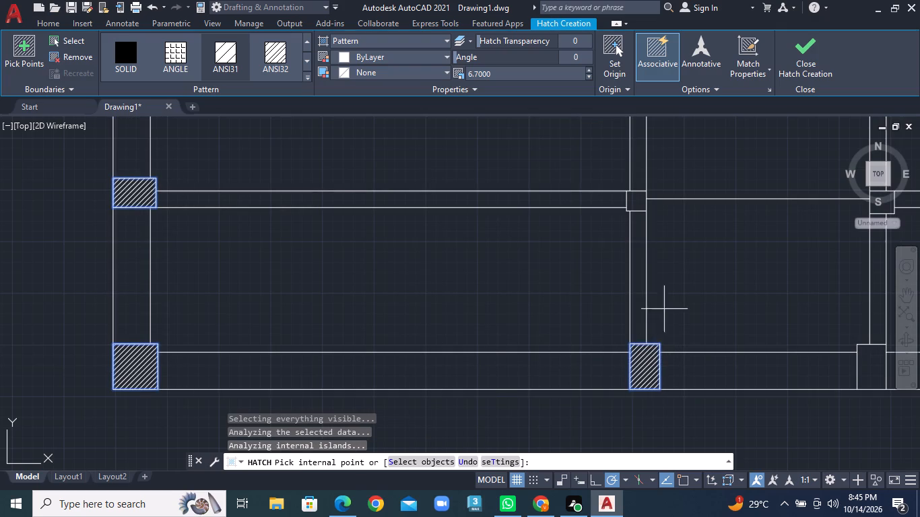
{"action": "left_click", "coordinate": [643, 202]}
Hatch the four columns at the right vertical partition and right outer wall, along the lowest partition and bottom wall, and end the hatch.
{"action": "middle_click_drag", "start_coordinate": [766, 326], "coordinate": [472, 347]}
{"action": "left_click", "coordinate": [580, 384]}
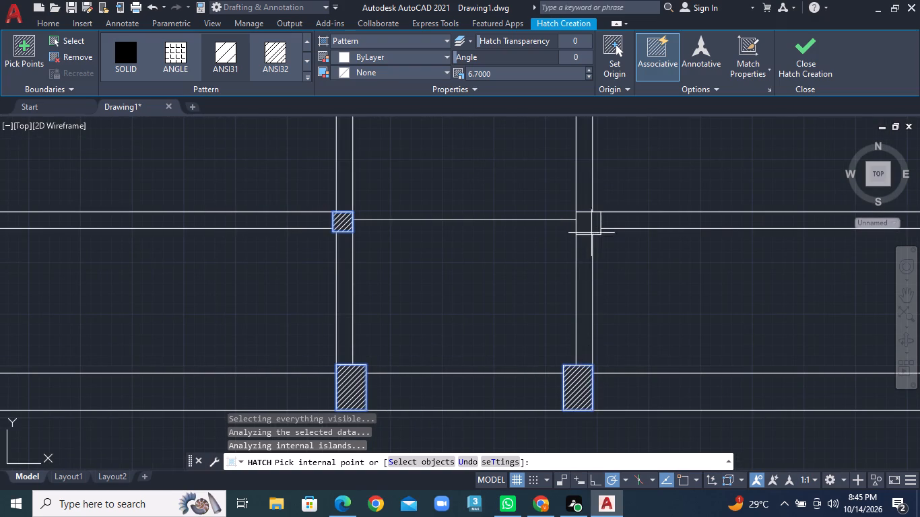
{"action": "left_click", "coordinate": [591, 228]}
{"action": "middle_click_drag", "start_coordinate": [665, 287], "coordinate": [290, 283]}
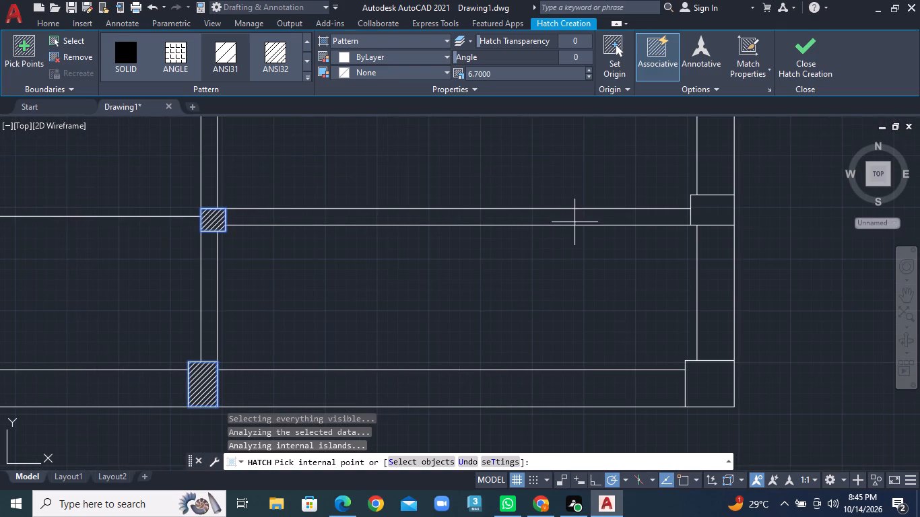
{"action": "left_click", "coordinate": [723, 210]}
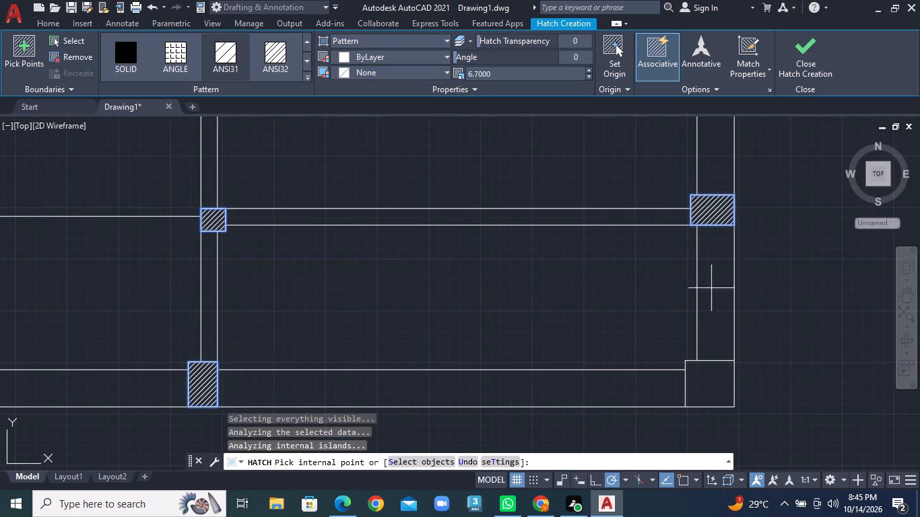
{"action": "left_click", "coordinate": [713, 377]}
{"action": "scroll", "coordinate": [483, 326], "scroll_direction": "down", "scroll_amount": 3}
{"action": "scroll", "coordinate": [409, 314], "scroll_direction": "down", "scroll_amount": 3}
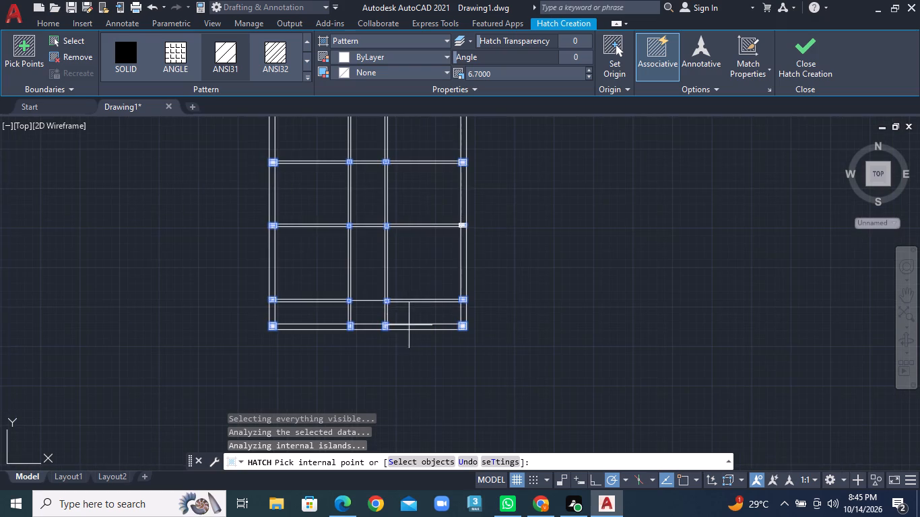
{"action": "left_click", "coordinate": [56, 22]}
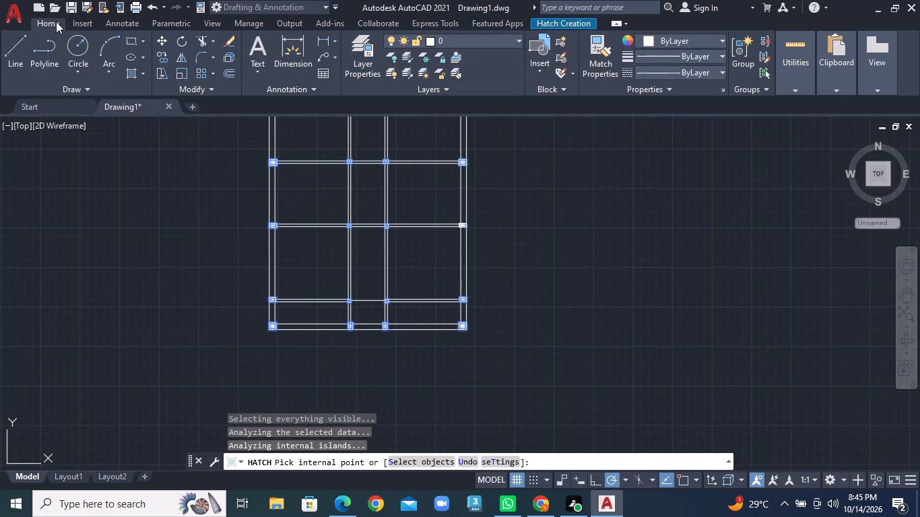
{"action": "key", "text": "Escape"}
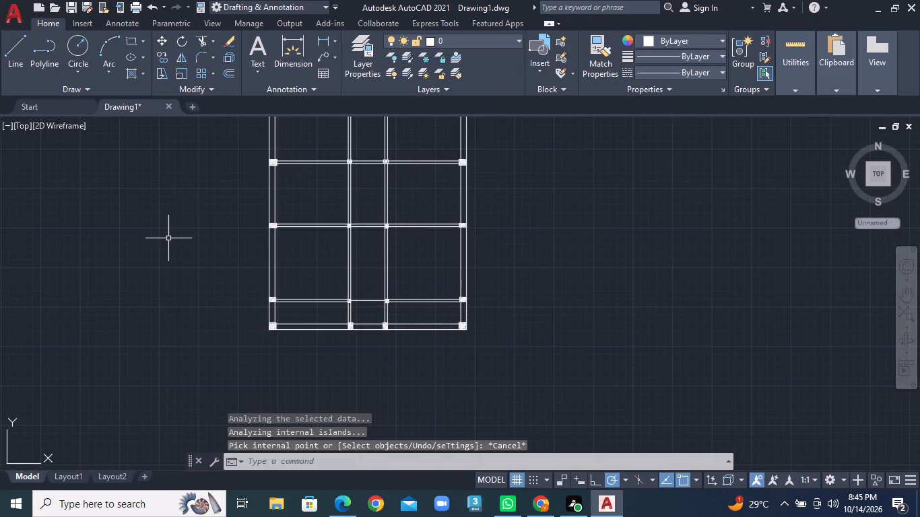
{"action": "middle_click_drag", "start_coordinate": [168, 238], "coordinate": [196, 288]}
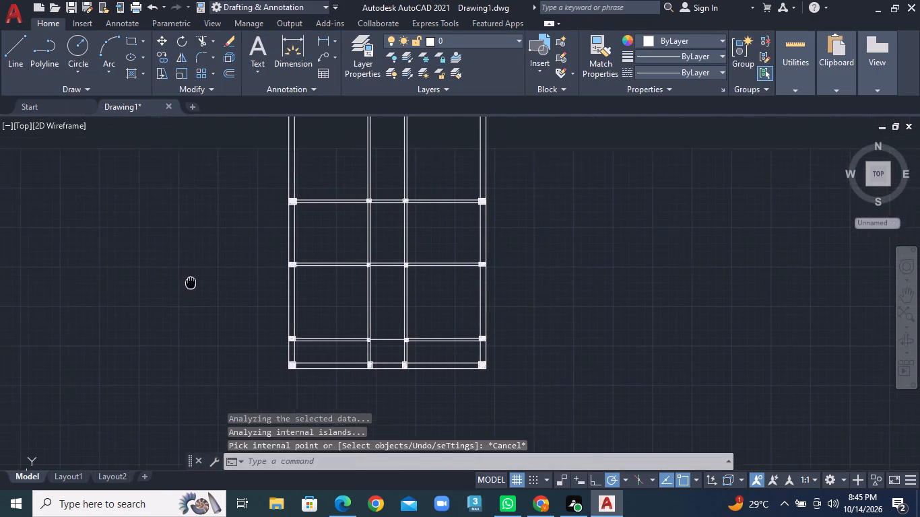
{"action": "middle_click_drag", "start_coordinate": [196, 288], "coordinate": [238, 318]}
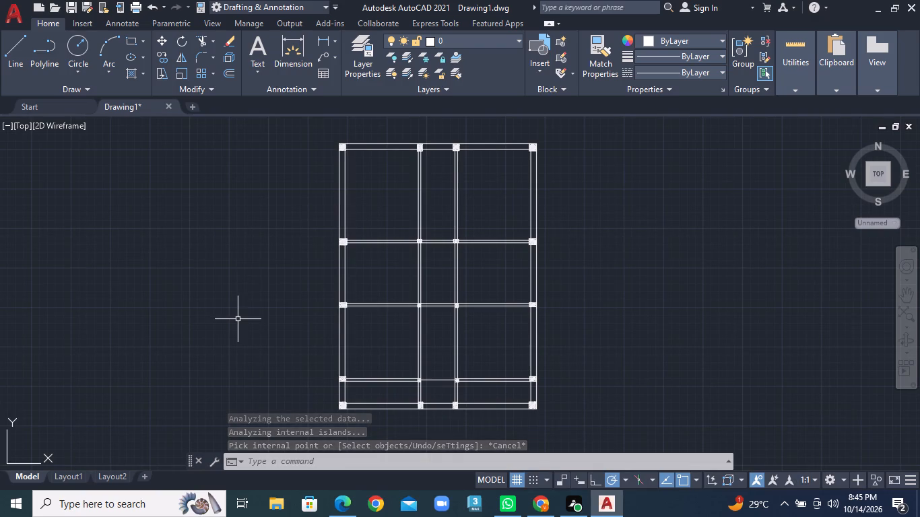
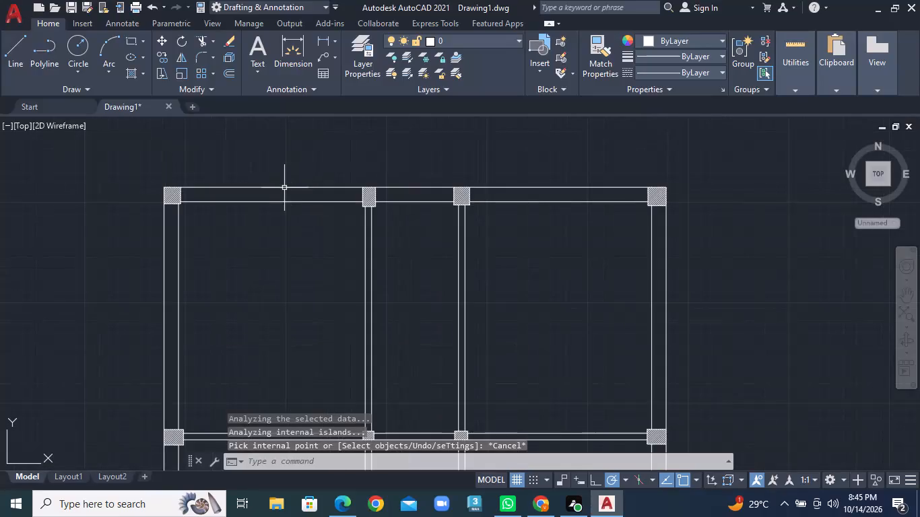
Draw a line across the thickness of the top outer wall in the left room, between the corner column and the left vertical partition.
{"action": "scroll", "coordinate": [284, 188], "scroll_direction": "up", "scroll_amount": 1}
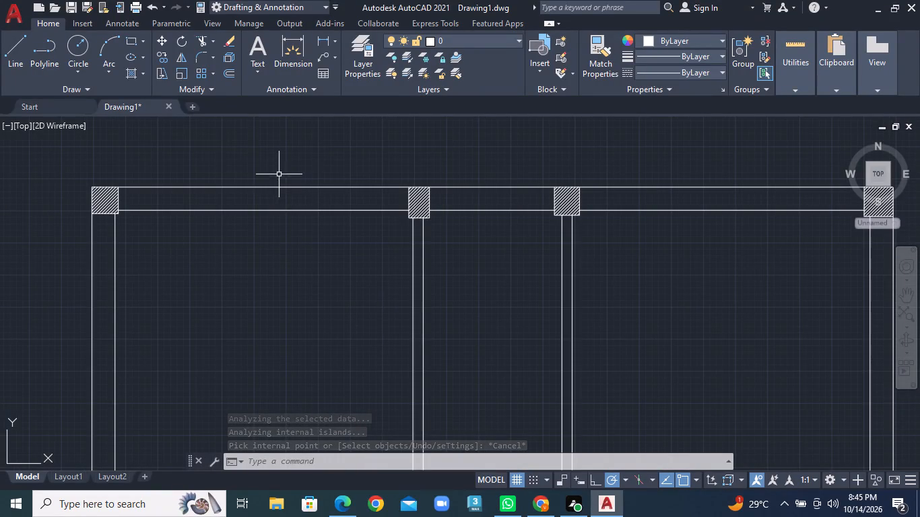
{"action": "left_click", "coordinate": [15, 52]}
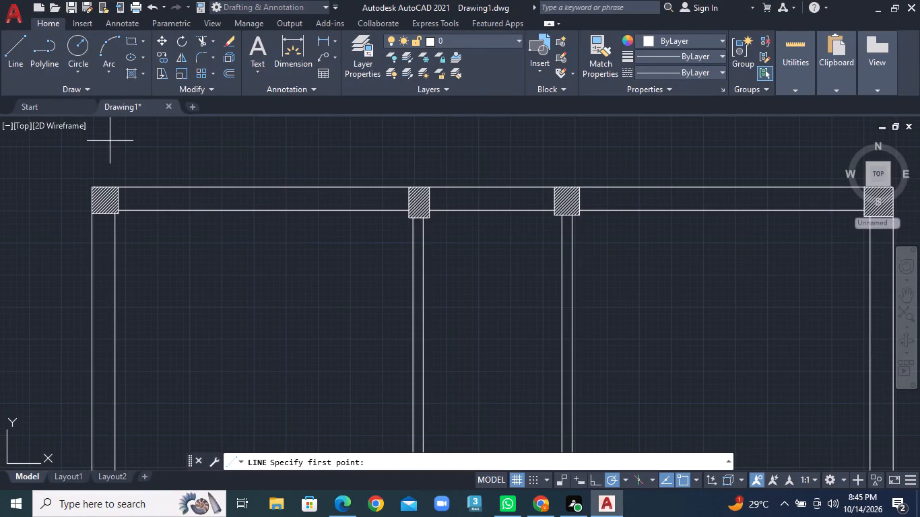
{"action": "left_click", "coordinate": [212, 186]}
{"action": "left_click", "coordinate": [211, 209]}
{"action": "scroll", "coordinate": [211, 209], "scroll_direction": "up", "scroll_amount": 1}
{"action": "right_click", "coordinate": [211, 209]}
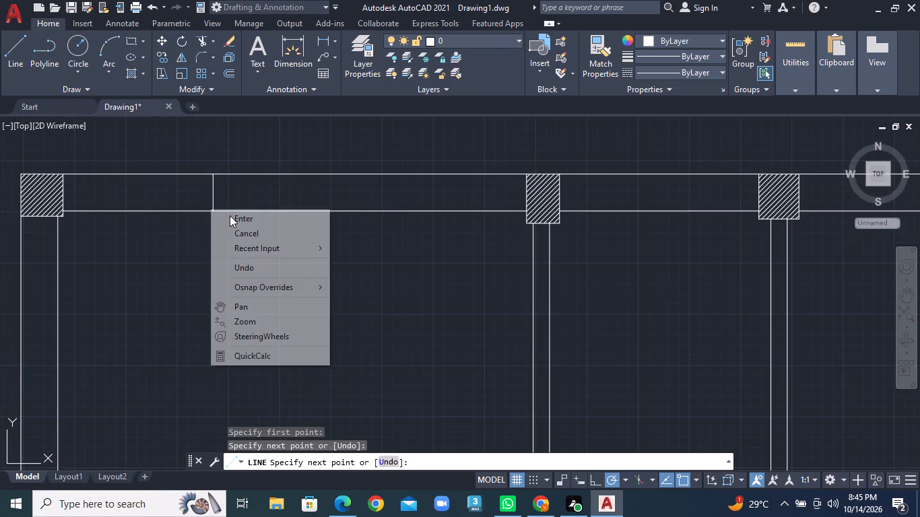
{"action": "left_click", "coordinate": [230, 215]}
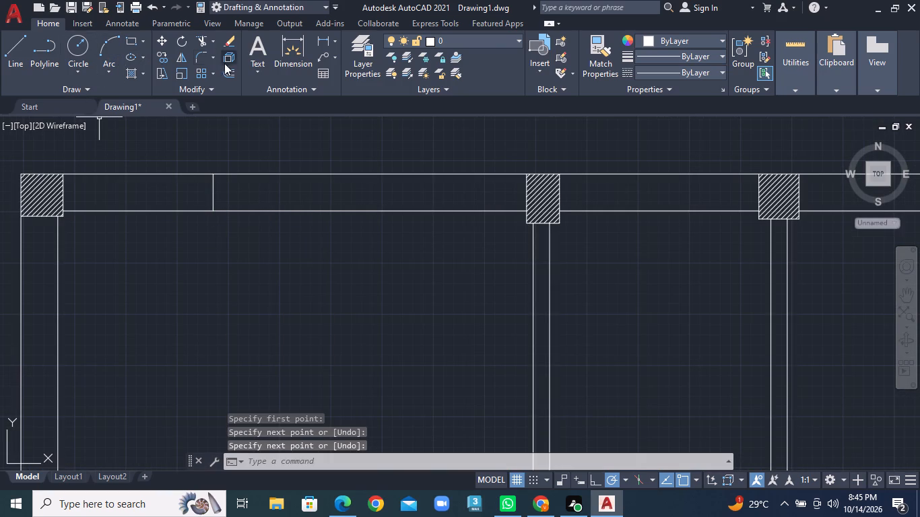
Offset the left room's short wall line 2'6" to the right to mark the window's other jamb.
{"action": "left_click", "coordinate": [226, 75]}
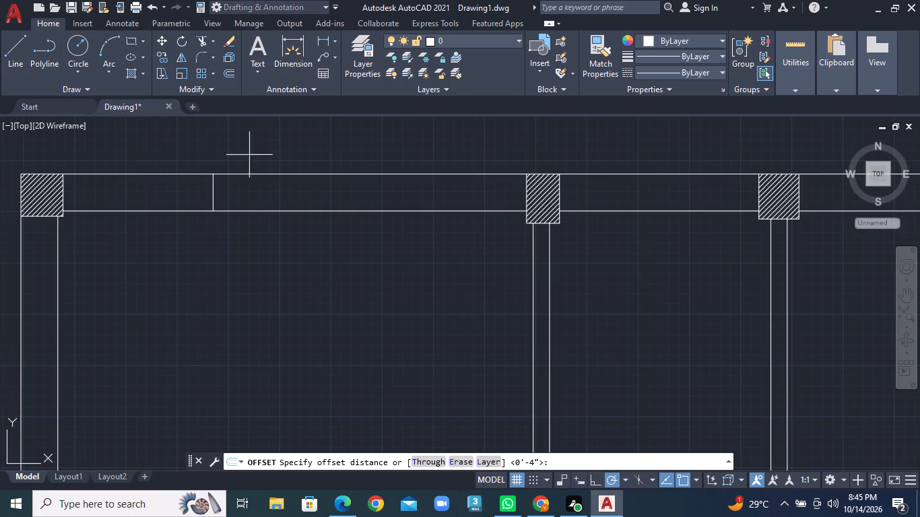
{"action": "key", "text": "2"}
{"action": "type", "text": "'6\""}
{"action": "key", "text": "Return"}
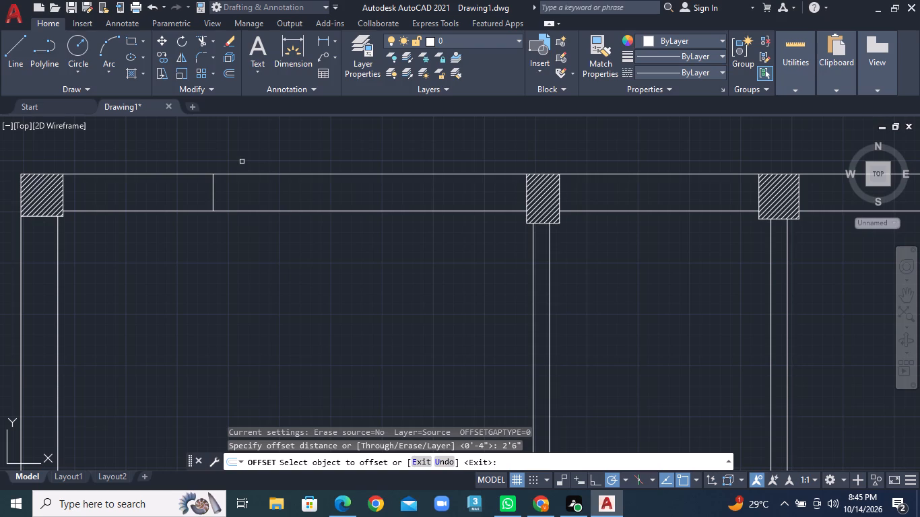
{"action": "left_click", "coordinate": [211, 195]}
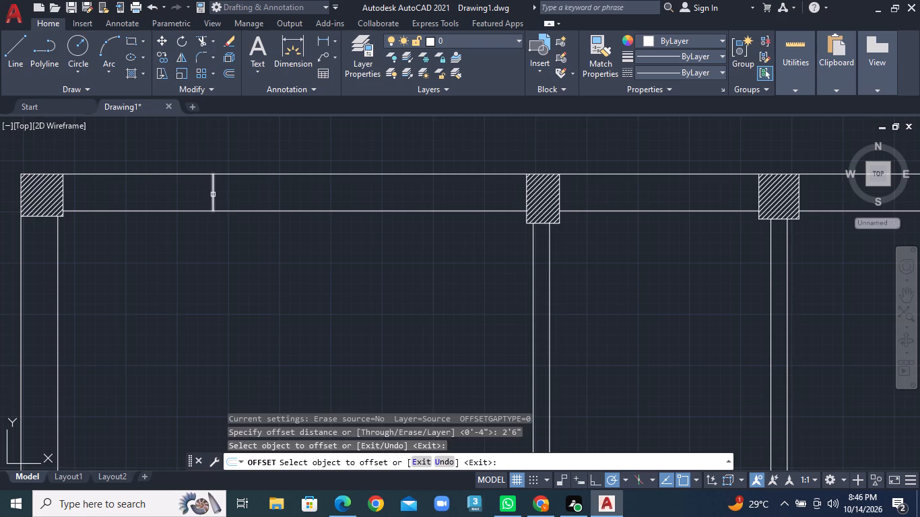
{"action": "left_click", "coordinate": [213, 195]}
{"action": "left_click", "coordinate": [269, 197]}
Draw a line across the thickness of the top outer wall in the right room, between the right vertical partition and the corner column.
{"action": "scroll", "coordinate": [326, 170], "scroll_direction": "down", "scroll_amount": 2}
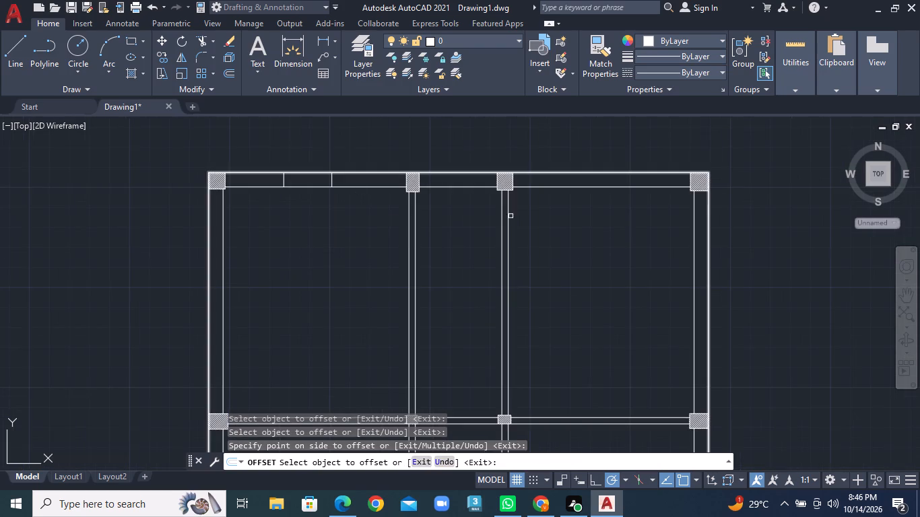
{"action": "middle_click_drag", "start_coordinate": [539, 222], "coordinate": [409, 232]}
{"action": "left_click", "coordinate": [16, 59]}
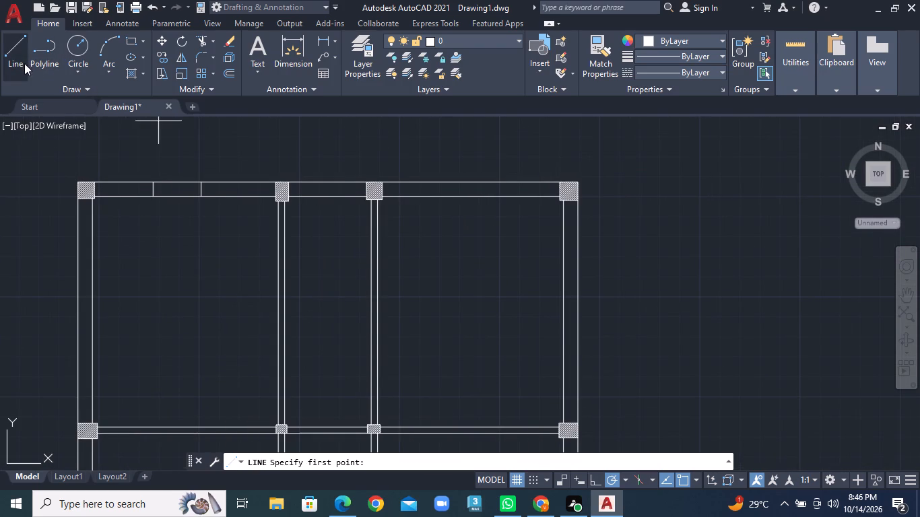
{"action": "scroll", "coordinate": [430, 173], "scroll_direction": "up", "scroll_amount": 1}
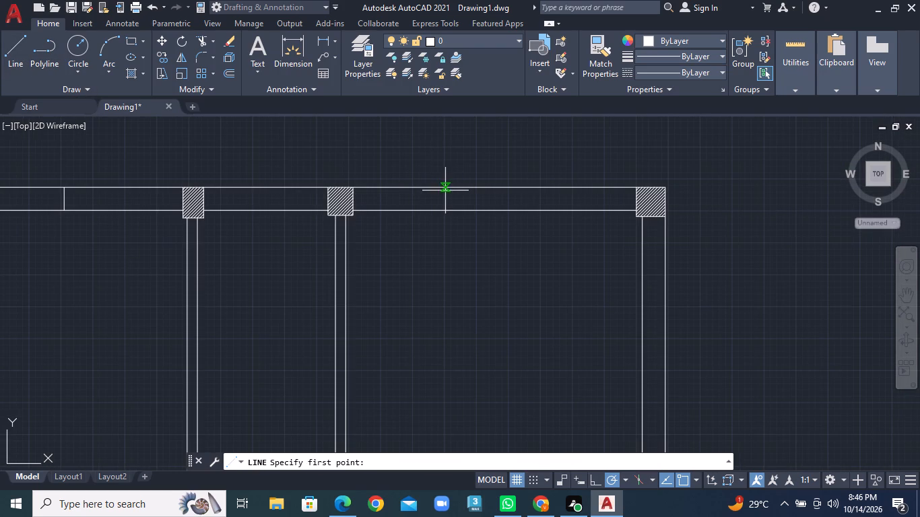
{"action": "left_click", "coordinate": [445, 187]}
{"action": "left_click", "coordinate": [446, 211]}
{"action": "right_click", "coordinate": [446, 211]}
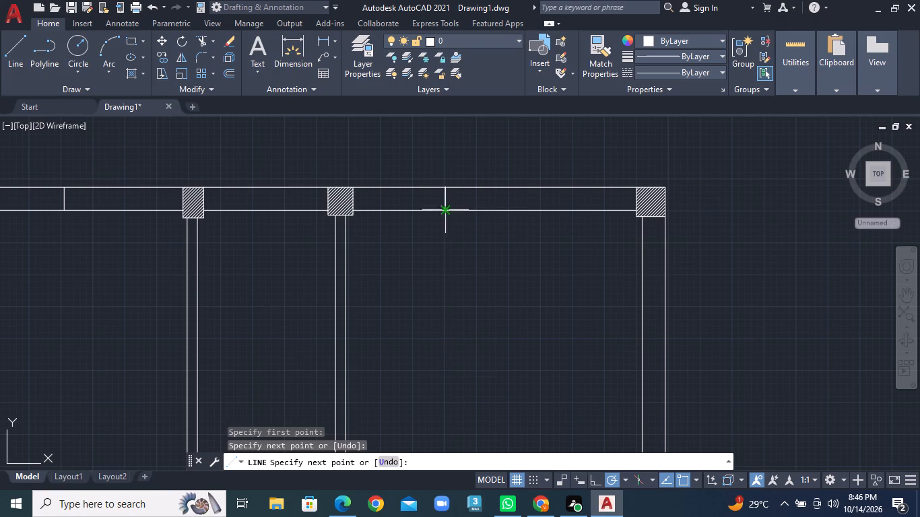
{"action": "left_click", "coordinate": [468, 223]}
Offset the right room's short wall line 2'6" to the right to mark the second window's other jamb.
{"action": "left_click", "coordinate": [227, 67]}
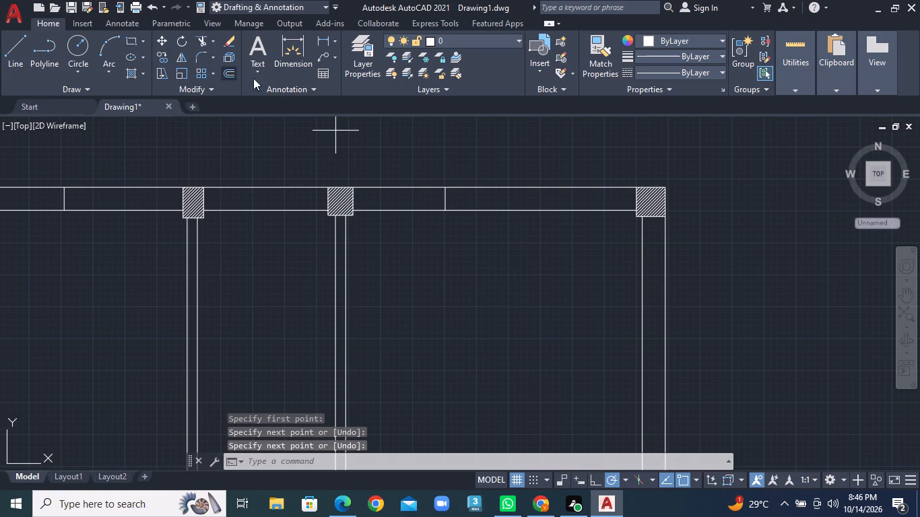
{"action": "type", "text": "2'6\""}
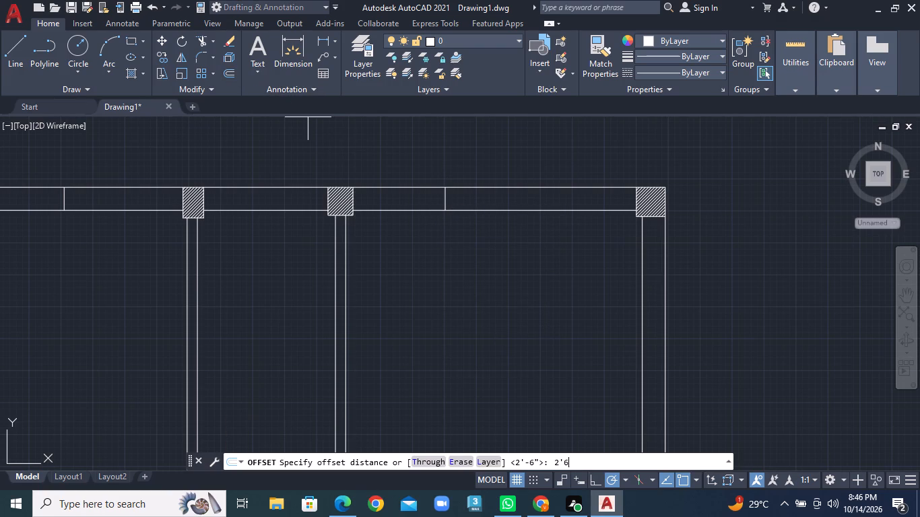
{"action": "key", "text": "Return"}
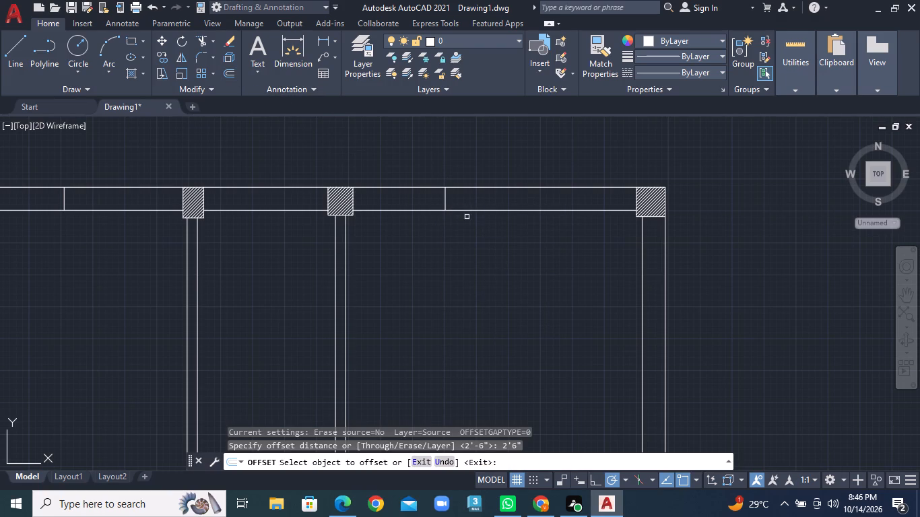
{"action": "left_click", "coordinate": [444, 199]}
{"action": "left_click", "coordinate": [494, 201]}
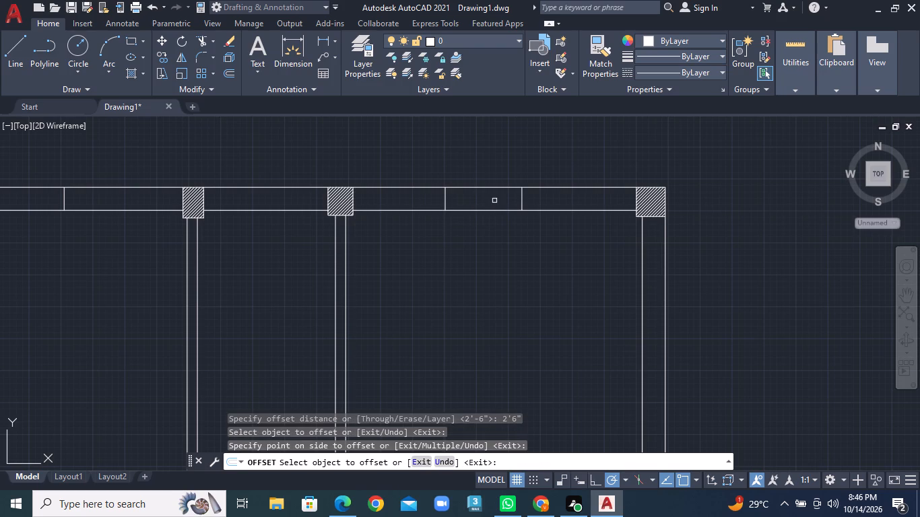
Draw a centre line between the midpoints of the two jamb lines of the left room's top-wall window.
{"action": "left_click", "coordinate": [10, 42]}
{"action": "middle_click_drag", "start_coordinate": [72, 274], "coordinate": [108, 275]}
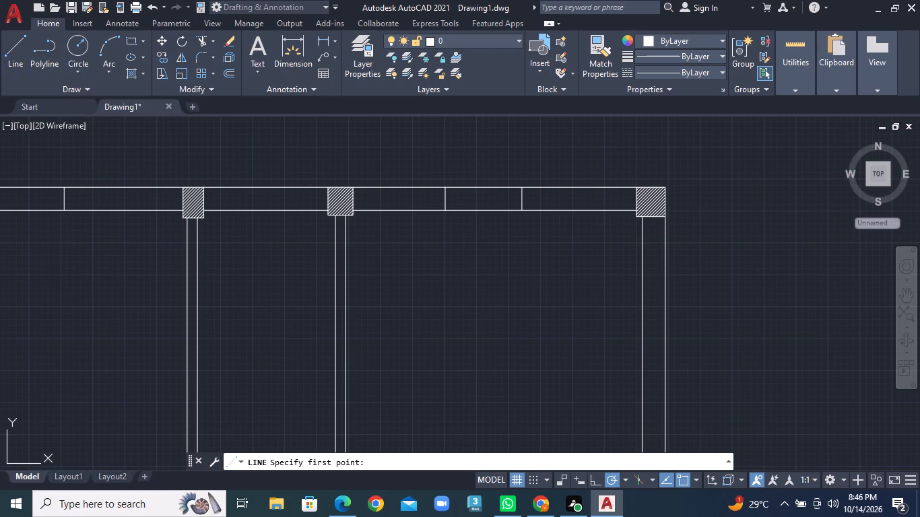
{"action": "middle_click_drag", "start_coordinate": [108, 275], "coordinate": [287, 277]}
{"action": "scroll", "coordinate": [242, 184], "scroll_direction": "up", "scroll_amount": 3}
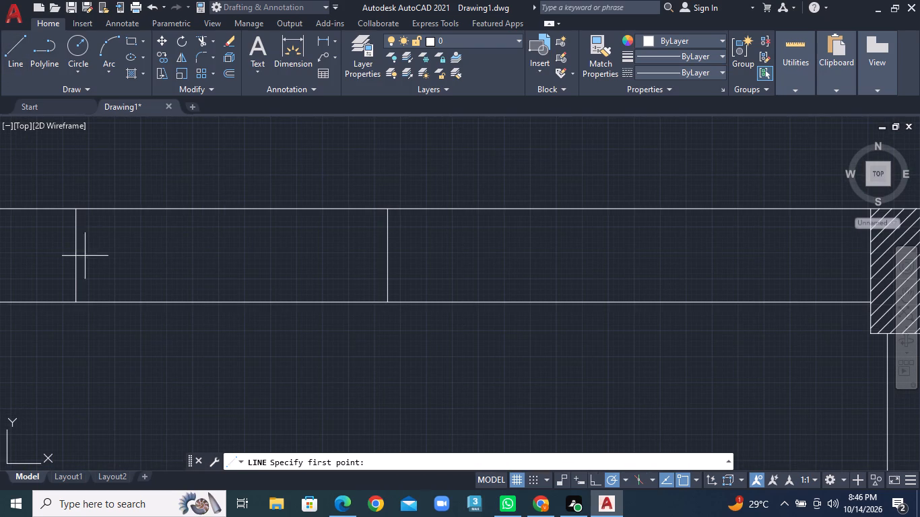
{"action": "left_click", "coordinate": [79, 258]}
{"action": "left_click", "coordinate": [390, 261]}
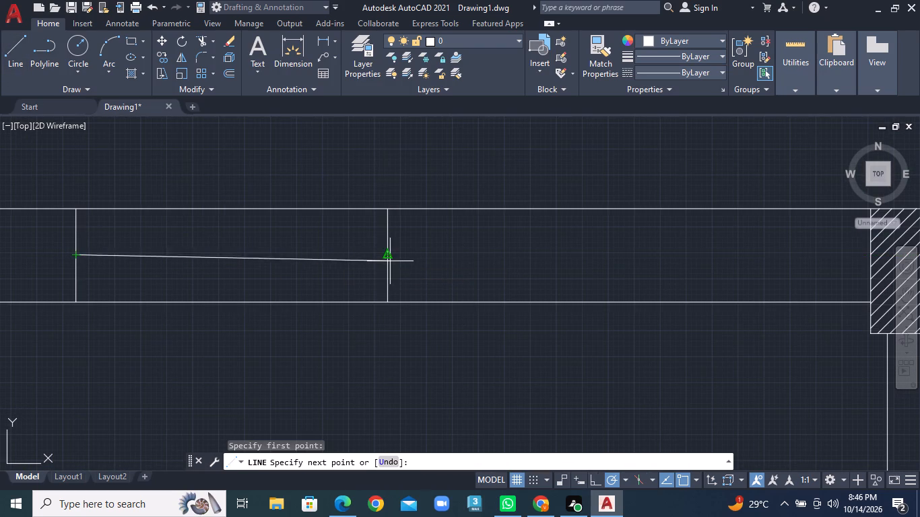
{"action": "right_click", "coordinate": [390, 261]}
{"action": "left_click", "coordinate": [429, 270]}
Offset the left window's centre line 1" to both sides, above and below.
{"action": "left_click", "coordinate": [228, 70]}
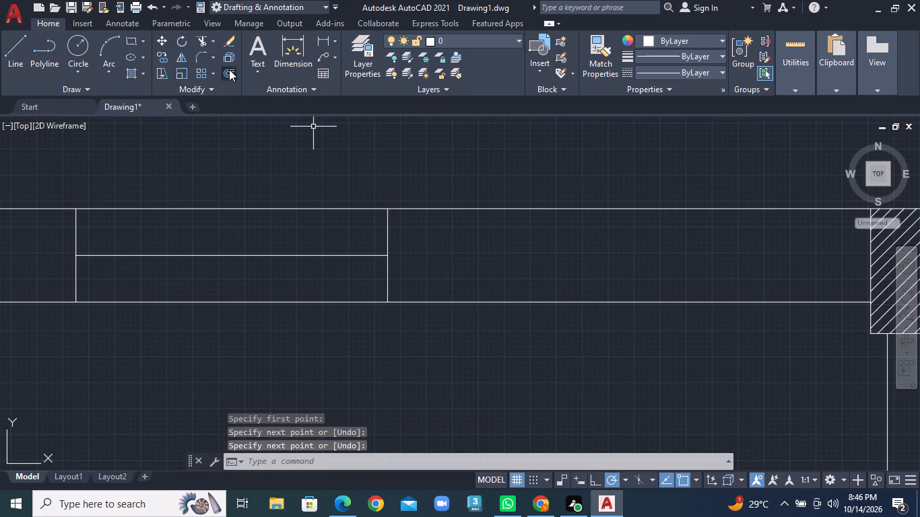
{"action": "type", "text": "1\""}
{"action": "key", "text": "Return"}
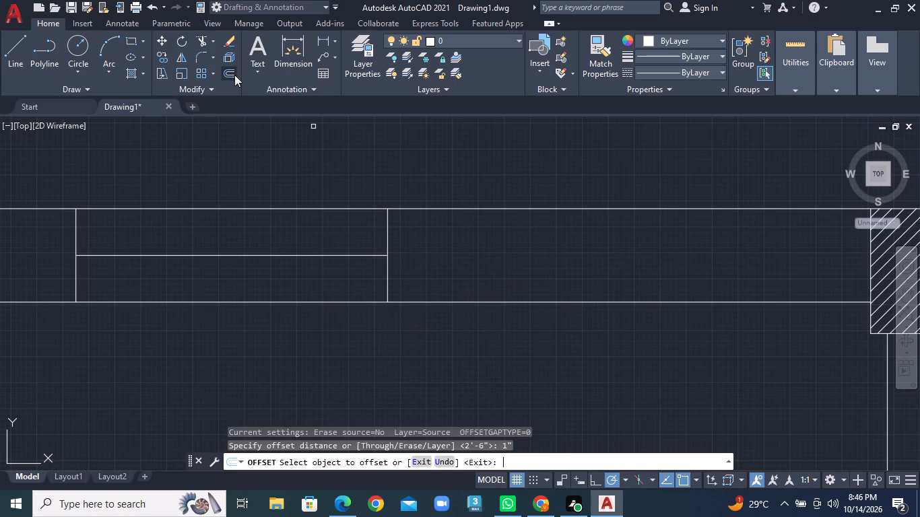
{"action": "left_click", "coordinate": [232, 254]}
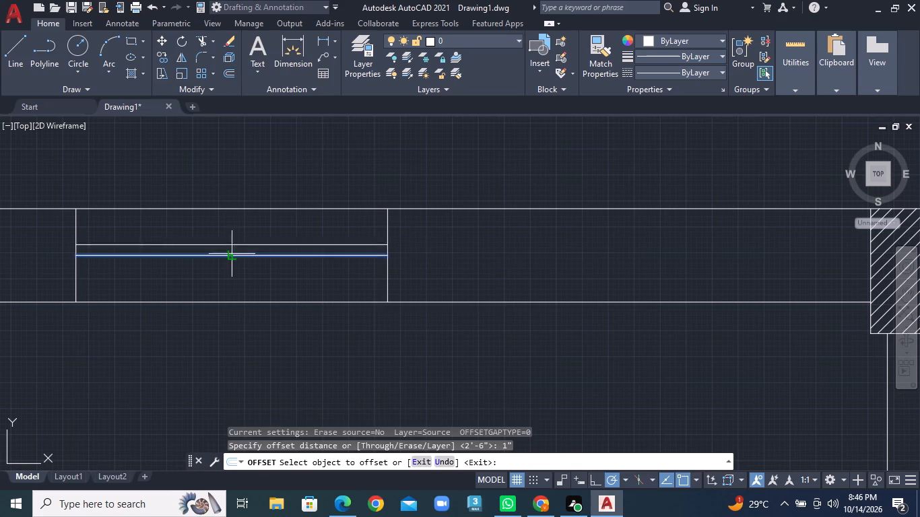
{"action": "left_click", "coordinate": [233, 236]}
{"action": "double_click", "coordinate": [222, 257]}
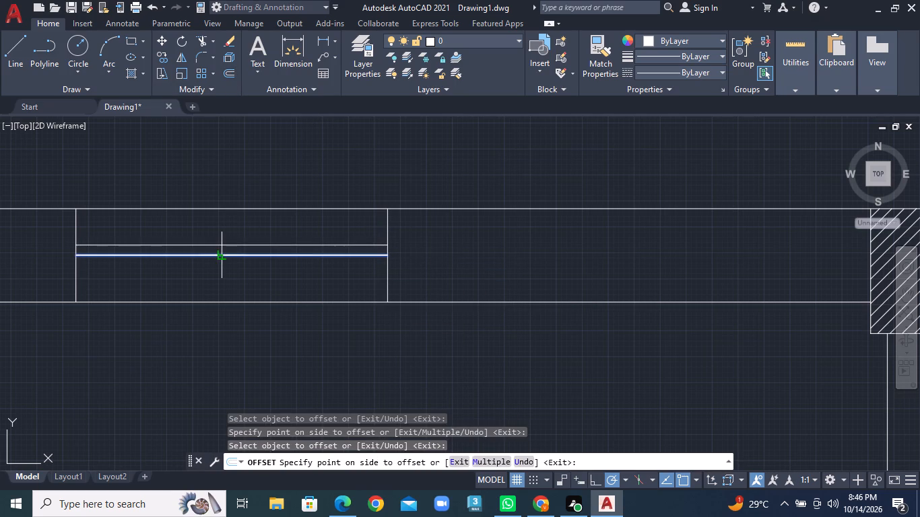
{"action": "left_click", "coordinate": [218, 271]}
Draw a centre line between the midpoints of the two jamb lines of the right room's top-wall window.
{"action": "scroll", "coordinate": [409, 247], "scroll_direction": "down", "scroll_amount": 4}
{"action": "middle_click_drag", "start_coordinate": [604, 255], "coordinate": [301, 261]}
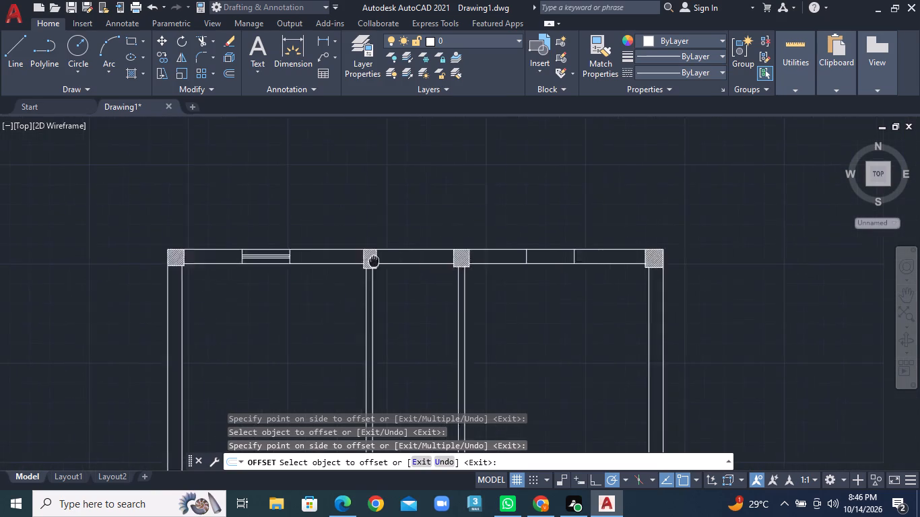
{"action": "middle_click_drag", "start_coordinate": [301, 261], "coordinate": [217, 261]}
{"action": "scroll", "coordinate": [245, 253], "scroll_direction": "up", "scroll_amount": 3}
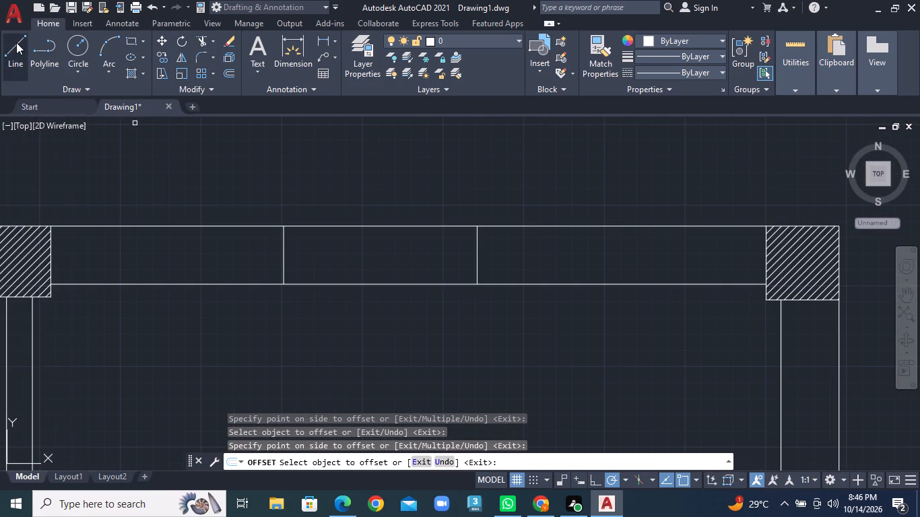
{"action": "left_click", "coordinate": [16, 45]}
{"action": "left_click", "coordinate": [283, 259]}
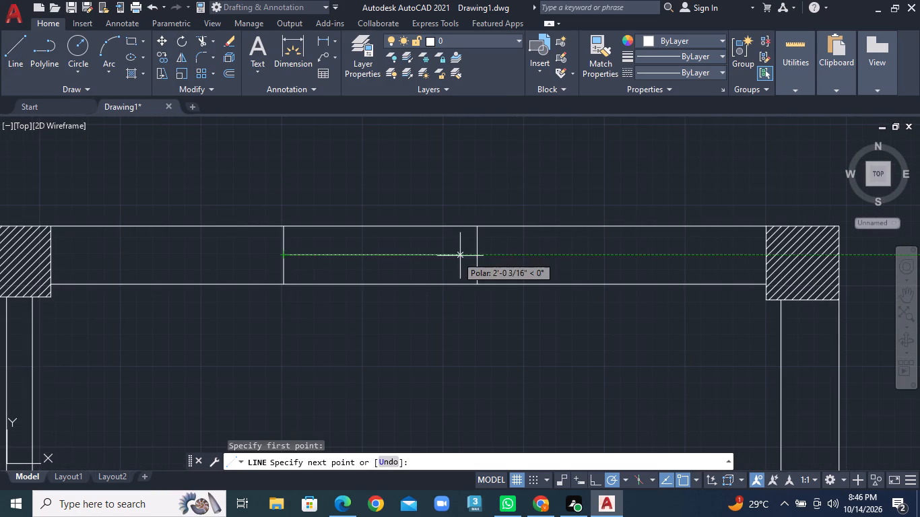
{"action": "left_click", "coordinate": [478, 256]}
{"action": "right_click", "coordinate": [478, 256]}
{"action": "left_click", "coordinate": [509, 269]}
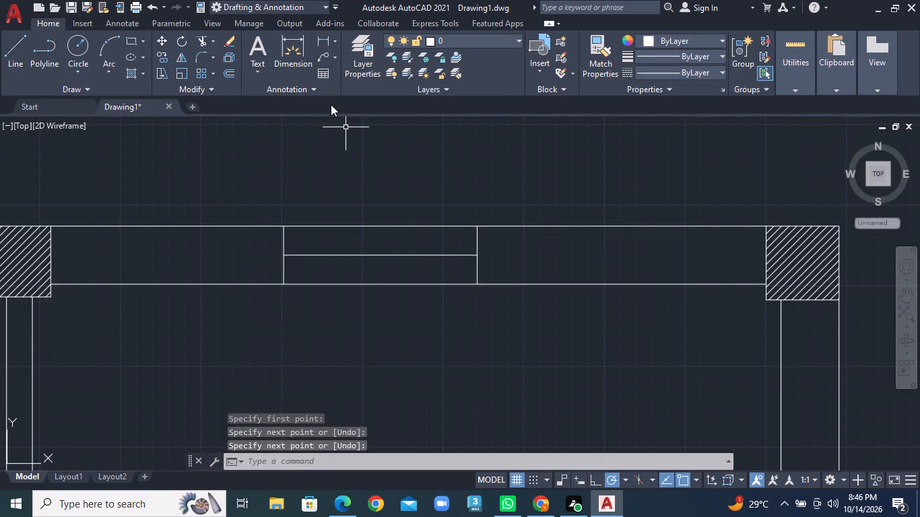
Offset the right window's centre line 1" to both sides, above and below.
{"action": "left_click", "coordinate": [226, 73]}
{"action": "type", "text": "1\""}
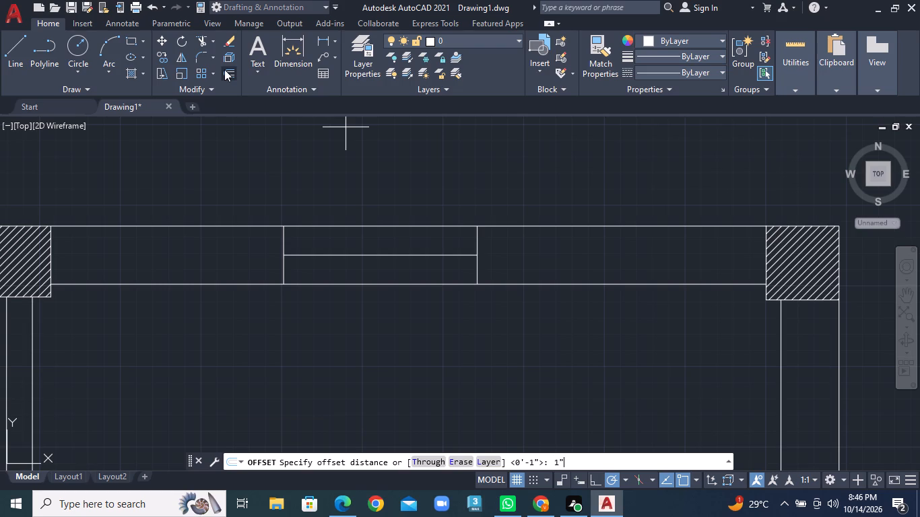
{"action": "key", "text": "Return"}
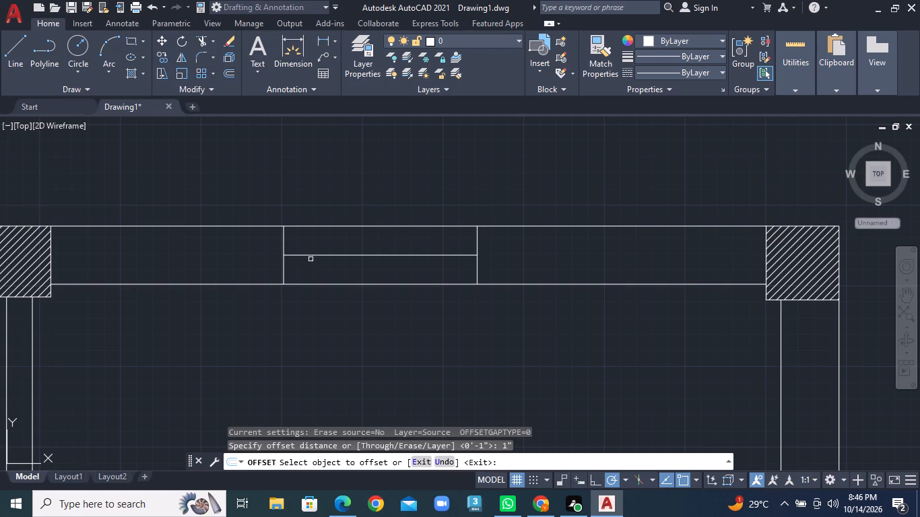
{"action": "left_click", "coordinate": [317, 255]}
{"action": "left_click", "coordinate": [323, 232]}
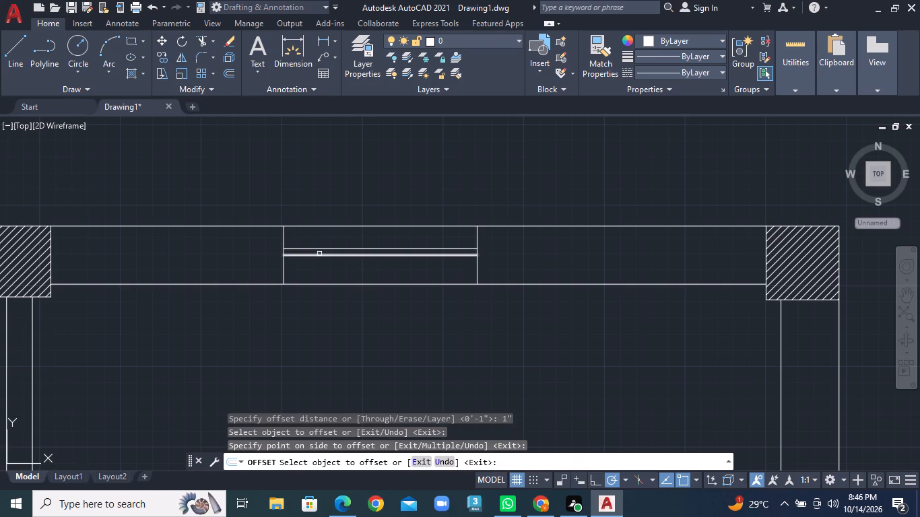
{"action": "left_click", "coordinate": [319, 254]}
{"action": "left_click", "coordinate": [316, 279]}
Draw a jamb line across the left outer wall in the second room from the top, in the upper part of that wall segment.
{"action": "scroll", "coordinate": [333, 276], "scroll_direction": "down", "scroll_amount": 3}
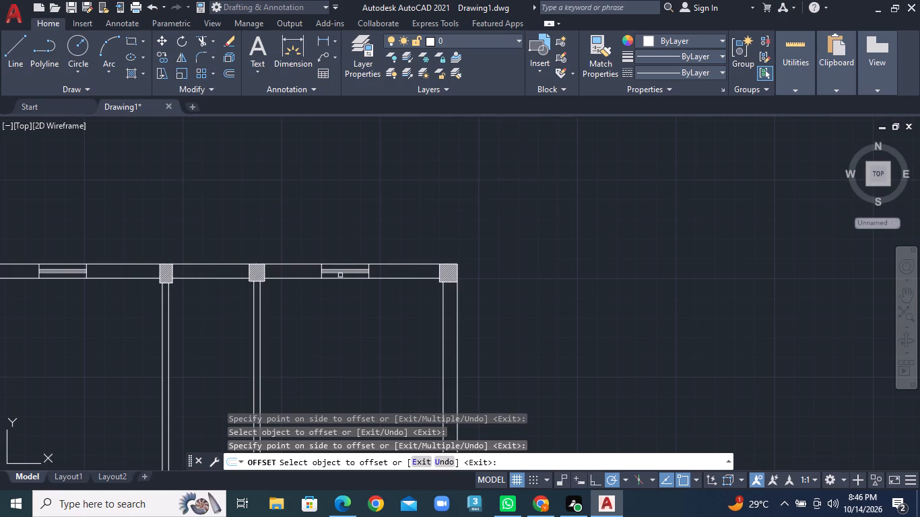
{"action": "scroll", "coordinate": [371, 304], "scroll_direction": "down", "scroll_amount": 1}
{"action": "middle_click_drag", "start_coordinate": [376, 337], "coordinate": [515, 254]}
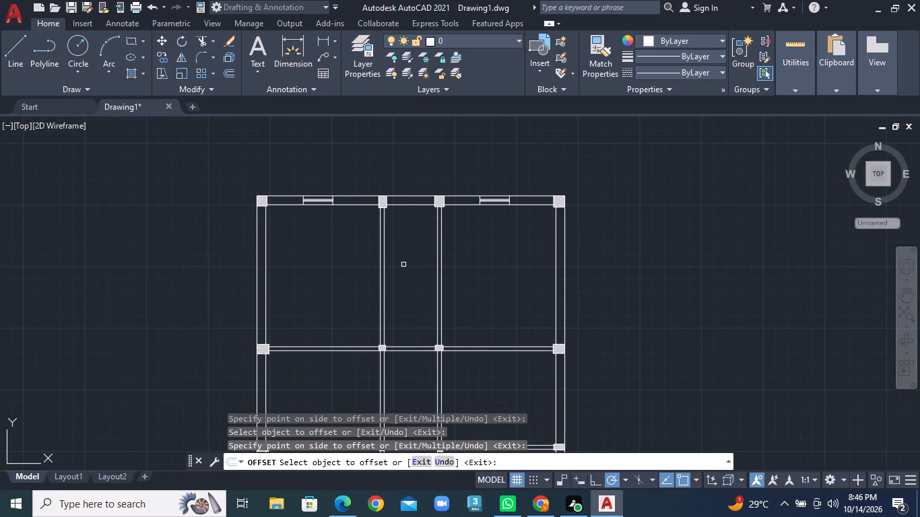
{"action": "middle_click_drag", "start_coordinate": [329, 348], "coordinate": [350, 252]}
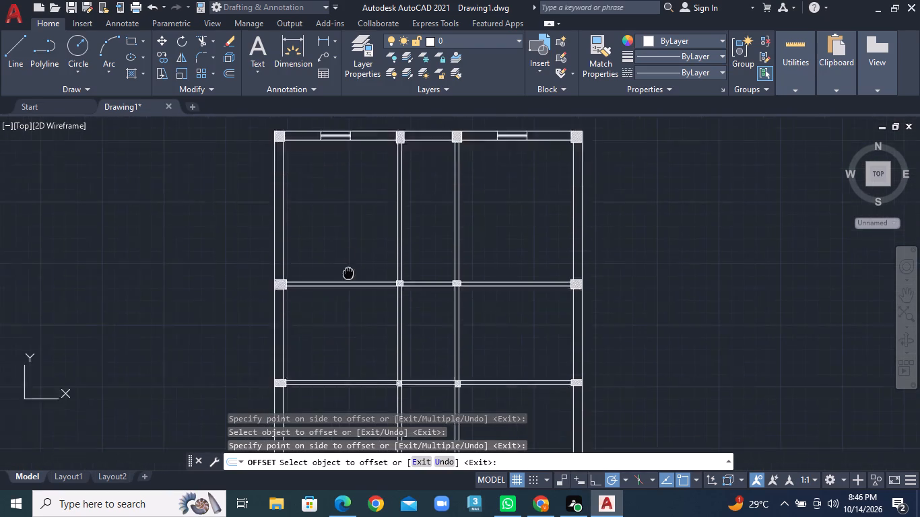
{"action": "middle_click_drag", "start_coordinate": [350, 252], "coordinate": [358, 193]}
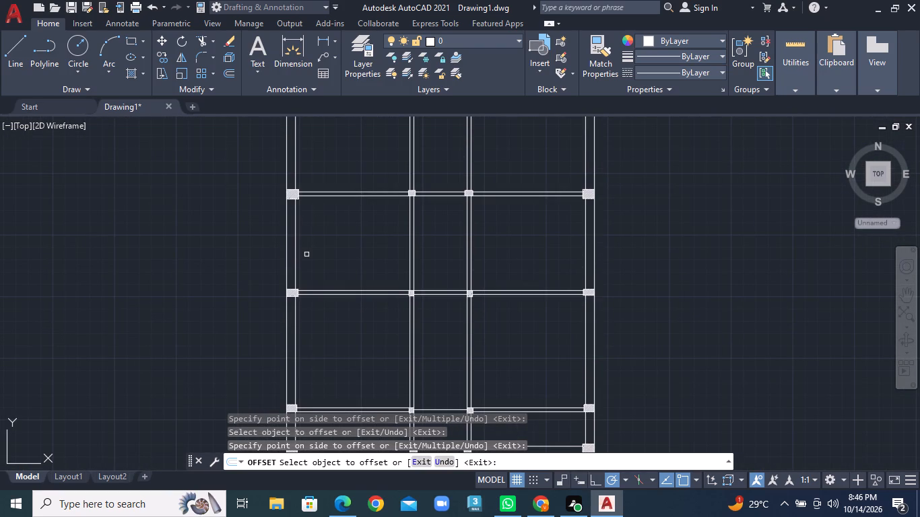
{"action": "scroll", "coordinate": [304, 246], "scroll_direction": "up", "scroll_amount": 2}
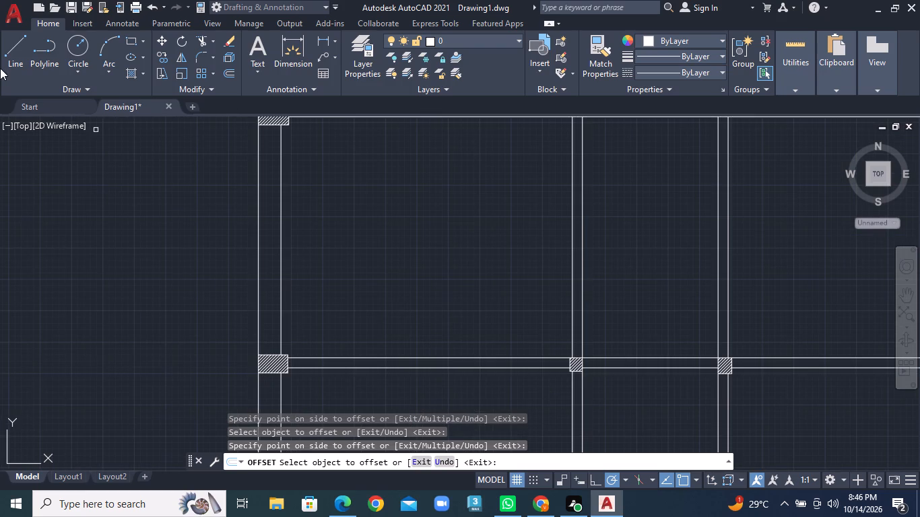
{"action": "left_click", "coordinate": [16, 57]}
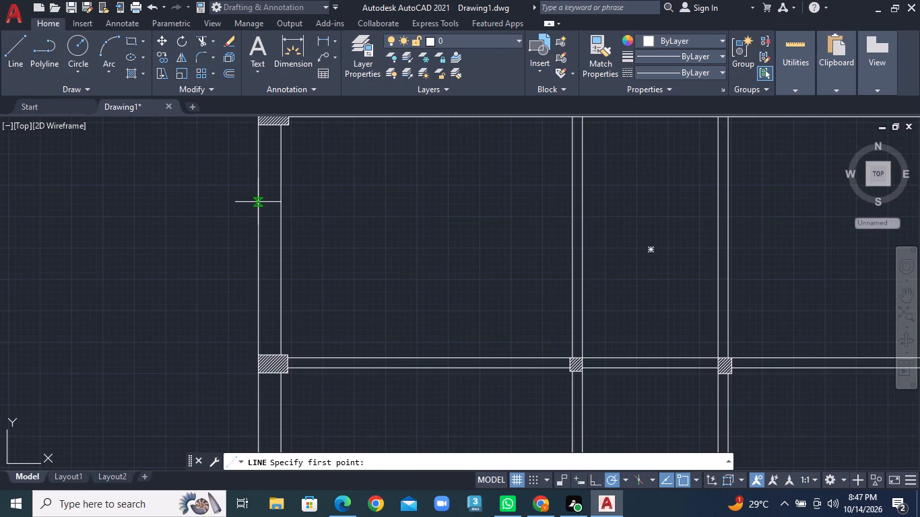
{"action": "left_click", "coordinate": [258, 202]}
{"action": "left_click", "coordinate": [282, 202]}
{"action": "right_click", "coordinate": [342, 224]}
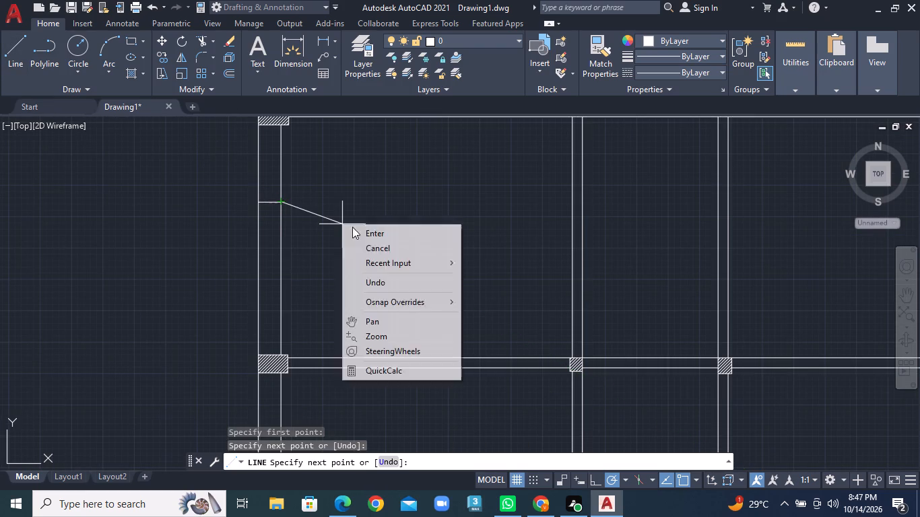
{"action": "double_click", "coordinate": [370, 230]}
Offset the left wall's new jamb line 2'6" downward to form the other window jamb.
{"action": "left_click", "coordinate": [230, 75]}
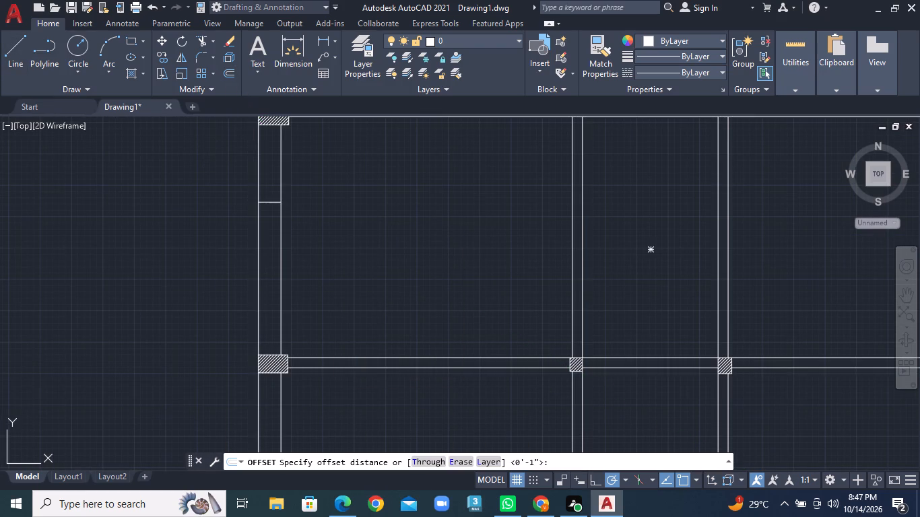
{"action": "type", "text": "2'6\""}
{"action": "key", "text": "Return"}
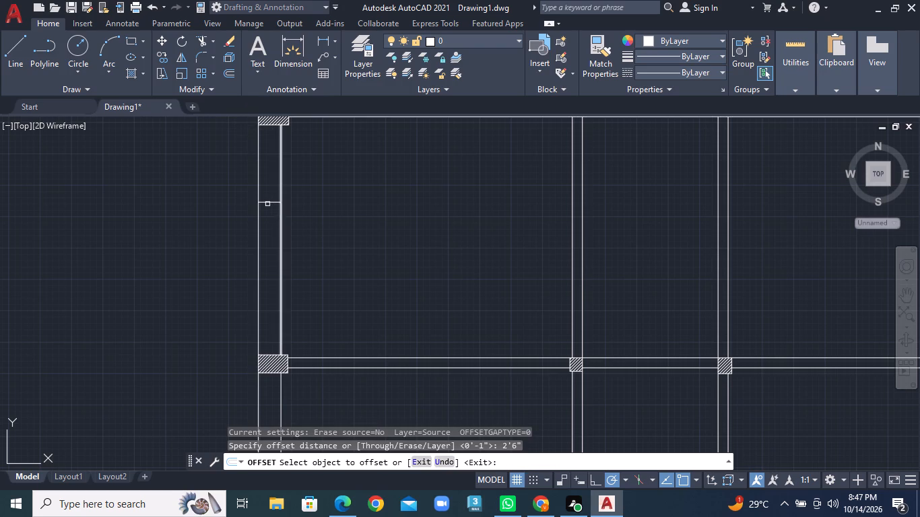
{"action": "left_click", "coordinate": [267, 201]}
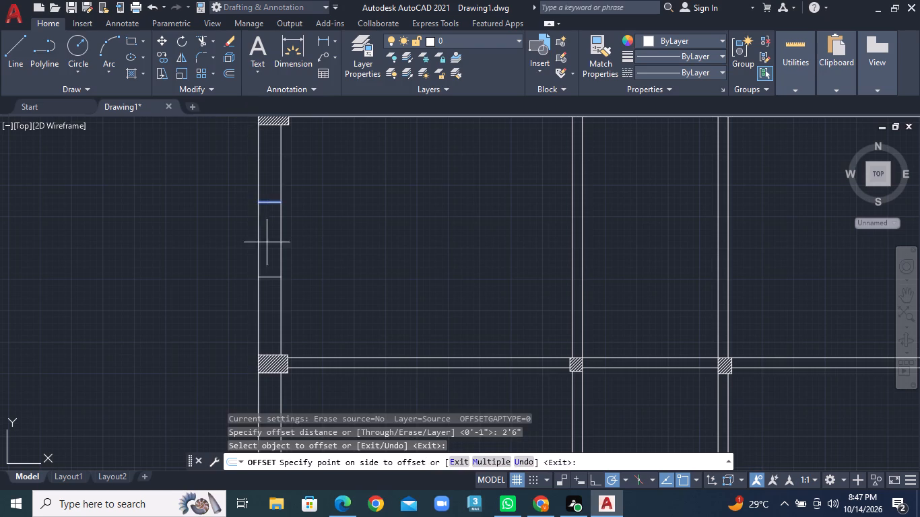
{"action": "left_click", "coordinate": [267, 255]}
Draw a jamb line across the right outer wall in the second room from the top, opposite the left wall's window.
{"action": "scroll", "coordinate": [488, 200], "scroll_direction": "down", "scroll_amount": 2}
{"action": "middle_click_drag", "start_coordinate": [665, 221], "coordinate": [461, 228]}
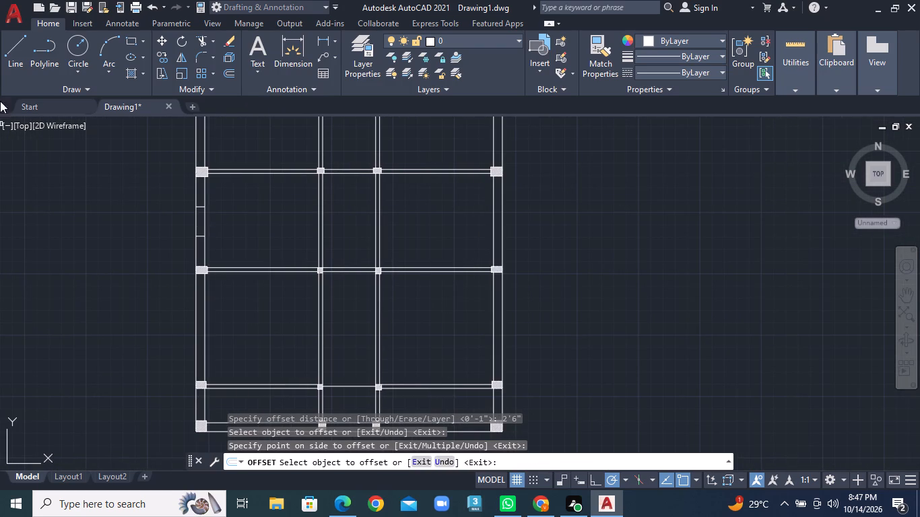
{"action": "left_click", "coordinate": [7, 58]}
{"action": "scroll", "coordinate": [548, 202], "scroll_direction": "up", "scroll_amount": 1}
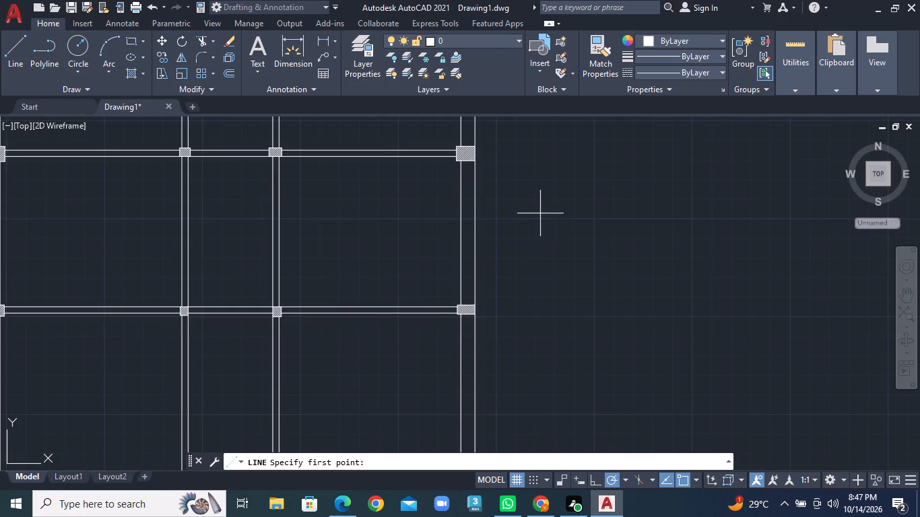
{"action": "scroll", "coordinate": [540, 213], "scroll_direction": "down", "scroll_amount": 1}
{"action": "scroll", "coordinate": [513, 215], "scroll_direction": "up", "scroll_amount": 2}
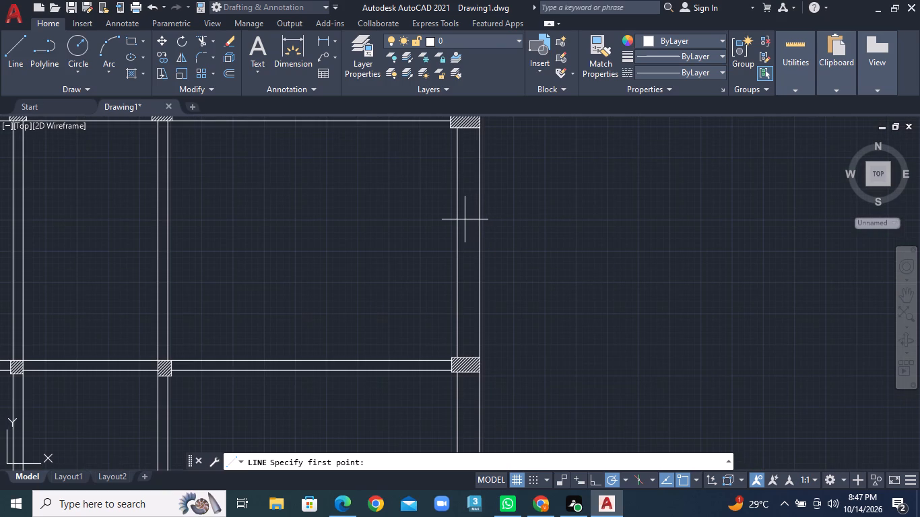
{"action": "left_click", "coordinate": [459, 217]}
{"action": "left_click", "coordinate": [482, 217]}
{"action": "right_click", "coordinate": [482, 217]}
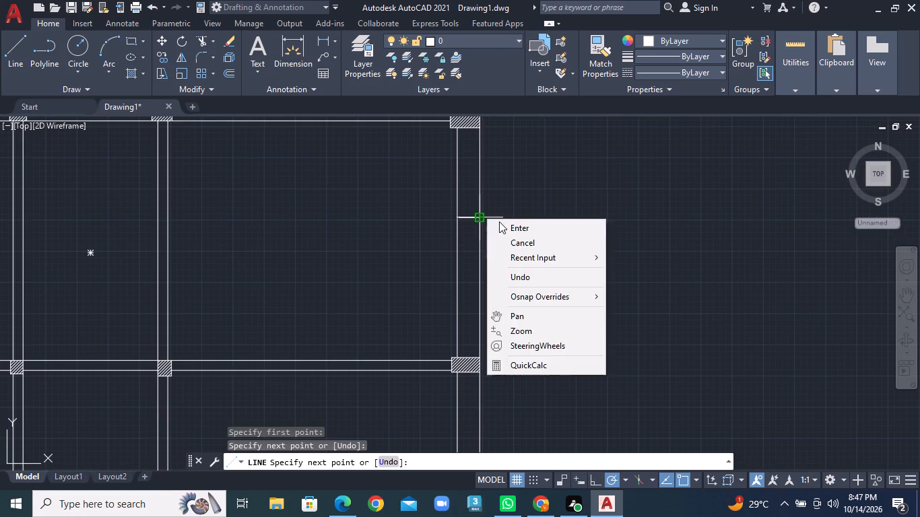
{"action": "left_click", "coordinate": [499, 221]}
Offset the right wall's new jamb line 2'6" downward to form the other window jamb.
{"action": "left_click", "coordinate": [231, 70]}
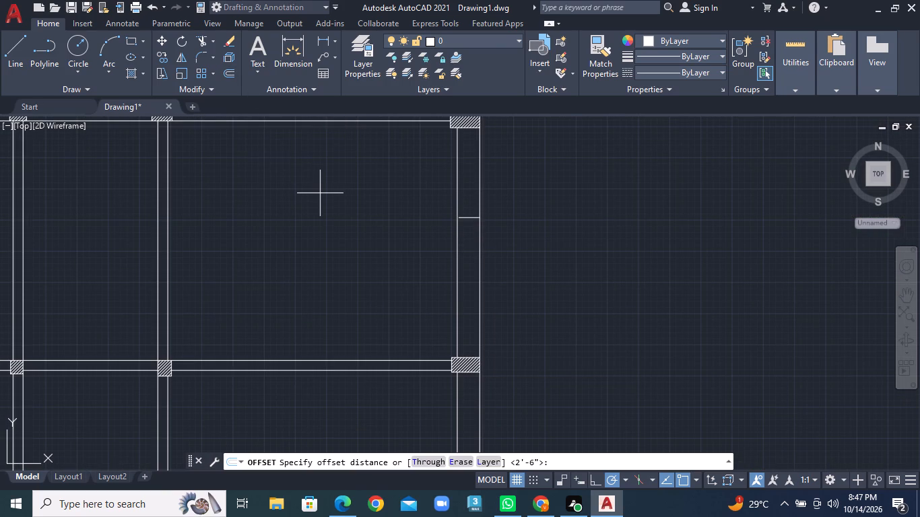
{"action": "type", "text": "1\""}
{"action": "key", "text": "BackSpace"}
{"action": "key", "text": "BackSpace"}
{"action": "type", "text": "2'6\""}
{"action": "key", "text": "Return"}
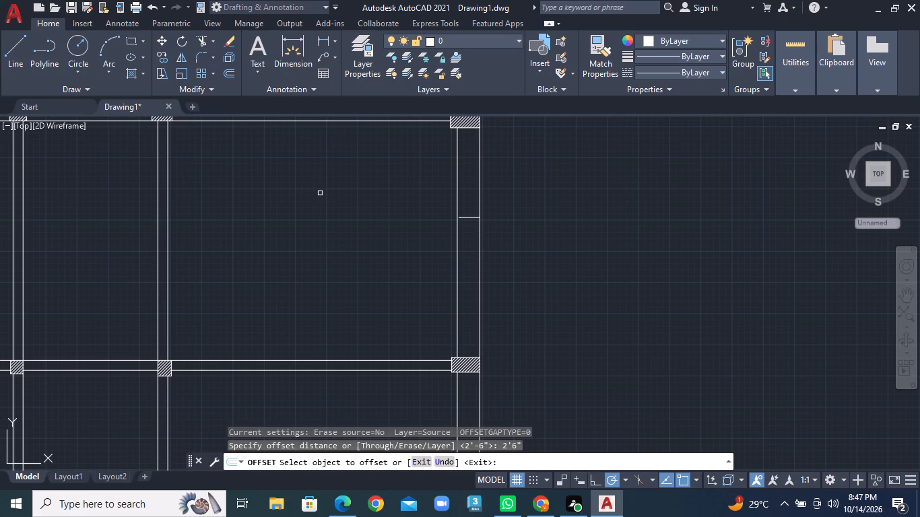
{"action": "left_click", "coordinate": [467, 217]}
{"action": "left_click", "coordinate": [465, 263]}
Draw a vertical centre line between the midpoints of the two jamb lines of the left outer wall's window.
{"action": "scroll", "coordinate": [479, 256], "scroll_direction": "down", "scroll_amount": 2}
{"action": "middle_click_drag", "start_coordinate": [493, 252], "coordinate": [578, 247]}
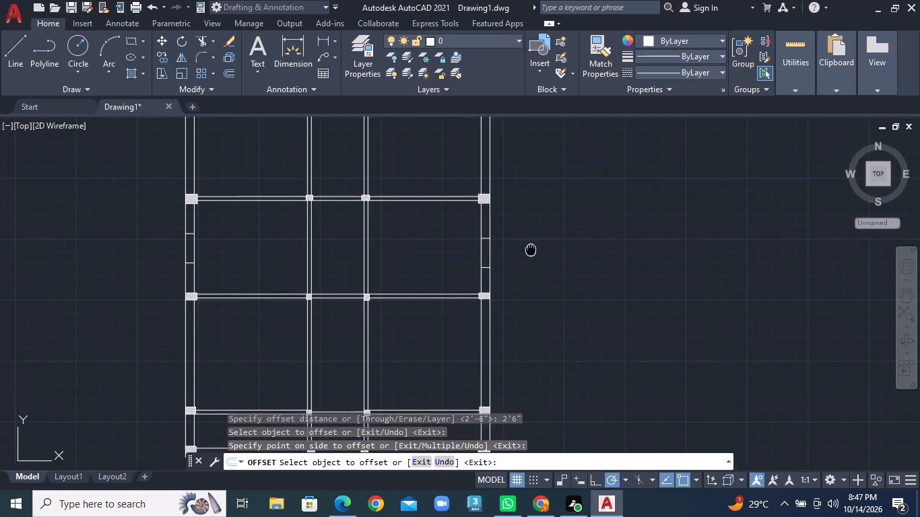
{"action": "middle_click_drag", "start_coordinate": [578, 247], "coordinate": [618, 245]}
{"action": "left_click", "coordinate": [8, 45]}
{"action": "scroll", "coordinate": [328, 292], "scroll_direction": "up", "scroll_amount": 2}
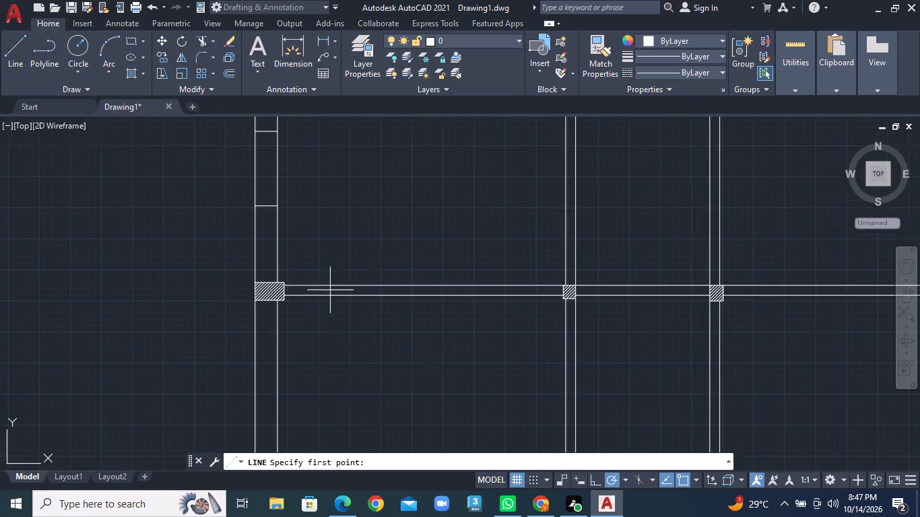
{"action": "scroll", "coordinate": [283, 223], "scroll_direction": "up", "scroll_amount": 1}
{"action": "middle_click_drag", "start_coordinate": [283, 223], "coordinate": [311, 346]}
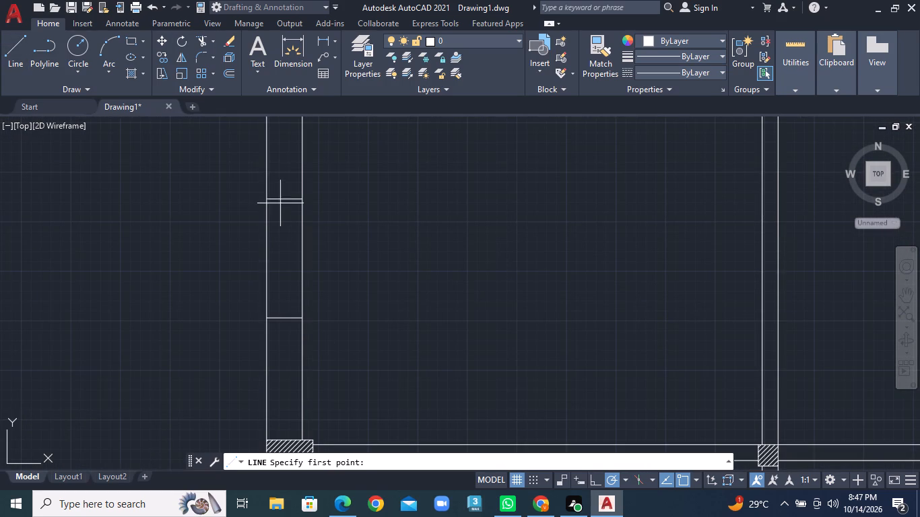
{"action": "left_click", "coordinate": [280, 201]}
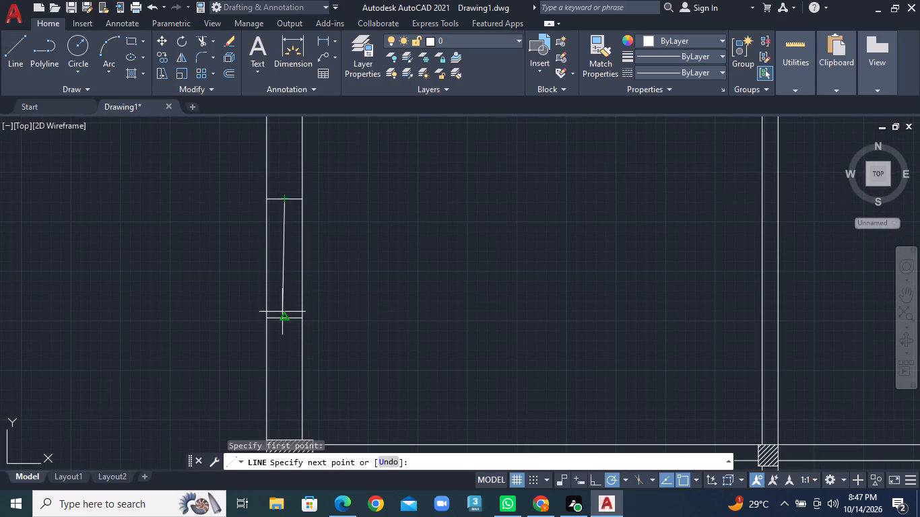
{"action": "left_click", "coordinate": [282, 313]}
{"action": "right_click", "coordinate": [282, 313]}
{"action": "left_click", "coordinate": [347, 327]}
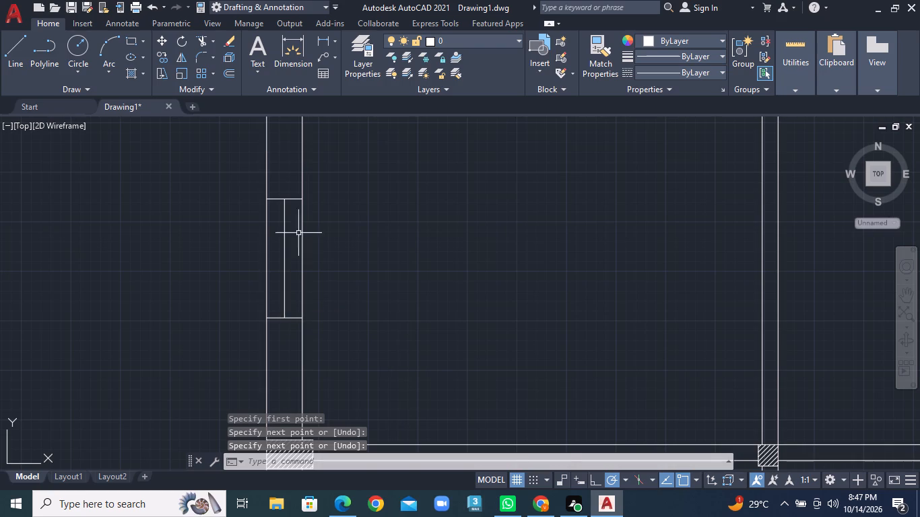
Offset the left wall window's centre line 1" to both sides.
{"action": "left_click", "coordinate": [226, 69]}
{"action": "type", "text": "1\""}
{"action": "key", "text": "Return"}
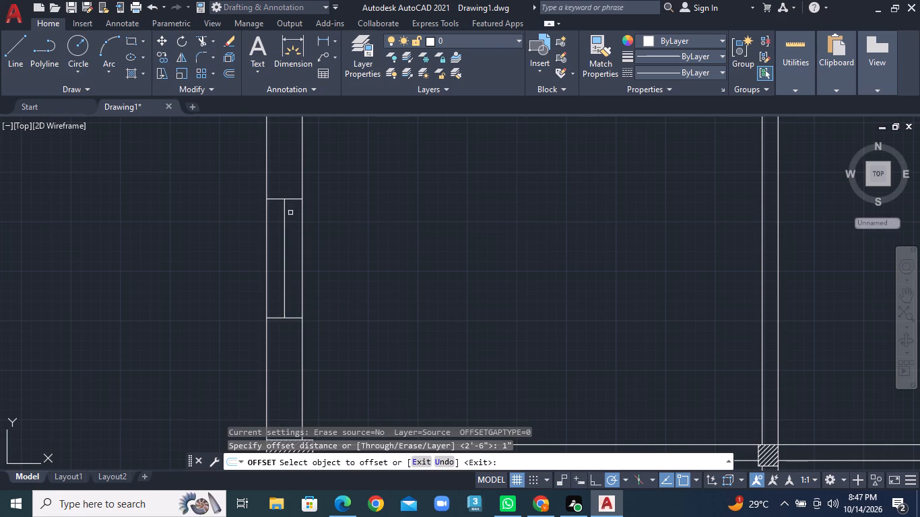
{"action": "left_click", "coordinate": [284, 221]}
{"action": "double_click", "coordinate": [280, 221]}
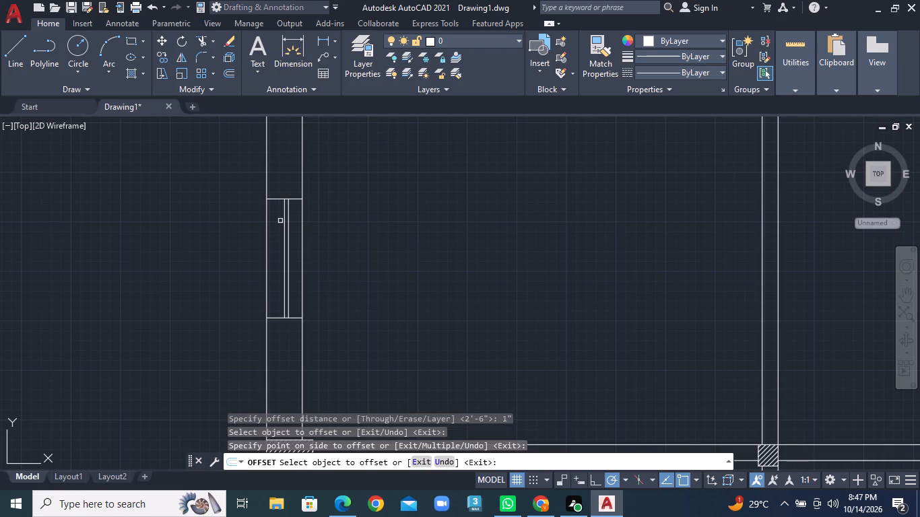
{"action": "left_click", "coordinate": [283, 221]}
{"action": "left_click", "coordinate": [274, 221]}
Draw a vertical centre line between the midpoints of the two jamb lines of the right outer wall's window.
{"action": "scroll", "coordinate": [324, 221], "scroll_direction": "down", "scroll_amount": 1}
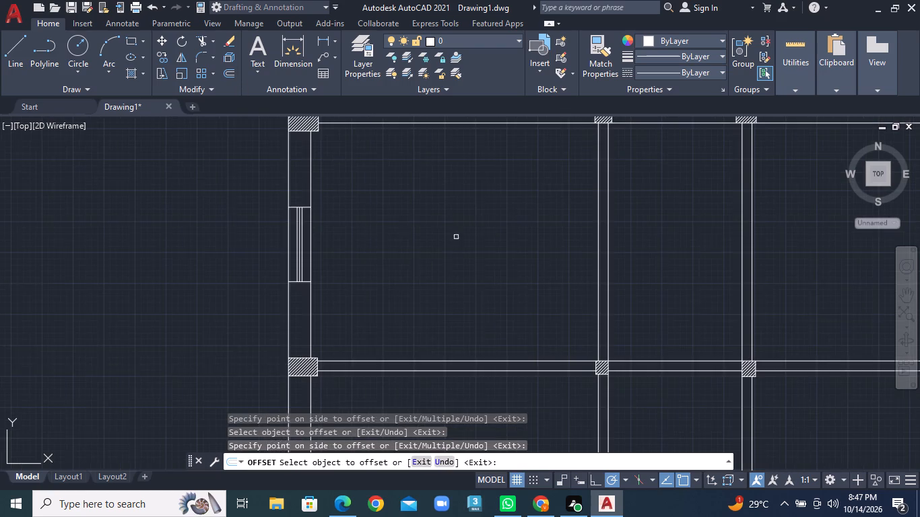
{"action": "middle_click_drag", "start_coordinate": [569, 233], "coordinate": [126, 244]}
{"action": "middle_click_drag", "start_coordinate": [482, 239], "coordinate": [40, 216]}
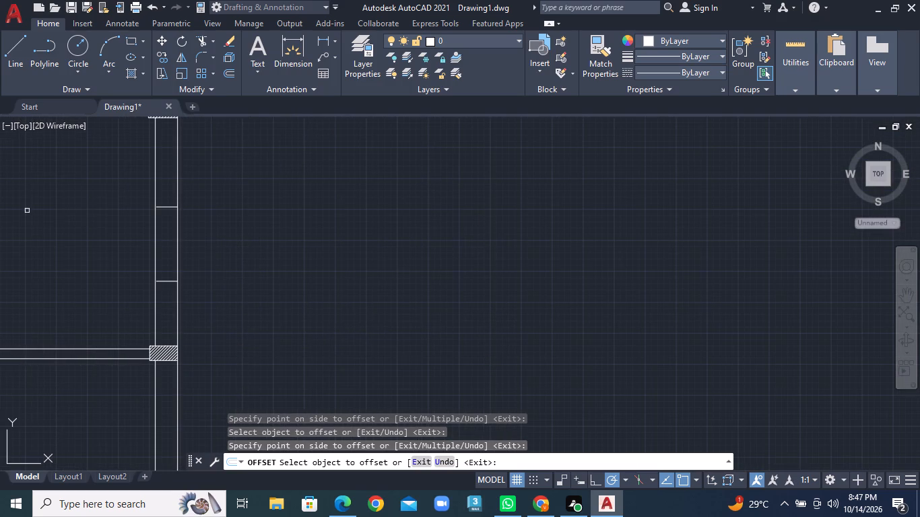
{"action": "left_click", "coordinate": [9, 48]}
{"action": "scroll", "coordinate": [145, 201], "scroll_direction": "up", "scroll_amount": 1}
{"action": "middle_click_drag", "start_coordinate": [180, 245], "coordinate": [346, 181]}
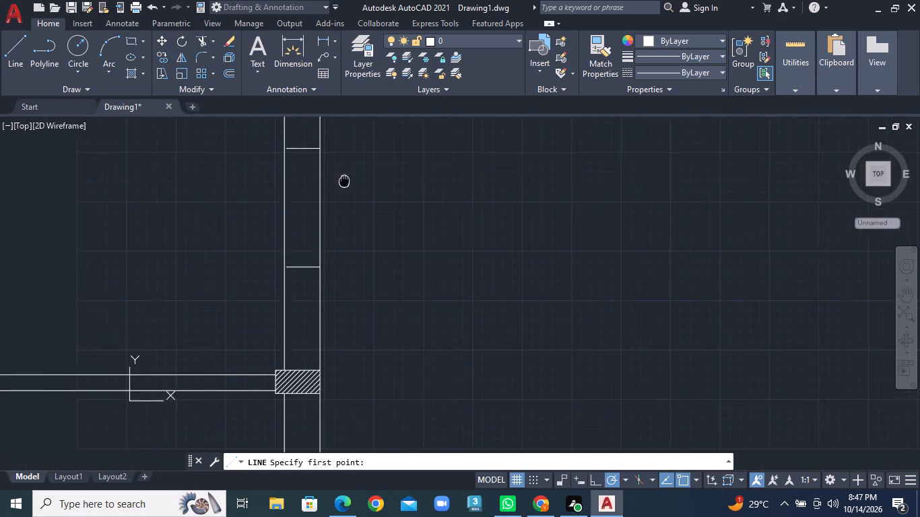
{"action": "middle_click_drag", "start_coordinate": [346, 181], "coordinate": [347, 181]}
{"action": "left_click", "coordinate": [352, 146]}
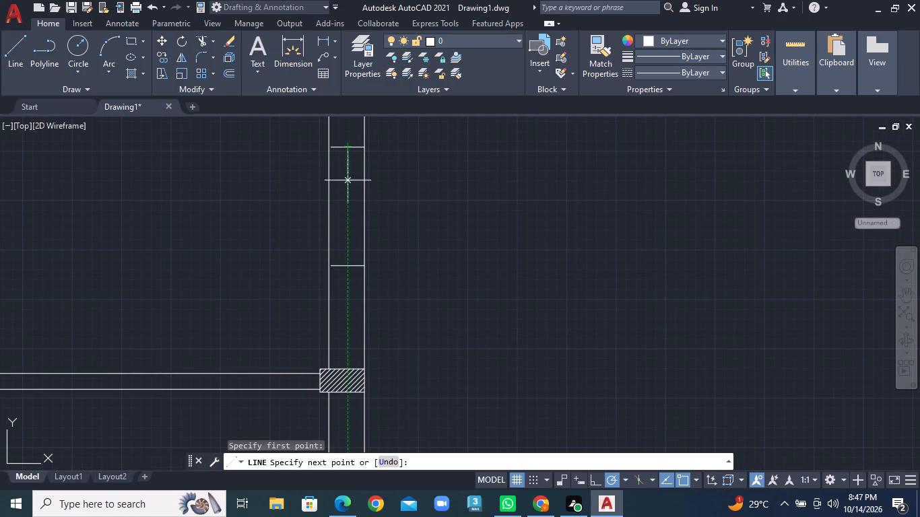
{"action": "left_click", "coordinate": [346, 265]}
{"action": "right_click", "coordinate": [346, 265]}
{"action": "left_click", "coordinate": [355, 270]}
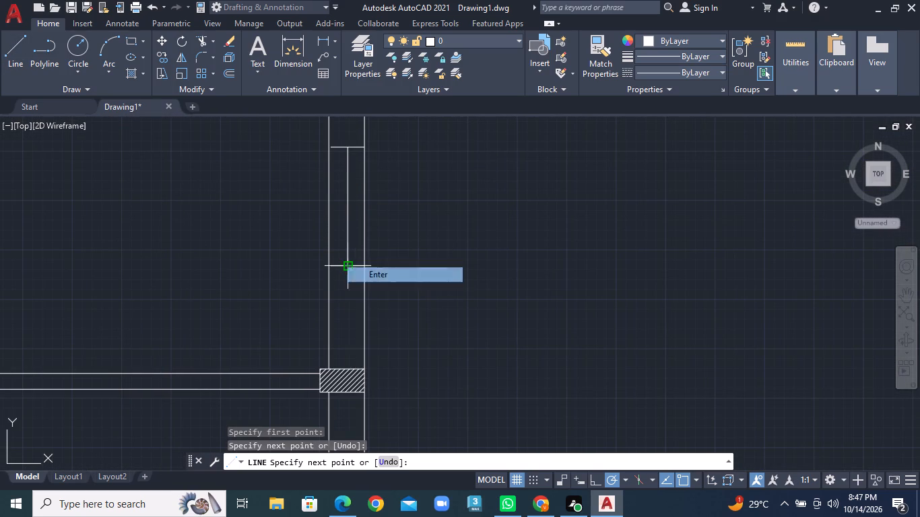
Offset the right wall window's centre line 1" to both sides.
{"action": "middle_click_drag", "start_coordinate": [339, 168], "coordinate": [322, 232]}
{"action": "left_click", "coordinate": [230, 75]}
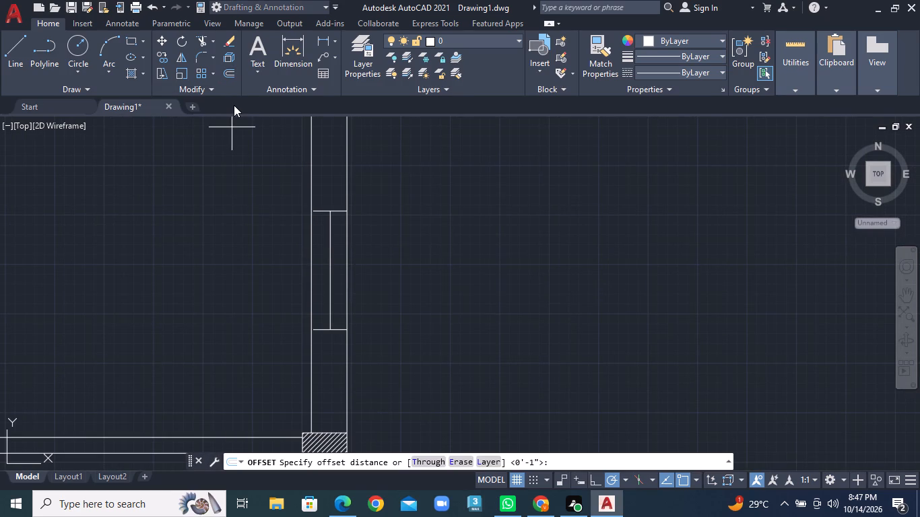
{"action": "type", "text": "1\""}
{"action": "key", "text": "Return"}
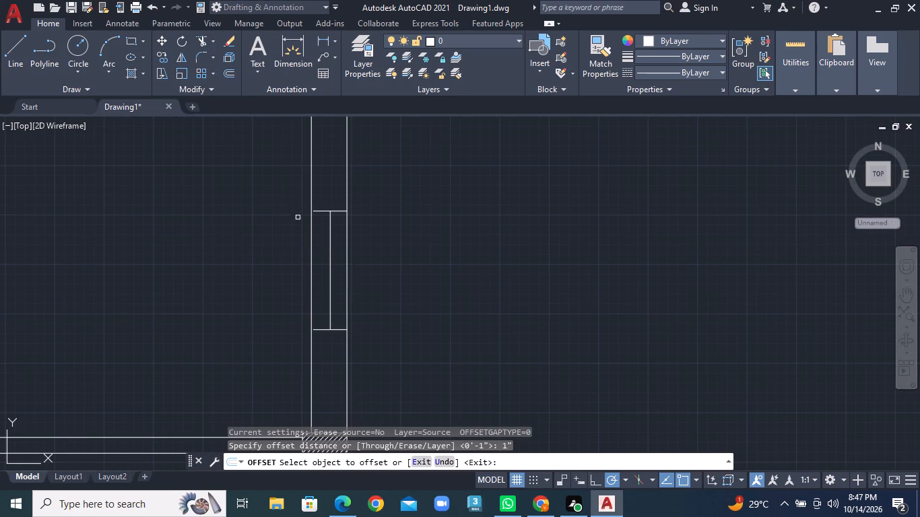
{"action": "left_click", "coordinate": [330, 271]}
{"action": "left_click", "coordinate": [317, 271]}
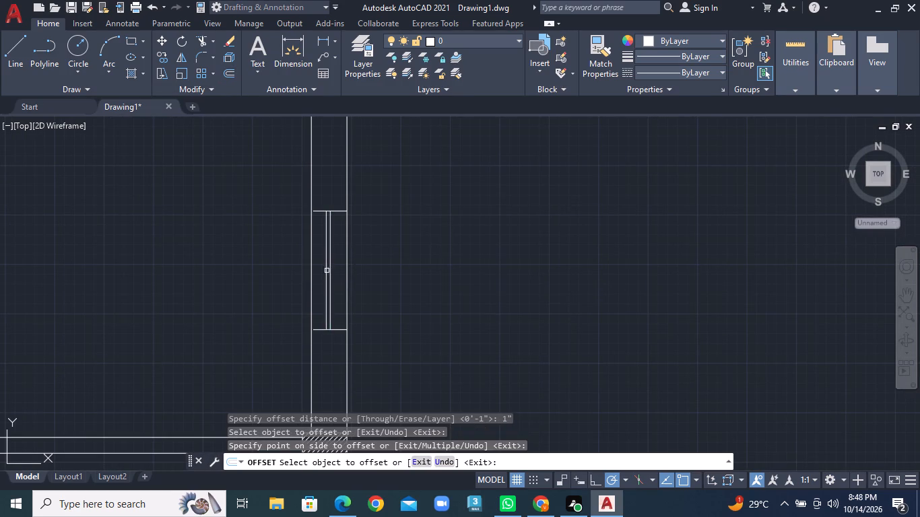
{"action": "left_click", "coordinate": [330, 271]}
{"action": "left_click", "coordinate": [351, 271]}
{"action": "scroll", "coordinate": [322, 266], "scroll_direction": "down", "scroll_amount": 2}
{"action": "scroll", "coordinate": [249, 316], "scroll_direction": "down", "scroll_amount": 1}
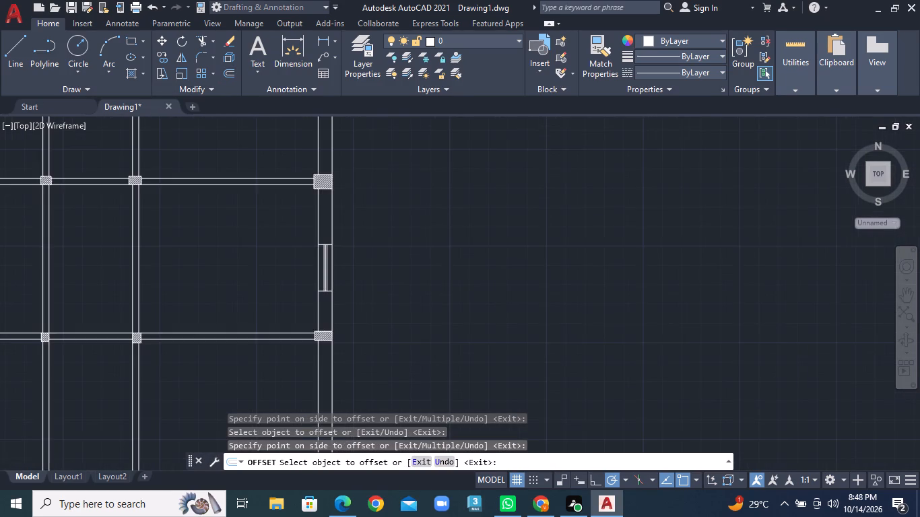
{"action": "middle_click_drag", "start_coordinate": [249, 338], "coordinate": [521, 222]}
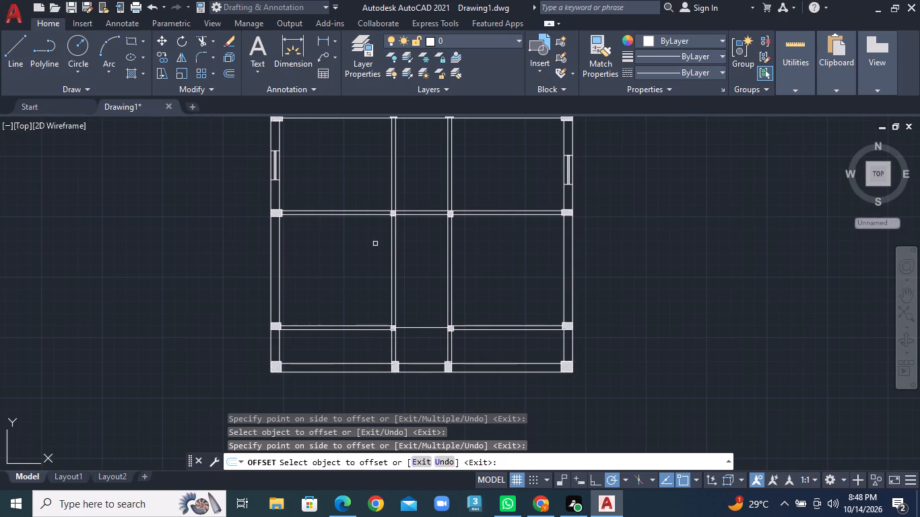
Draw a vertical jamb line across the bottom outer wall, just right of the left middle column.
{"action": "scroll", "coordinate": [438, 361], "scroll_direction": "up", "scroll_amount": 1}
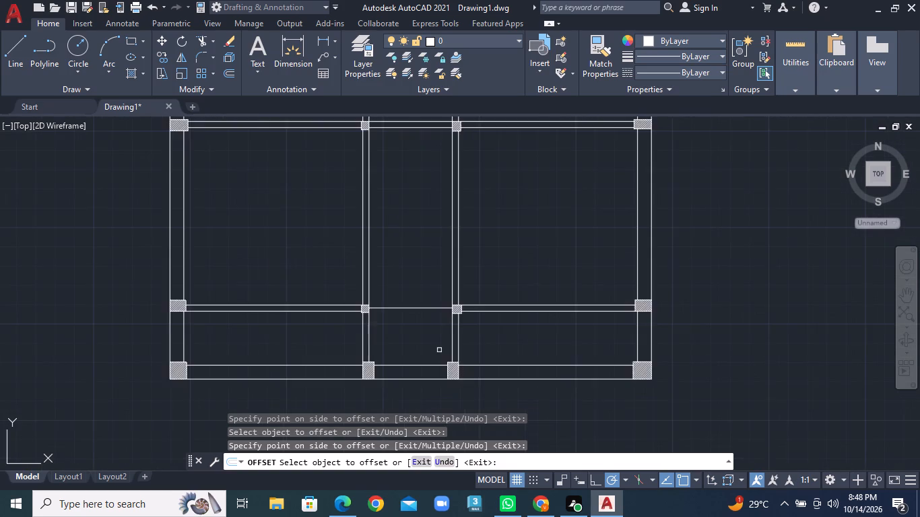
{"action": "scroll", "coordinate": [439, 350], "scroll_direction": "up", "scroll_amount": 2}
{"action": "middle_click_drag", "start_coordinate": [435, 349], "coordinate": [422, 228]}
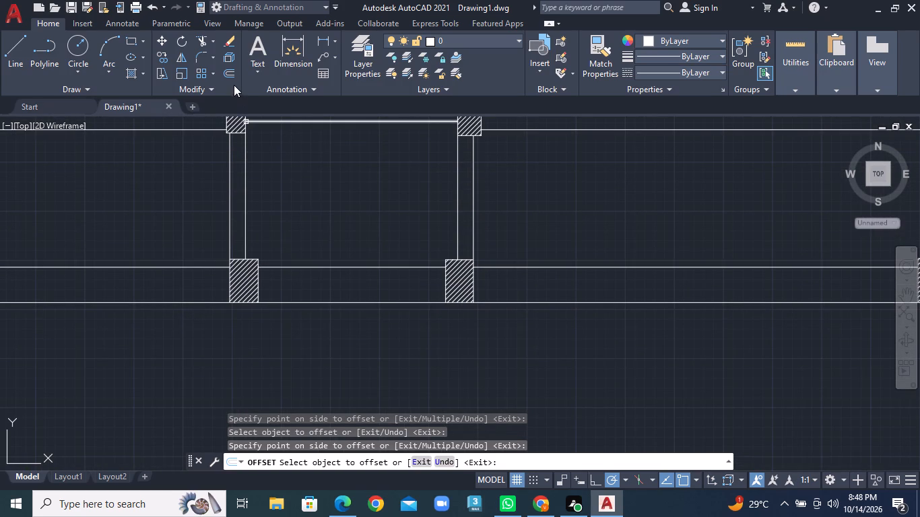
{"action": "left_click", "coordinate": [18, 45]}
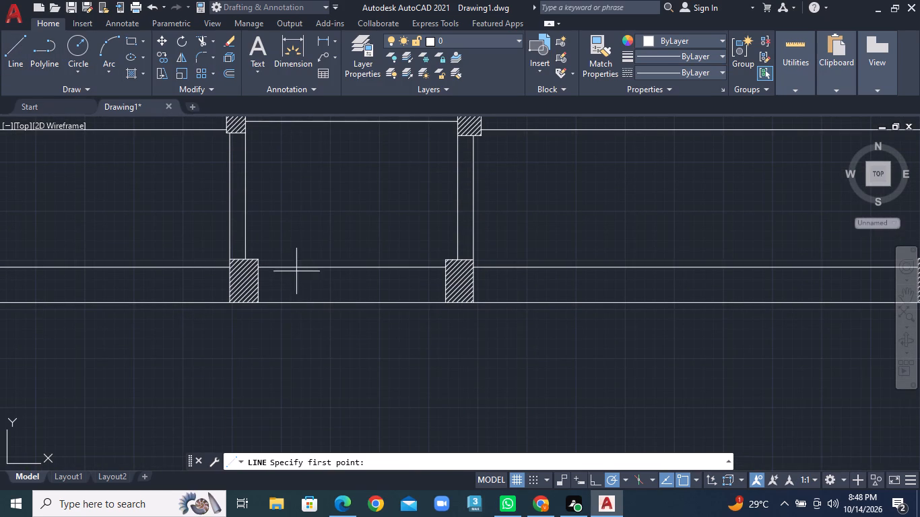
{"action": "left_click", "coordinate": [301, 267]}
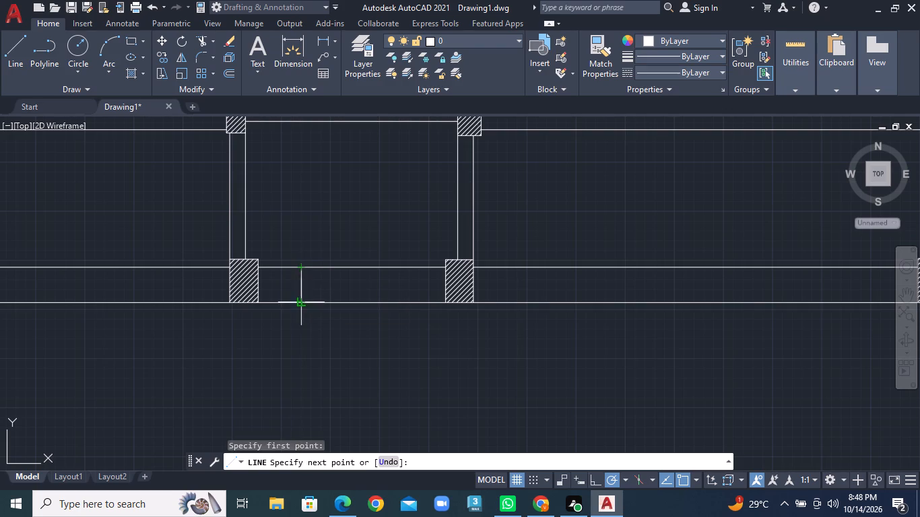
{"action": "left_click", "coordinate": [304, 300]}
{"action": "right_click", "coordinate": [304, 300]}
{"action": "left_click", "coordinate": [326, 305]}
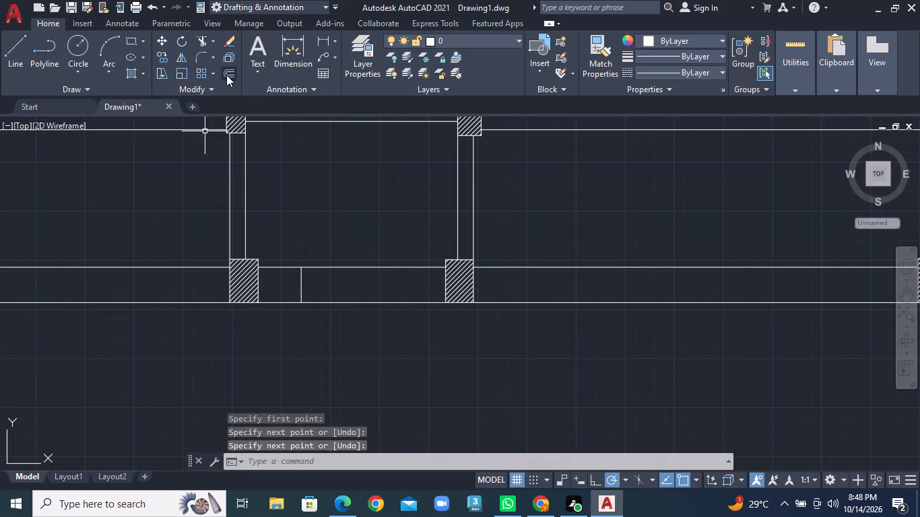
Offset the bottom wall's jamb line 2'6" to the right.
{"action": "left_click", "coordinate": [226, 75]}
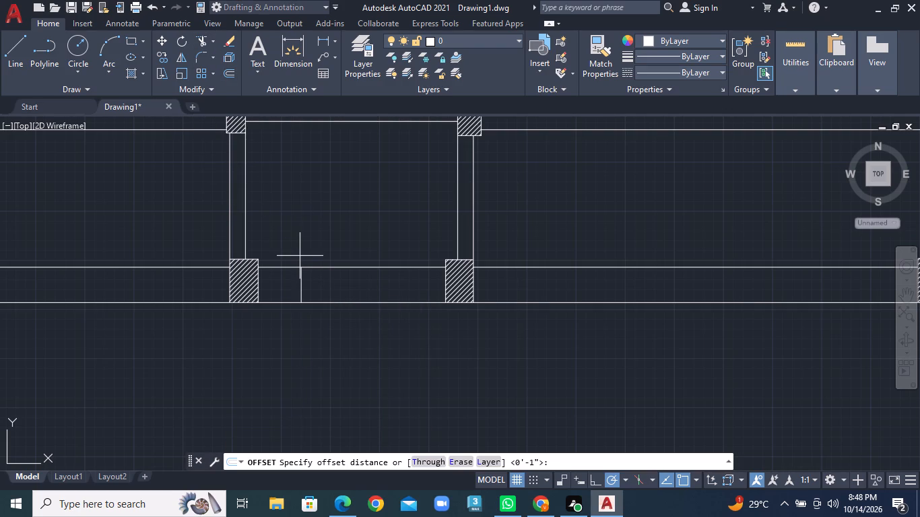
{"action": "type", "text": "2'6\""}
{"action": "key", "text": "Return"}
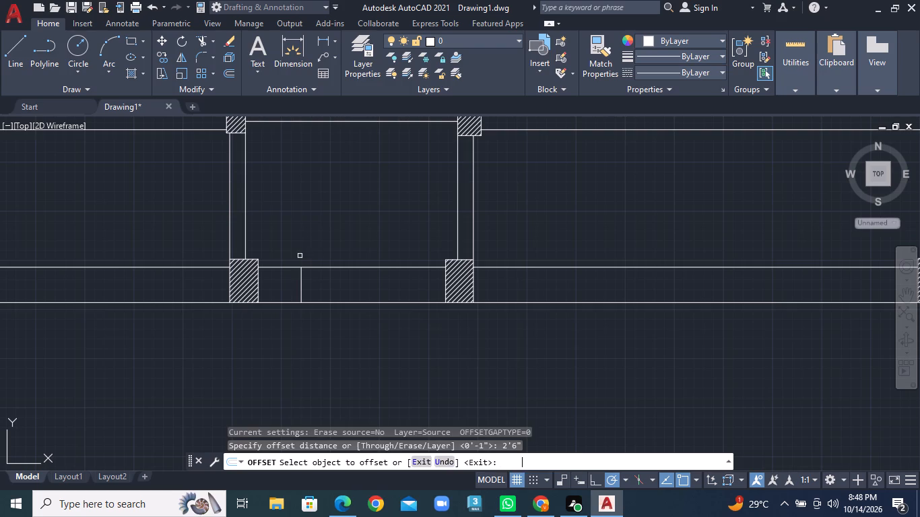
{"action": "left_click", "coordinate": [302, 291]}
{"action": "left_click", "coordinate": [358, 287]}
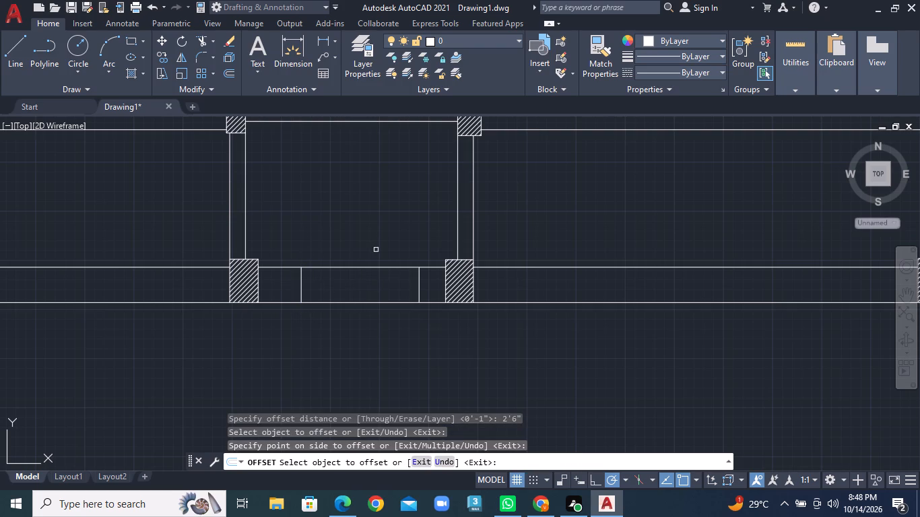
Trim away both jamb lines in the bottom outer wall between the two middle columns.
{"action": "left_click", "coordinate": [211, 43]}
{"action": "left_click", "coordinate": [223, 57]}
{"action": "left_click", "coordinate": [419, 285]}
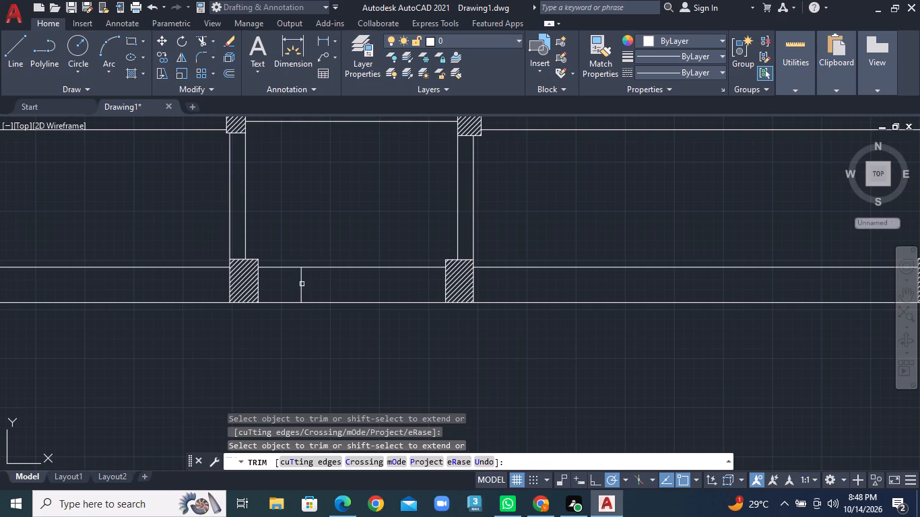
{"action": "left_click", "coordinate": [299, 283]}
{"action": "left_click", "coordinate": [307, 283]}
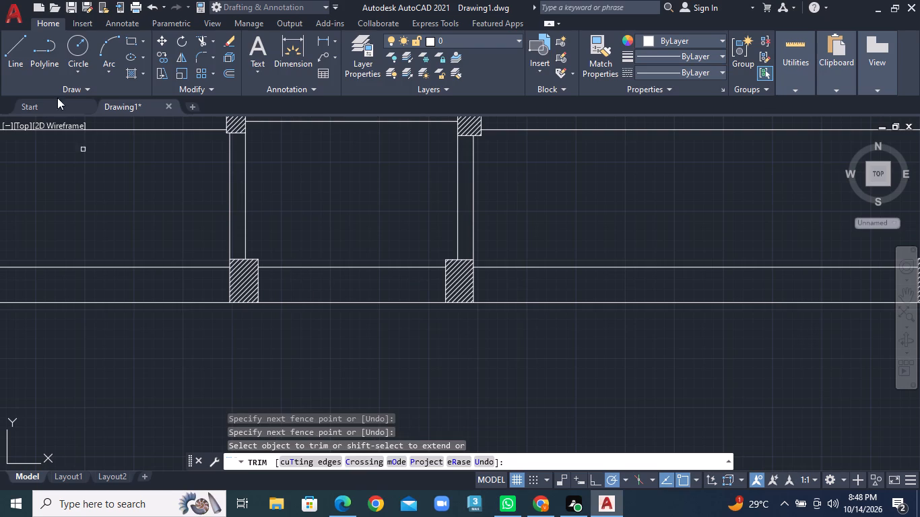
Draw a new vertical jamb line across the bottom outer wall, slightly closer to the left middle column than before.
{"action": "left_click", "coordinate": [20, 57]}
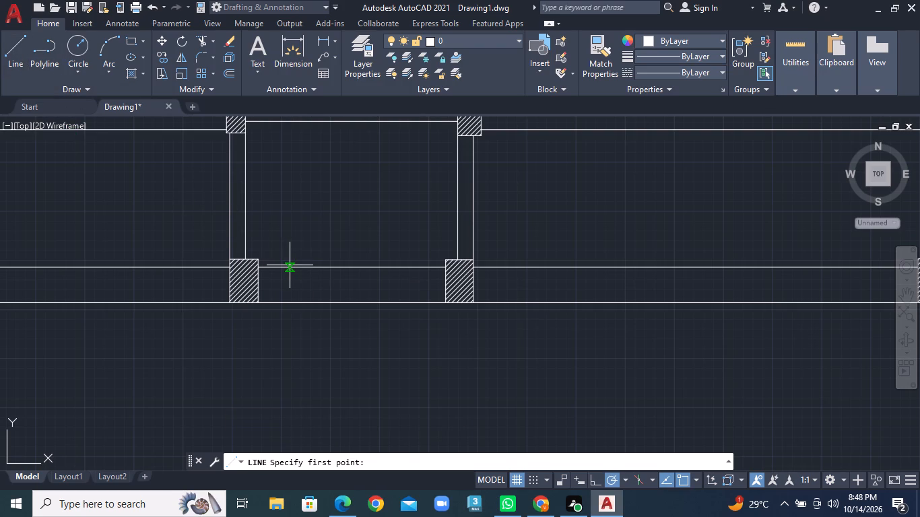
{"action": "left_click", "coordinate": [289, 265]}
{"action": "left_click", "coordinate": [287, 302]}
{"action": "right_click", "coordinate": [287, 302]}
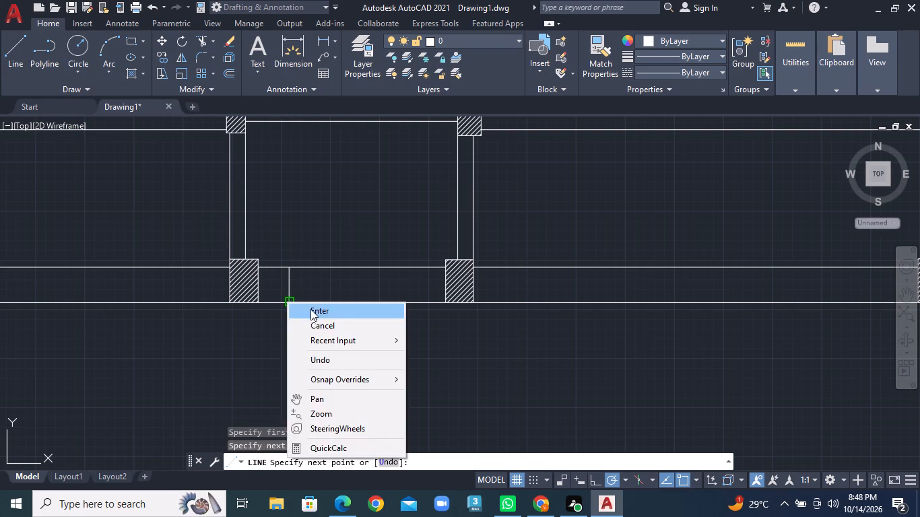
{"action": "left_click", "coordinate": [313, 309]}
Offset the new bottom wall jamb line 2'6" to the right.
{"action": "left_click", "coordinate": [234, 72]}
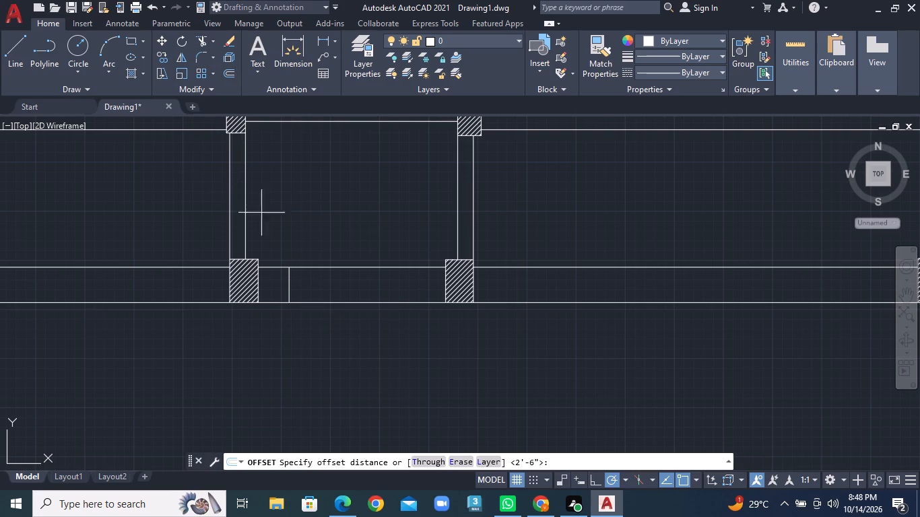
{"action": "type", "text": "2'6\""}
{"action": "key", "text": "Return"}
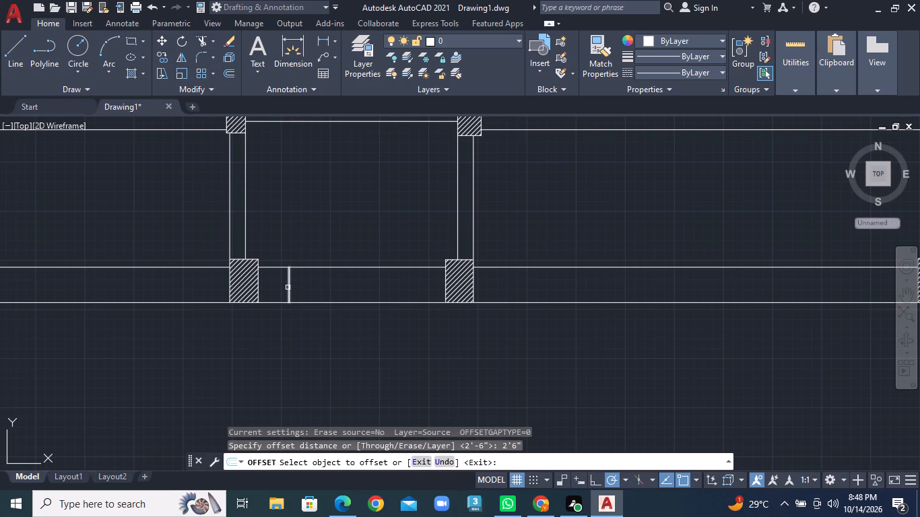
{"action": "left_click", "coordinate": [288, 287]}
{"action": "left_click", "coordinate": [340, 291]}
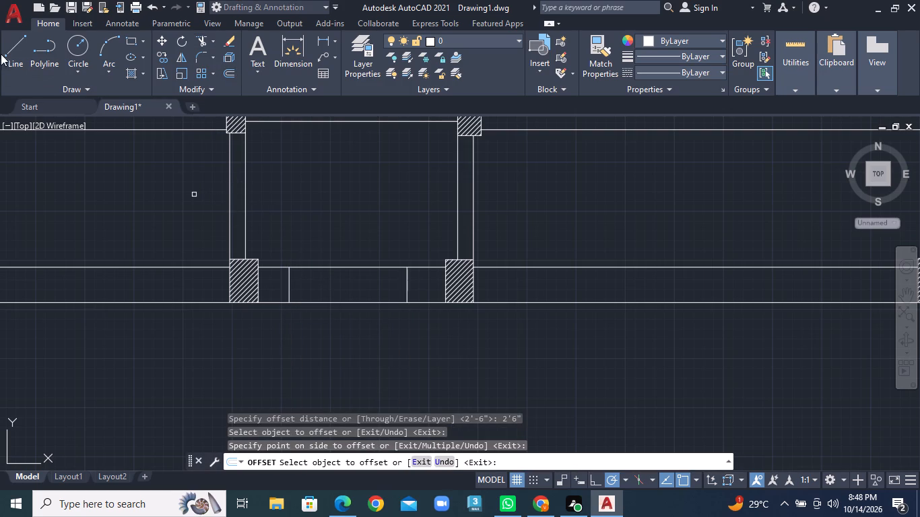
Draw a horizontal centre line between the midpoints of the two jamb lines of the bottom outer wall's window.
{"action": "left_click", "coordinate": [10, 53]}
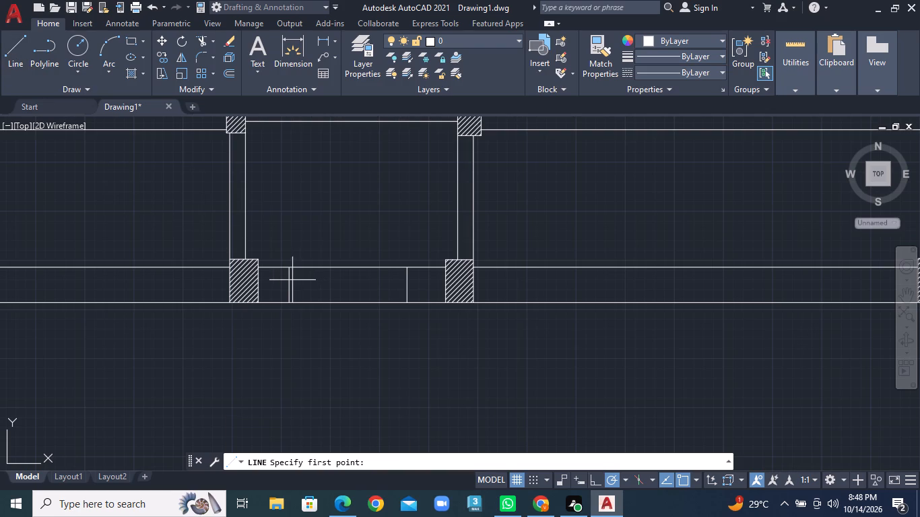
{"action": "left_click", "coordinate": [292, 287]}
{"action": "double_click", "coordinate": [408, 286]}
{"action": "right_click", "coordinate": [408, 286]}
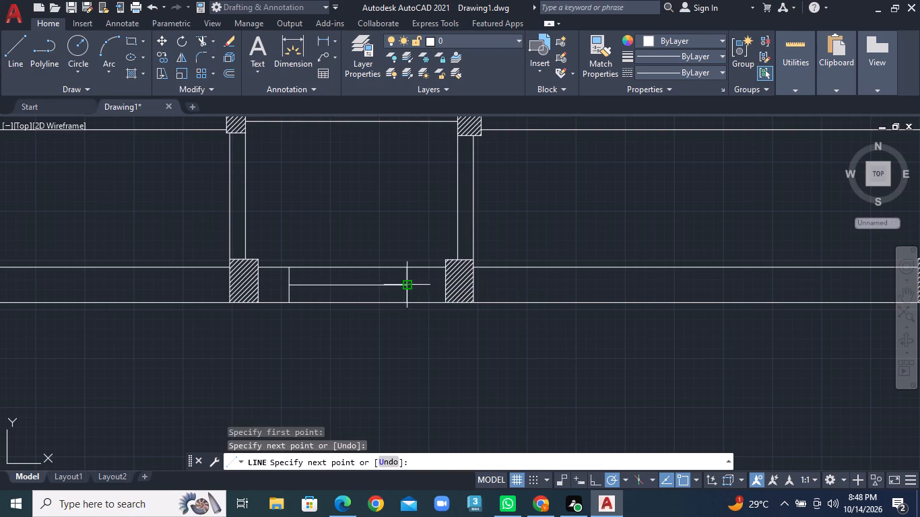
{"action": "left_click", "coordinate": [437, 292]}
Offset the bottom wall window's centre line 1" to both sides.
{"action": "left_click", "coordinate": [230, 75]}
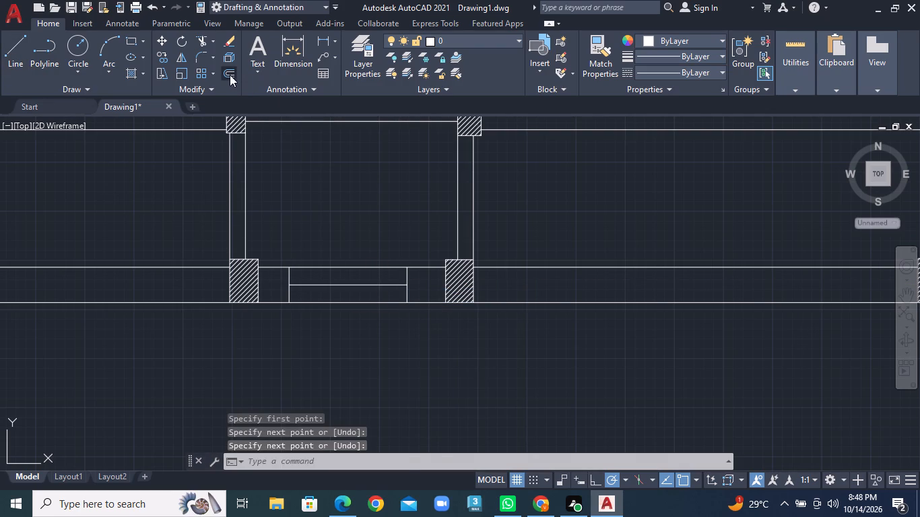
{"action": "type", "text": "1\""}
{"action": "key", "text": "Return"}
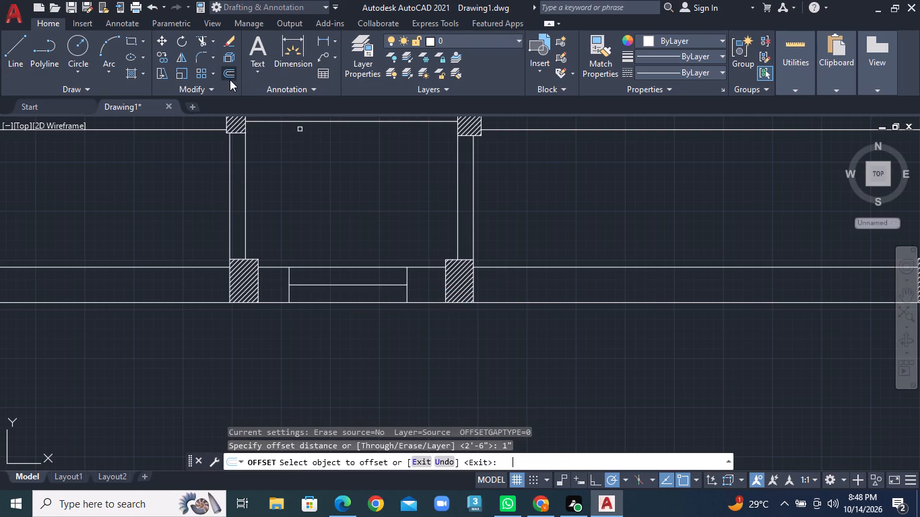
{"action": "scroll", "coordinate": [335, 241], "scroll_direction": "up", "scroll_amount": 1}
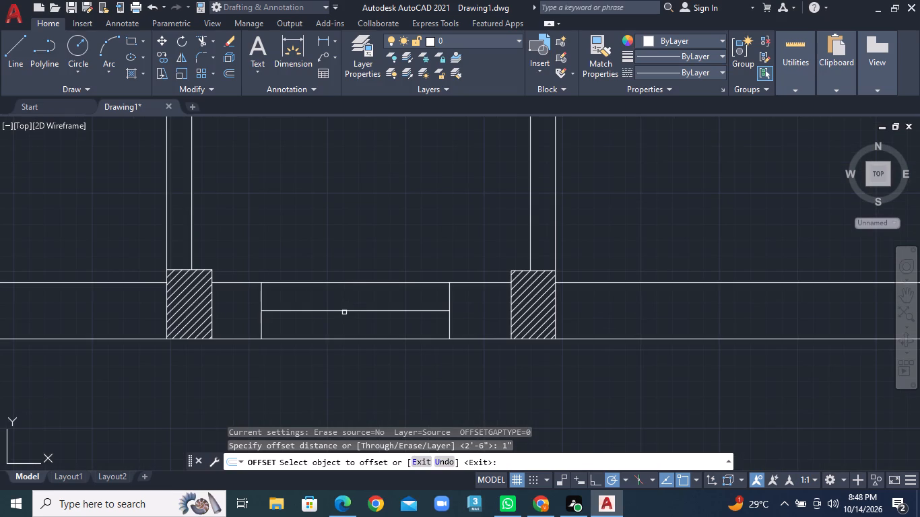
{"action": "left_click", "coordinate": [341, 309]}
{"action": "left_click", "coordinate": [341, 296]}
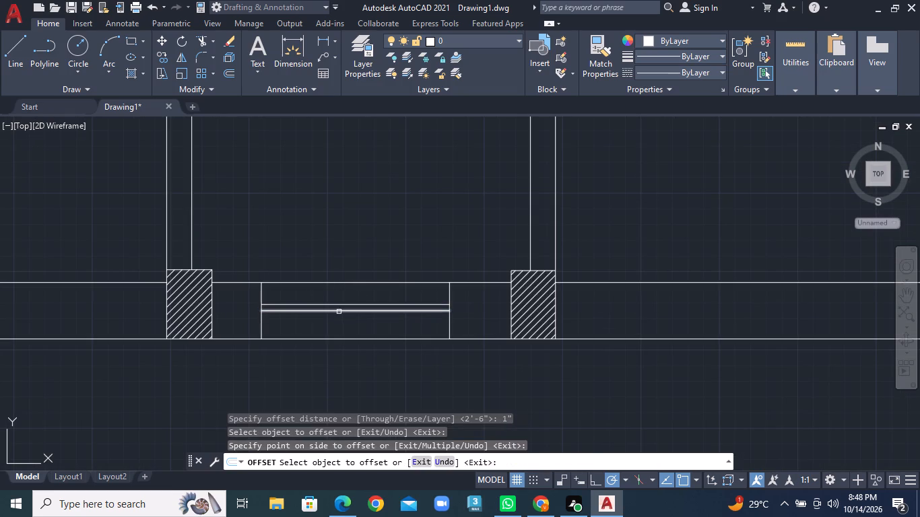
{"action": "left_click", "coordinate": [339, 312]}
{"action": "left_click", "coordinate": [337, 326]}
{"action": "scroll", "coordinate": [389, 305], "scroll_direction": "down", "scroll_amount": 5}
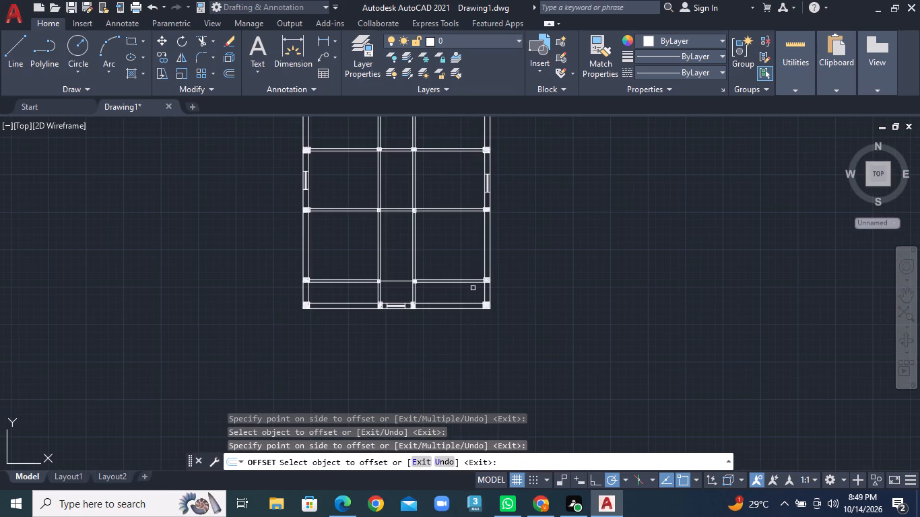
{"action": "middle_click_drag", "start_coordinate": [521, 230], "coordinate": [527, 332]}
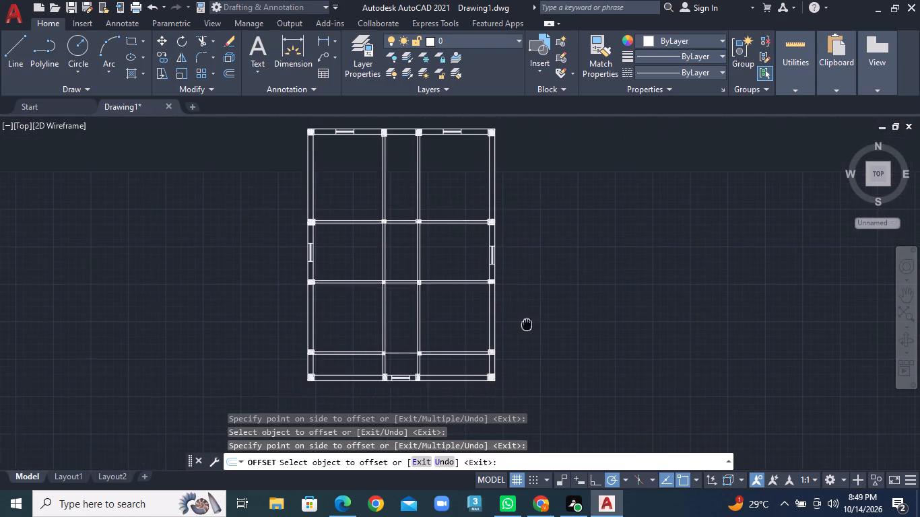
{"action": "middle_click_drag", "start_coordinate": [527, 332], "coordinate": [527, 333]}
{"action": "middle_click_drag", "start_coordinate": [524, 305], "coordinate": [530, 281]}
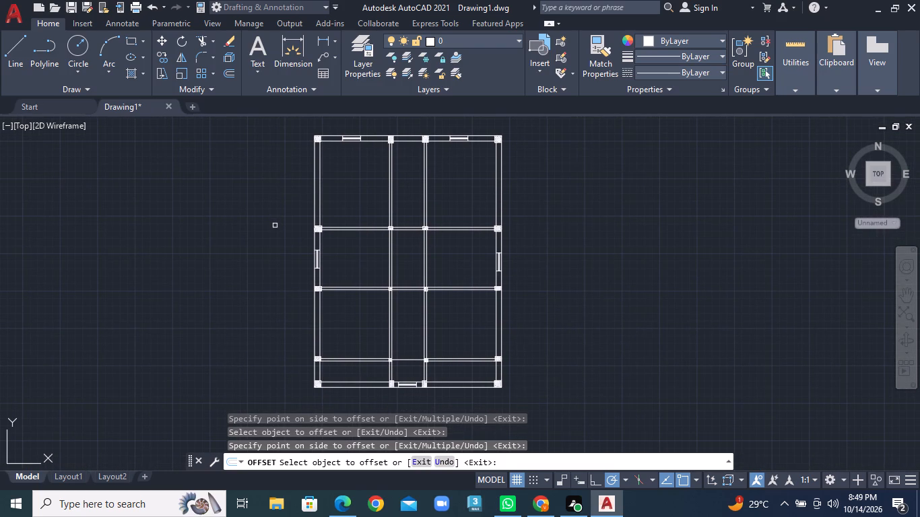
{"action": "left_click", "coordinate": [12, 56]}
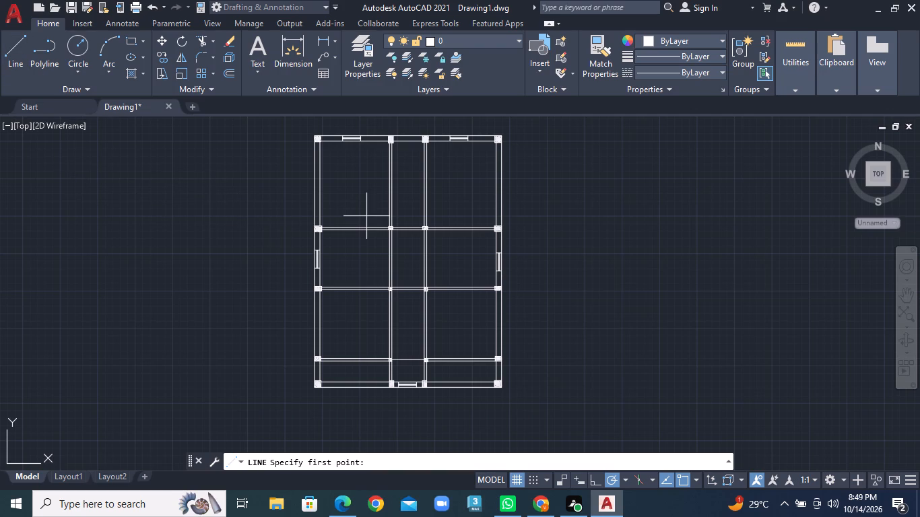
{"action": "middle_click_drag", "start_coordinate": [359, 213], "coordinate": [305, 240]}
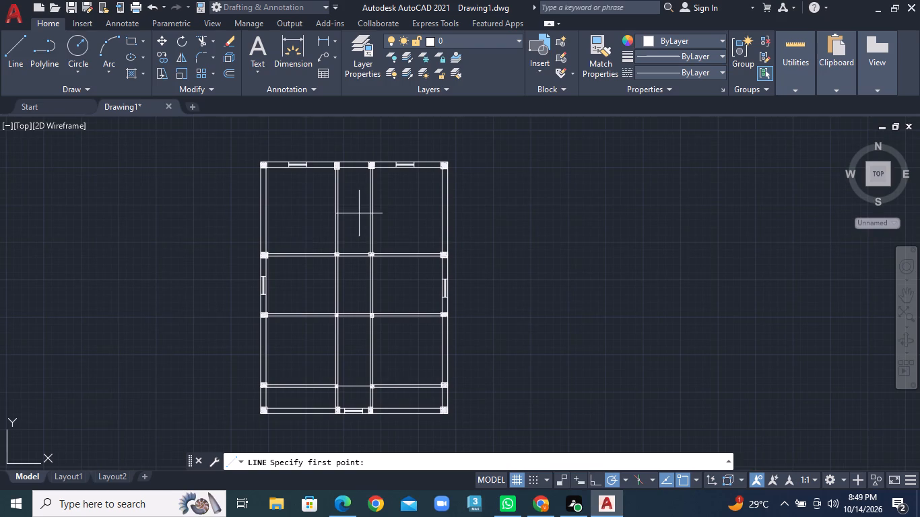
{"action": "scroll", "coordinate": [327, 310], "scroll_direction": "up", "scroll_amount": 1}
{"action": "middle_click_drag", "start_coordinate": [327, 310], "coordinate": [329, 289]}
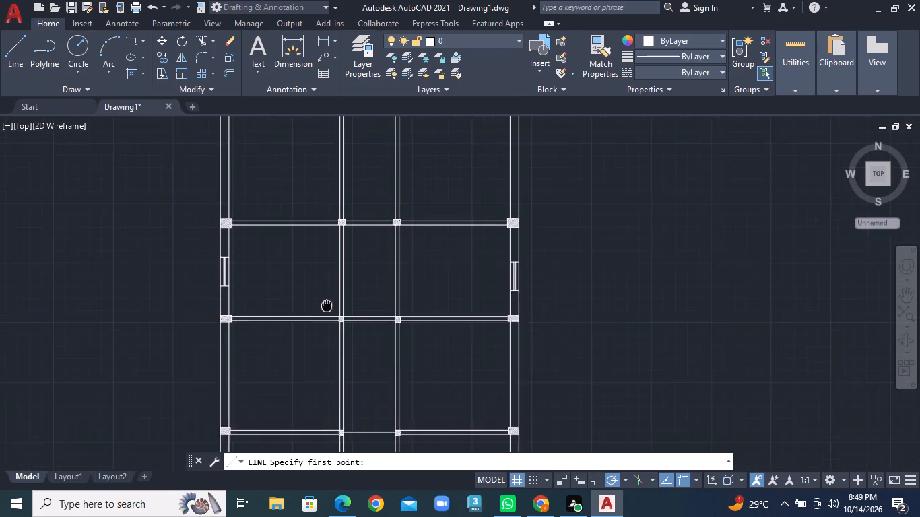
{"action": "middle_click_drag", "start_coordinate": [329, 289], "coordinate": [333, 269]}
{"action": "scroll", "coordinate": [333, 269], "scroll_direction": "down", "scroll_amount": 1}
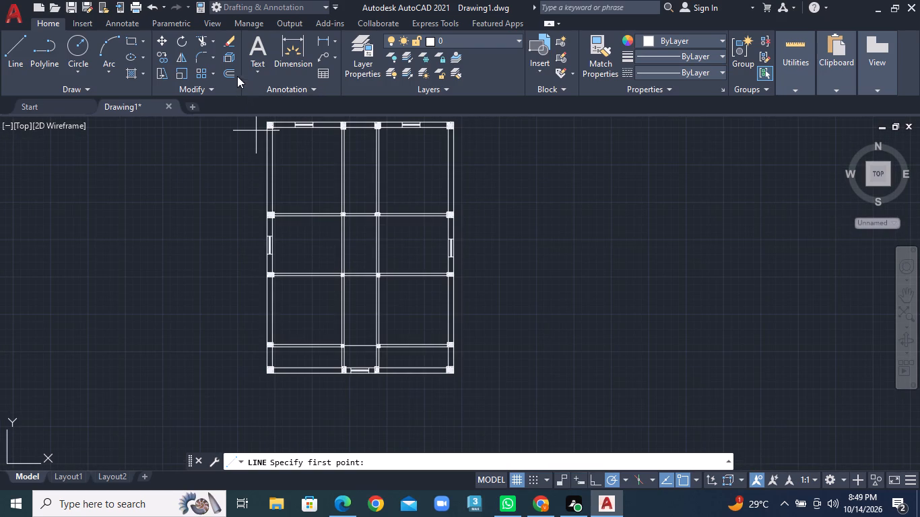
Trim away both vertical partitions in the middle band between the upper and central horizontal partitions.
{"action": "left_click", "coordinate": [209, 41]}
{"action": "left_click", "coordinate": [218, 61]}
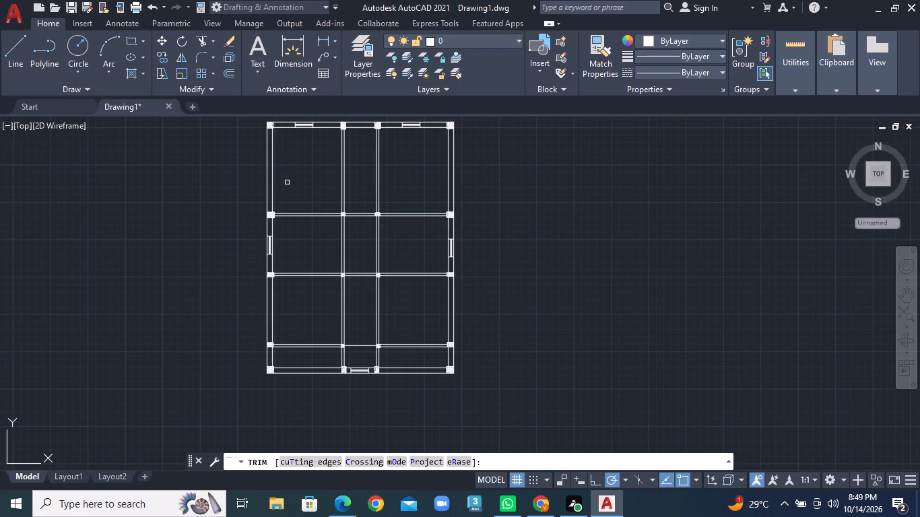
{"action": "left_click", "coordinate": [336, 237]}
{"action": "left_click", "coordinate": [395, 234]}
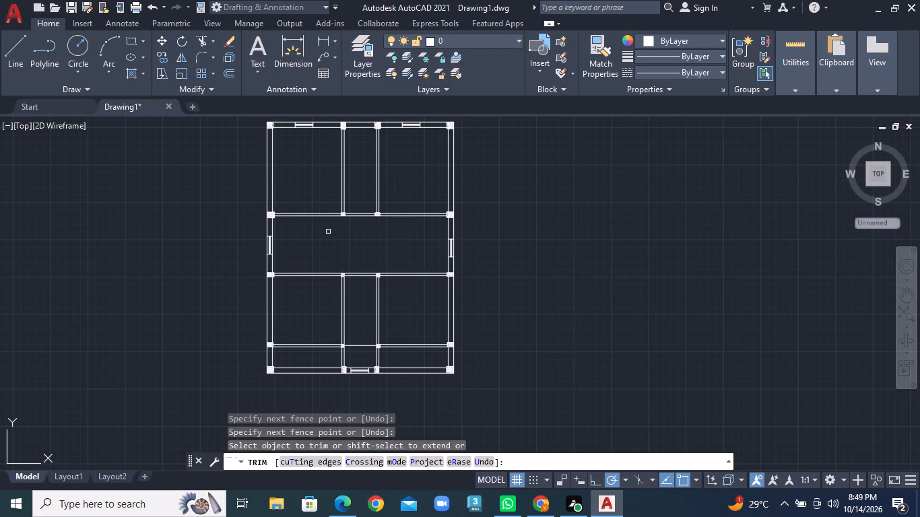
Offset the top outer wall's inner line between the two middle columns 5'10" downward.
{"action": "left_click", "coordinate": [3, 56]}
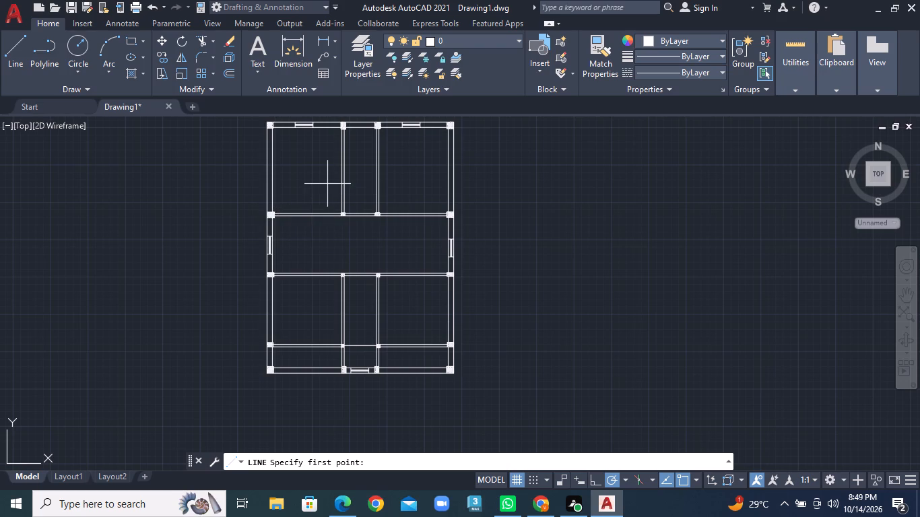
{"action": "middle_click_drag", "start_coordinate": [325, 168], "coordinate": [297, 229]}
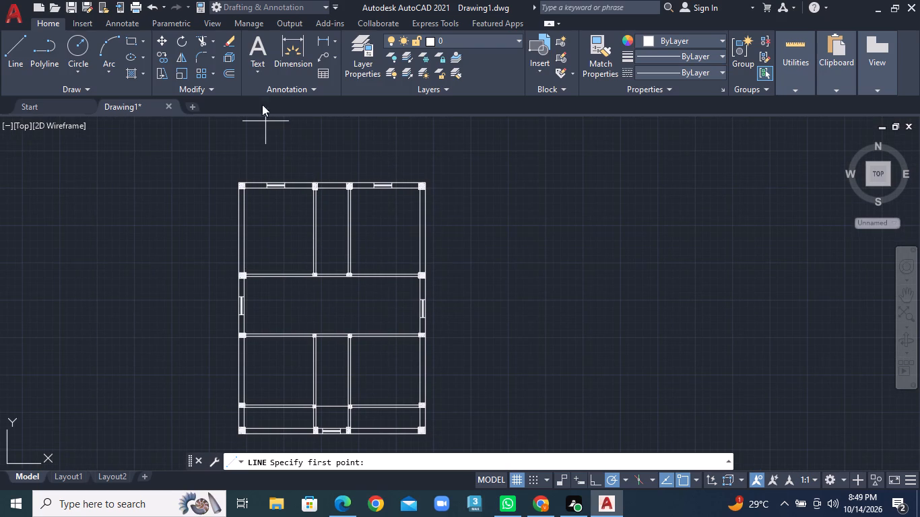
{"action": "left_click", "coordinate": [228, 67]}
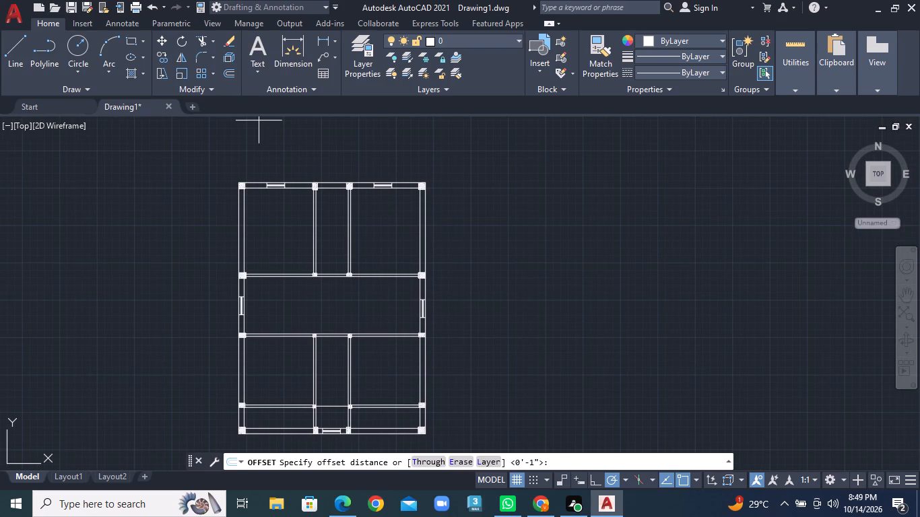
{"action": "type", "text": "5'10\""}
{"action": "key", "text": "Return"}
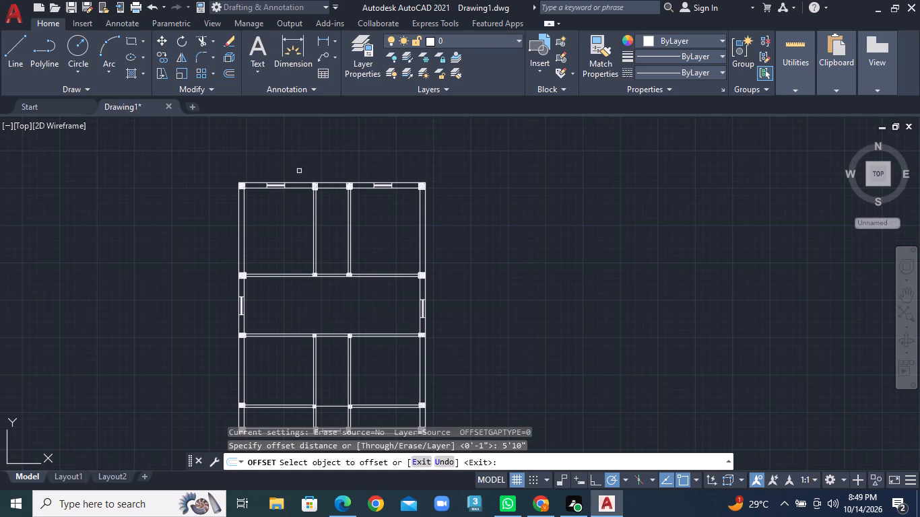
{"action": "scroll", "coordinate": [329, 186], "scroll_direction": "up", "scroll_amount": 2}
{"action": "left_click", "coordinate": [331, 189]}
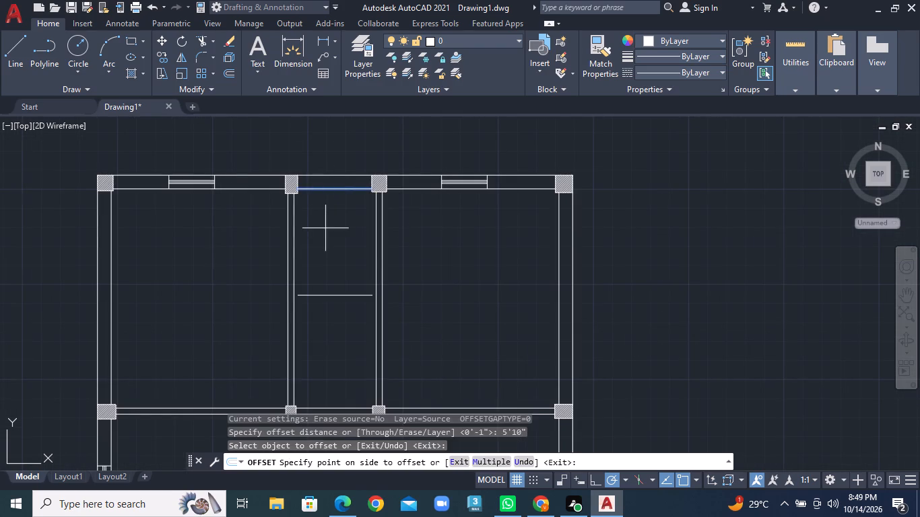
{"action": "left_click", "coordinate": [325, 228]}
Offset the new horizontal line between the two upper vertical partitions 4" downward.
{"action": "left_click", "coordinate": [232, 71]}
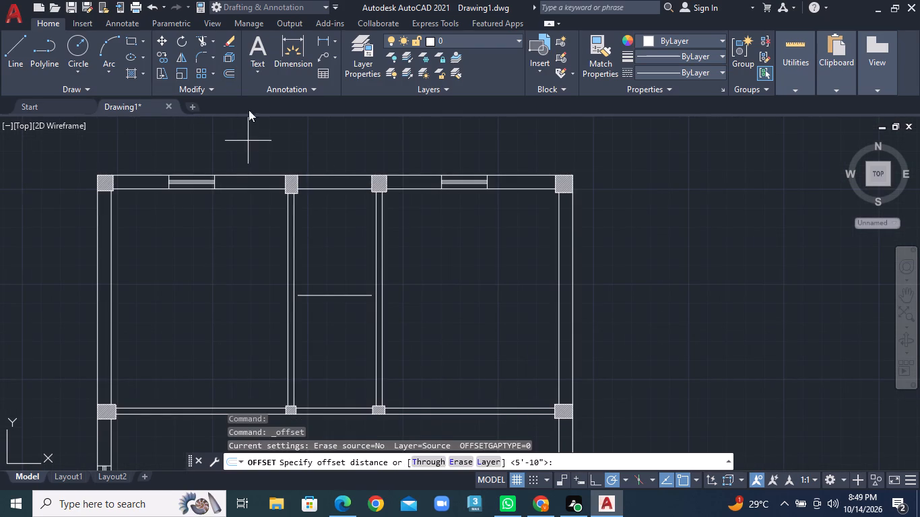
{"action": "type", "text": "4\""}
{"action": "key", "text": "Return"}
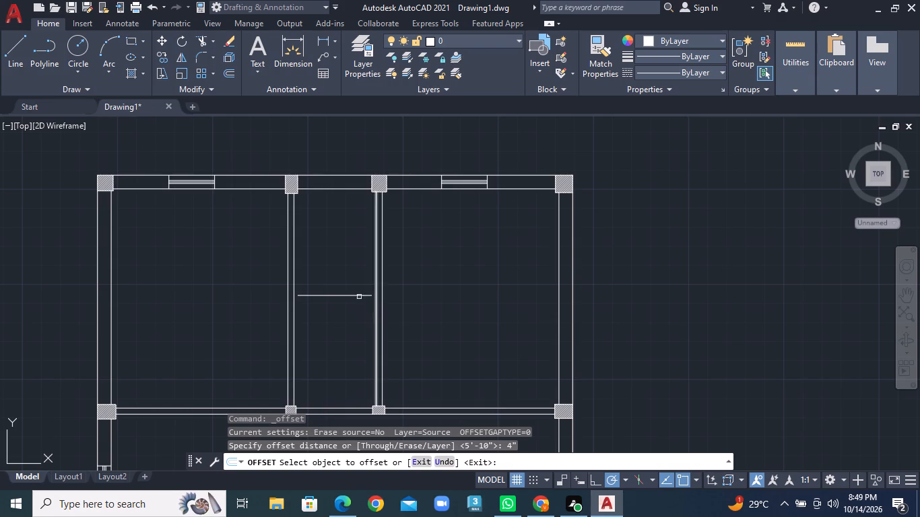
{"action": "left_click", "coordinate": [337, 296]}
{"action": "left_click", "coordinate": [340, 330]}
Draw short lines connecting the left ends of both new horizontal lines to the left vertical partition.
{"action": "scroll", "coordinate": [356, 277], "scroll_direction": "up", "scroll_amount": 2}
{"action": "middle_click_drag", "start_coordinate": [356, 277], "coordinate": [389, 185]}
{"action": "left_click", "coordinate": [0, 59]}
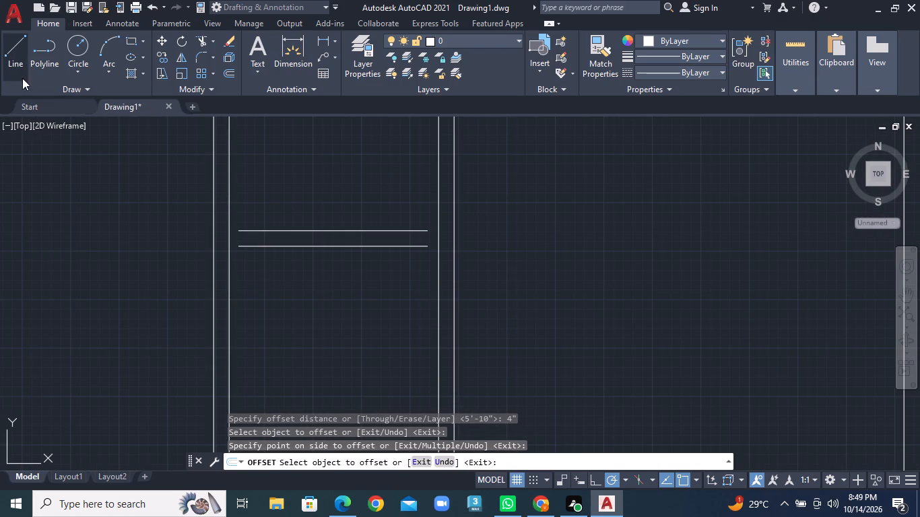
{"action": "scroll", "coordinate": [202, 195], "scroll_direction": "up", "scroll_amount": 1}
{"action": "left_click", "coordinate": [12, 65]}
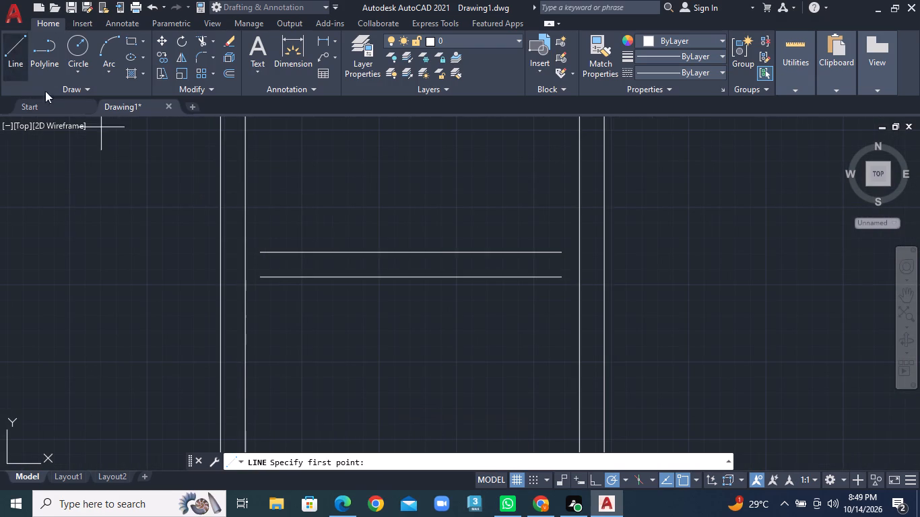
{"action": "left_click", "coordinate": [259, 254]}
{"action": "left_click", "coordinate": [242, 252]}
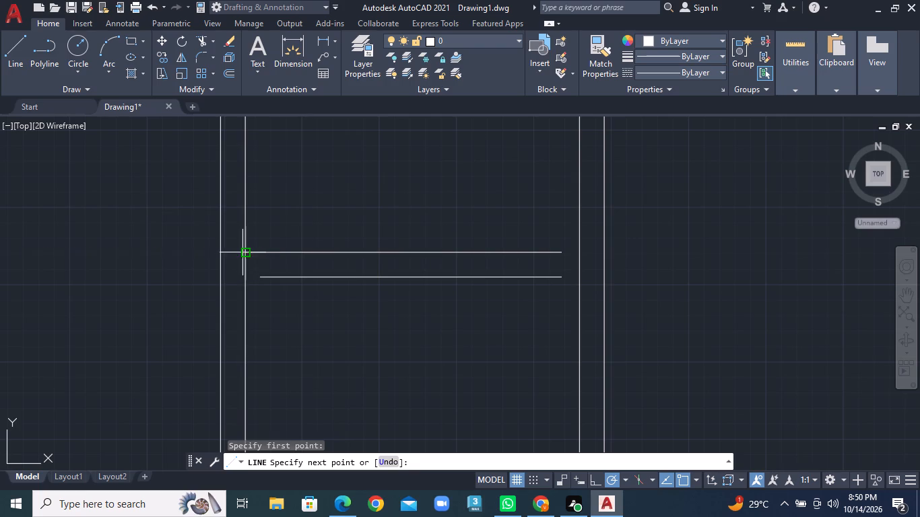
{"action": "scroll", "coordinate": [242, 252], "scroll_direction": "up", "scroll_amount": 1}
{"action": "right_click", "coordinate": [242, 252]}
{"action": "left_click", "coordinate": [260, 259]}
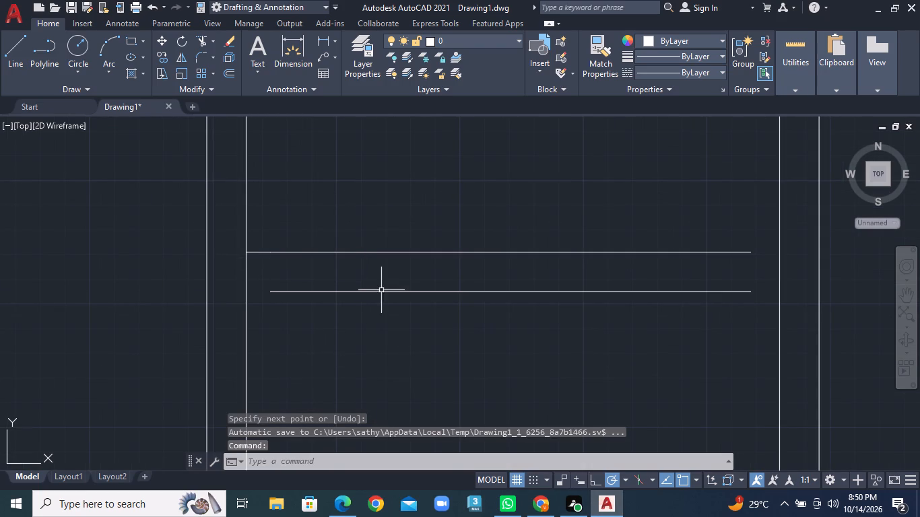
{"action": "left_click", "coordinate": [7, 53]}
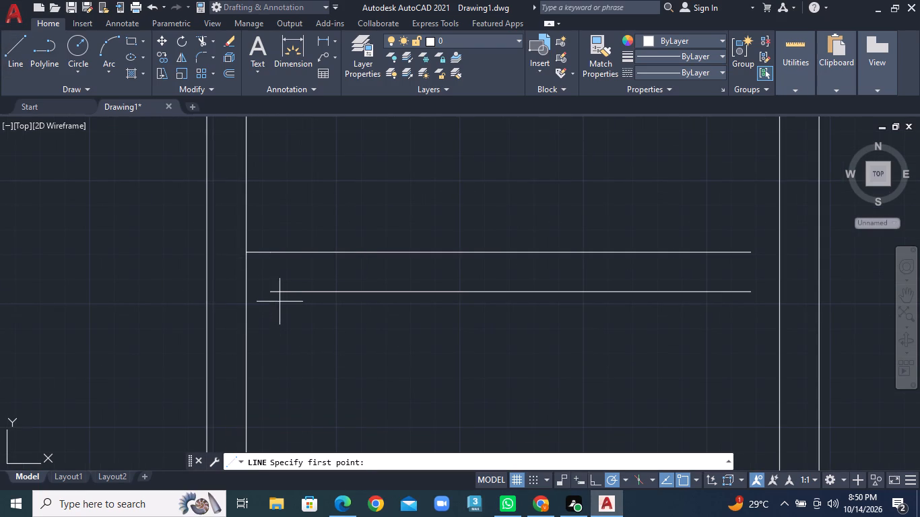
{"action": "left_click", "coordinate": [270, 290]}
{"action": "left_click", "coordinate": [246, 289]}
{"action": "right_click", "coordinate": [246, 289]}
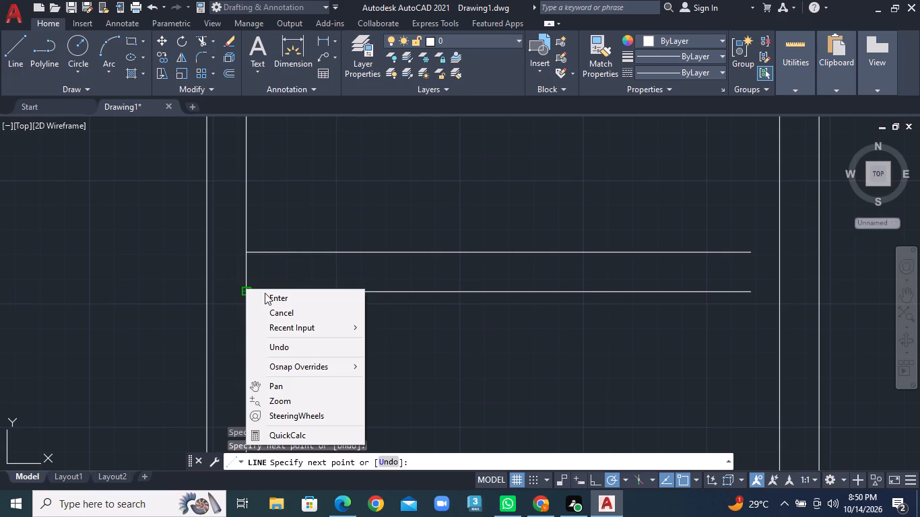
{"action": "left_click", "coordinate": [265, 293]}
Draw short lines connecting the right ends of both new horizontal lines to the right vertical partition.
{"action": "left_click", "coordinate": [18, 58]}
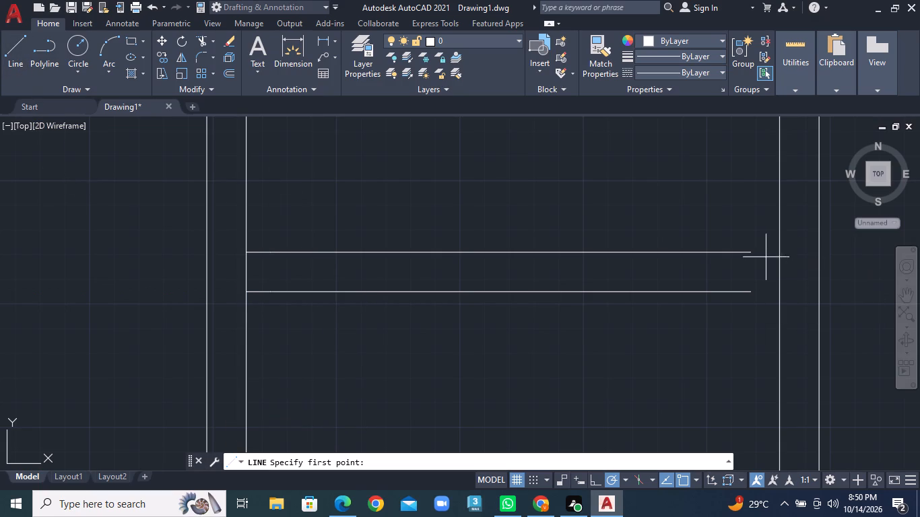
{"action": "left_click", "coordinate": [751, 253]}
{"action": "left_click", "coordinate": [780, 253]}
{"action": "right_click", "coordinate": [780, 253]}
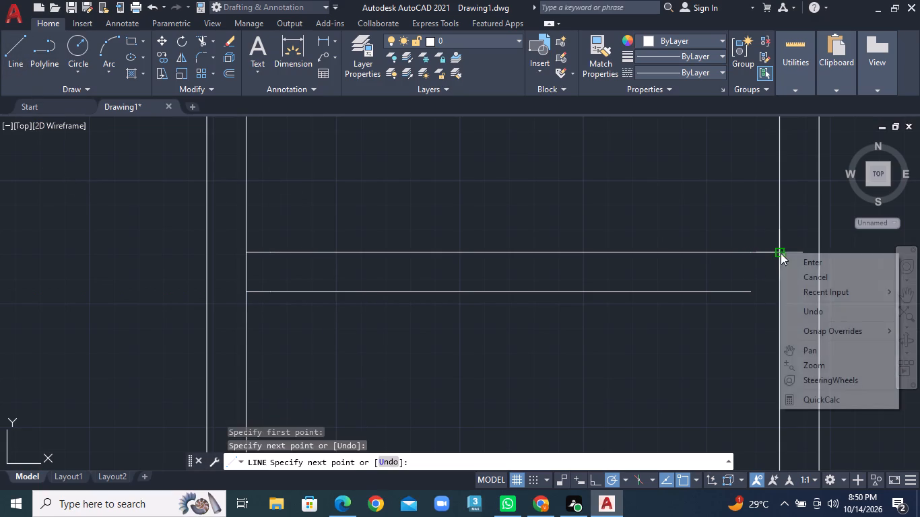
{"action": "left_click", "coordinate": [792, 256]}
{"action": "left_click", "coordinate": [7, 49]}
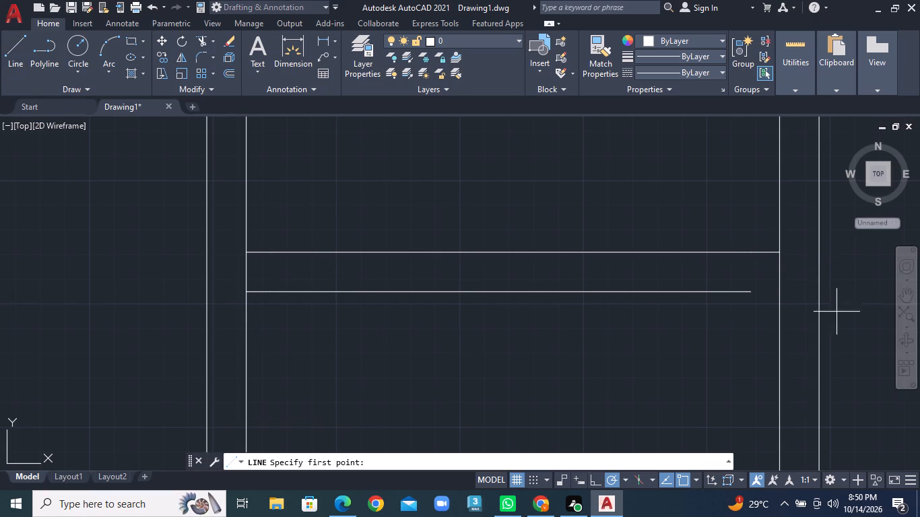
{"action": "left_click", "coordinate": [754, 293]}
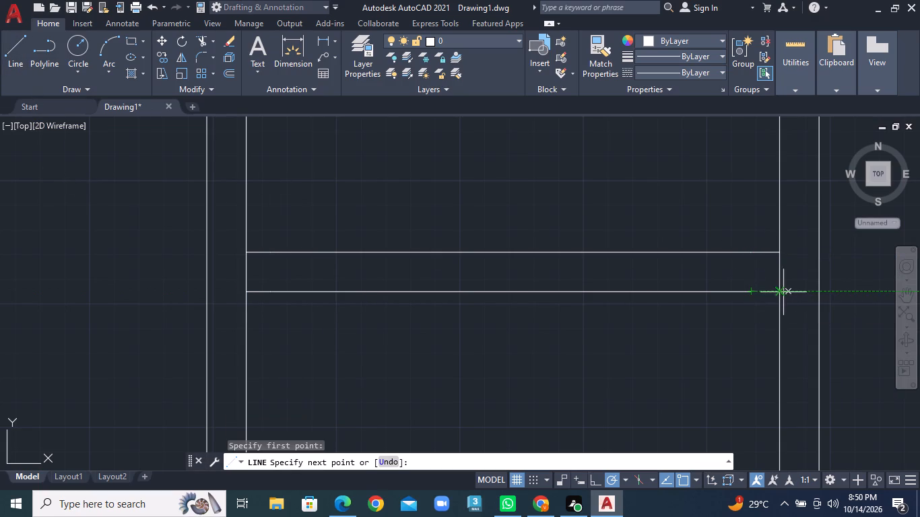
{"action": "left_click", "coordinate": [778, 292]}
{"action": "right_click", "coordinate": [778, 292]}
{"action": "left_click", "coordinate": [791, 296]}
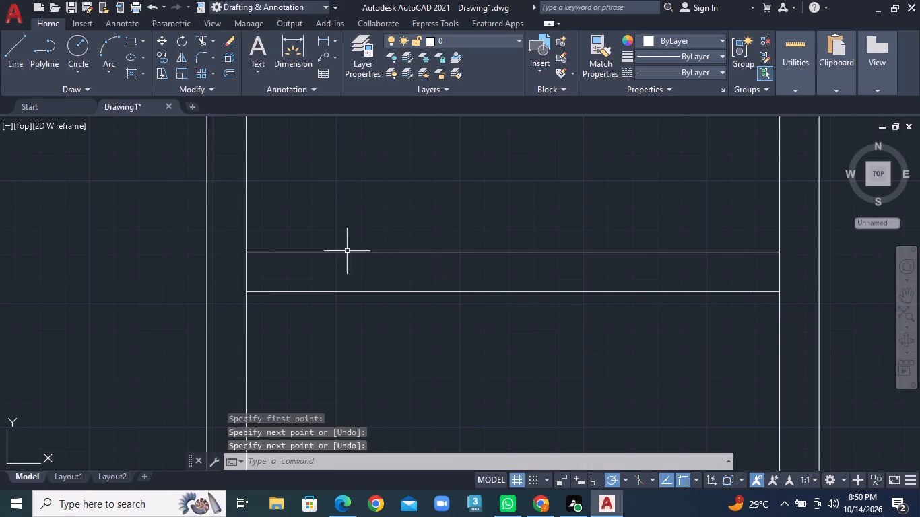
Join the three collinear segments of the new cross partition's upper line into one line.
{"action": "left_click", "coordinate": [258, 252]}
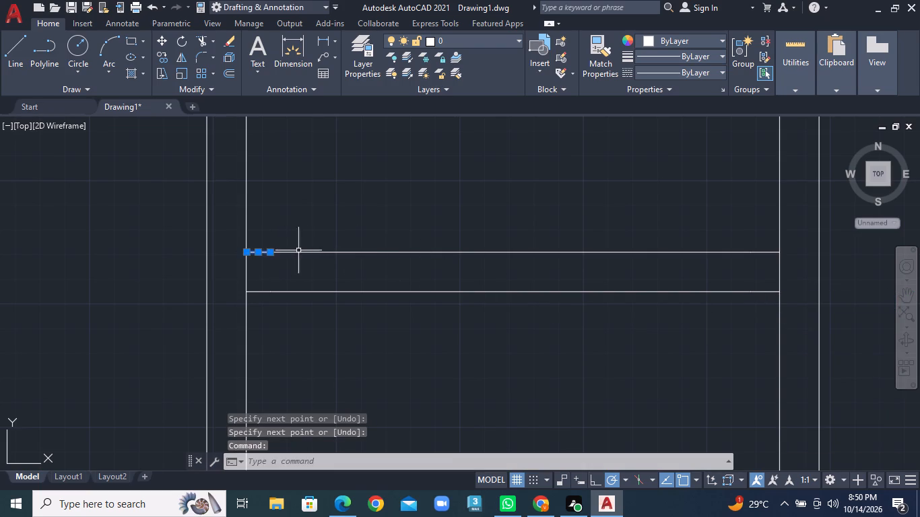
{"action": "left_click", "coordinate": [315, 253]}
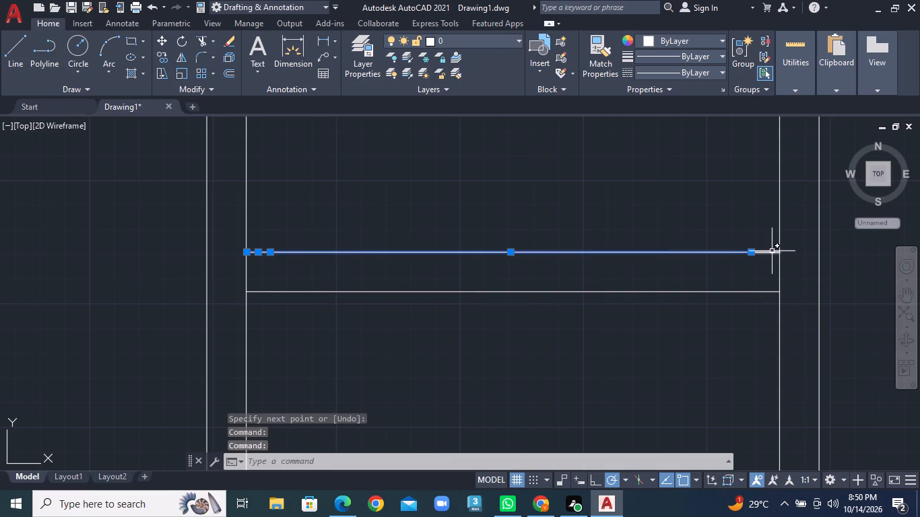
{"action": "left_click", "coordinate": [768, 251]}
{"action": "type", "text": "JOIN"}
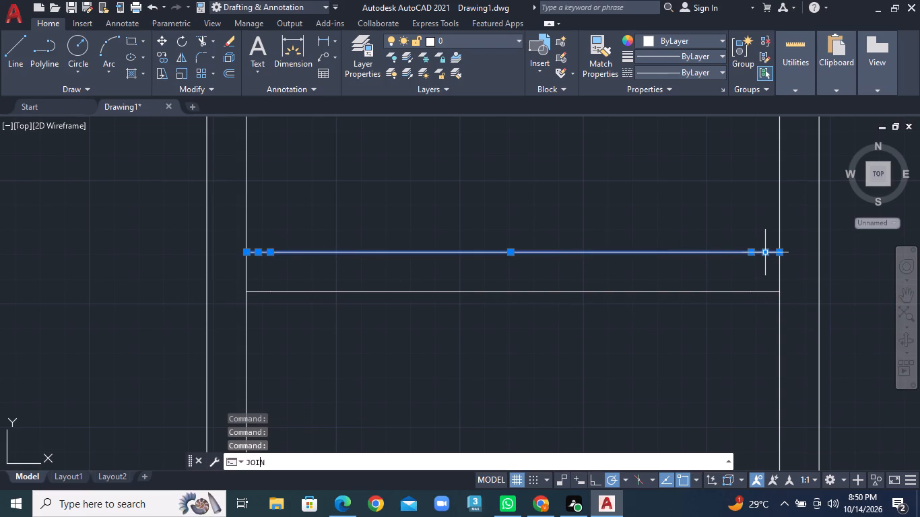
{"action": "key", "text": "Return"}
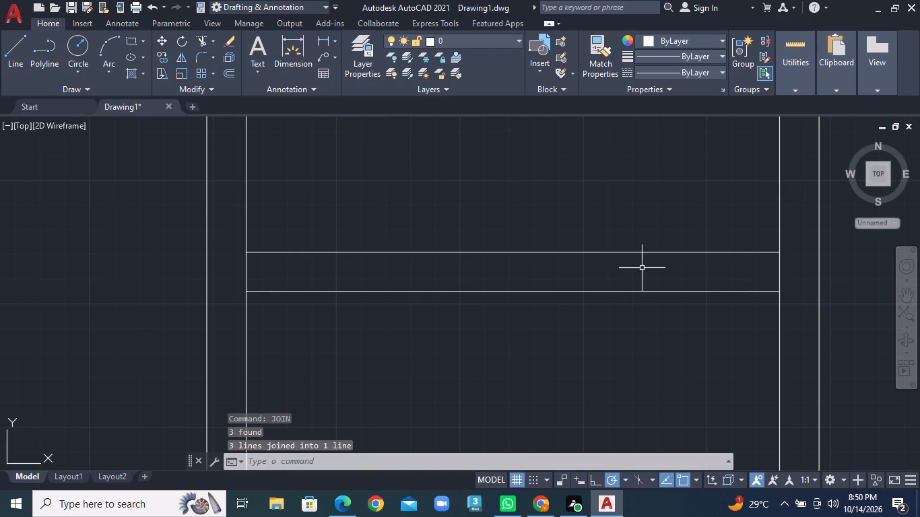
Join the three collinear segments of the new cross partition's lower line into one line.
{"action": "left_click", "coordinate": [438, 293]}
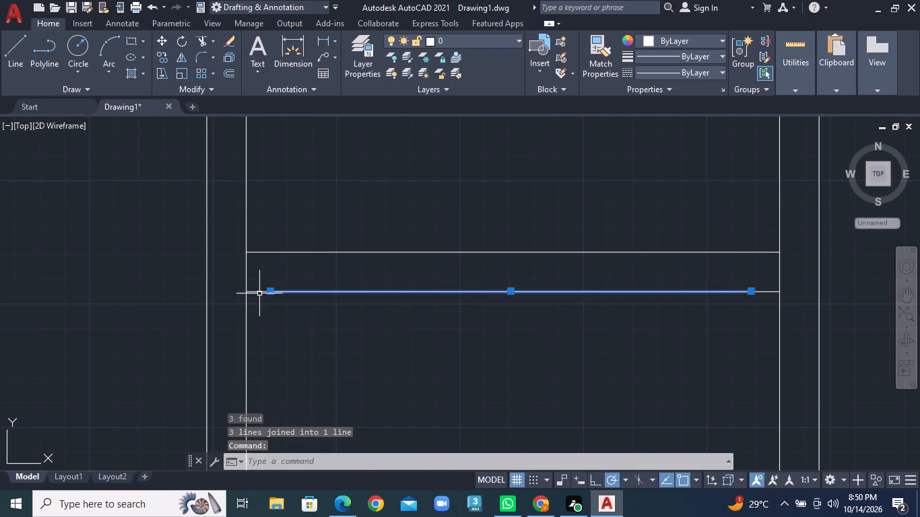
{"action": "left_click", "coordinate": [259, 292]}
{"action": "left_click", "coordinate": [767, 290]}
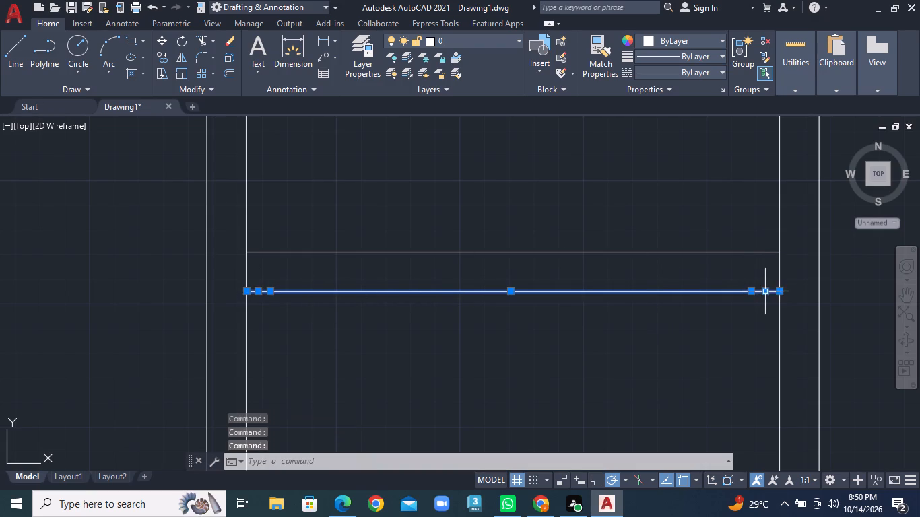
{"action": "type", "text": "JOIN"}
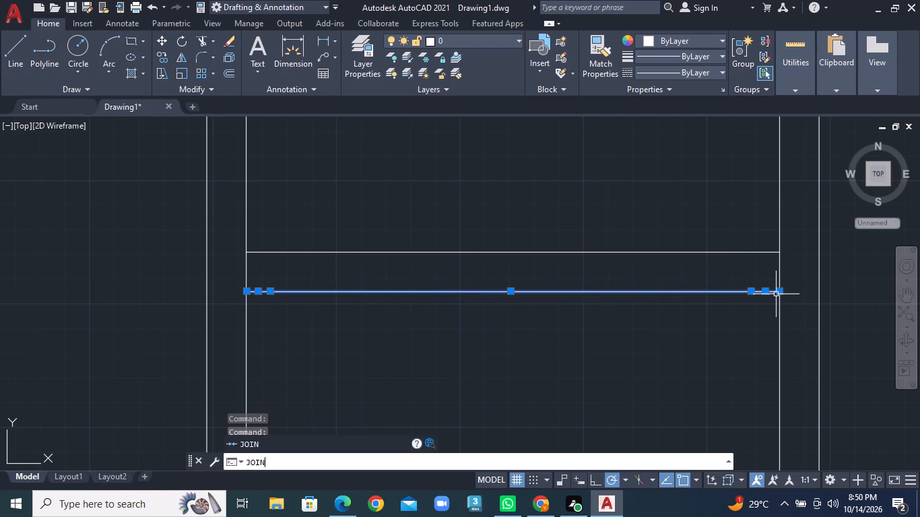
{"action": "key", "text": "Return"}
Draw a short horizontal jamb line across the right vertical partition, just above the new cross partition.
{"action": "scroll", "coordinate": [640, 246], "scroll_direction": "down", "scroll_amount": 1}
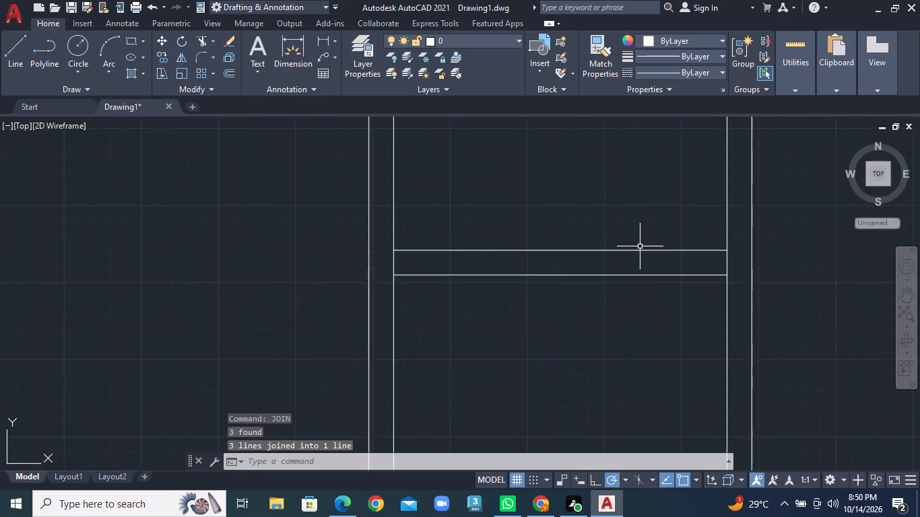
{"action": "scroll", "coordinate": [572, 258], "scroll_direction": "down", "scroll_amount": 3}
{"action": "middle_click_drag", "start_coordinate": [555, 268], "coordinate": [527, 279]}
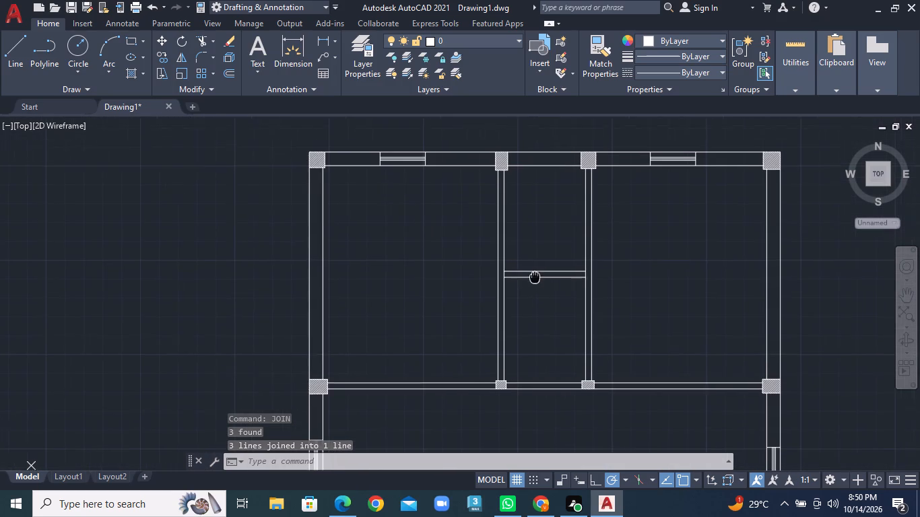
{"action": "middle_click_drag", "start_coordinate": [527, 279], "coordinate": [435, 298]}
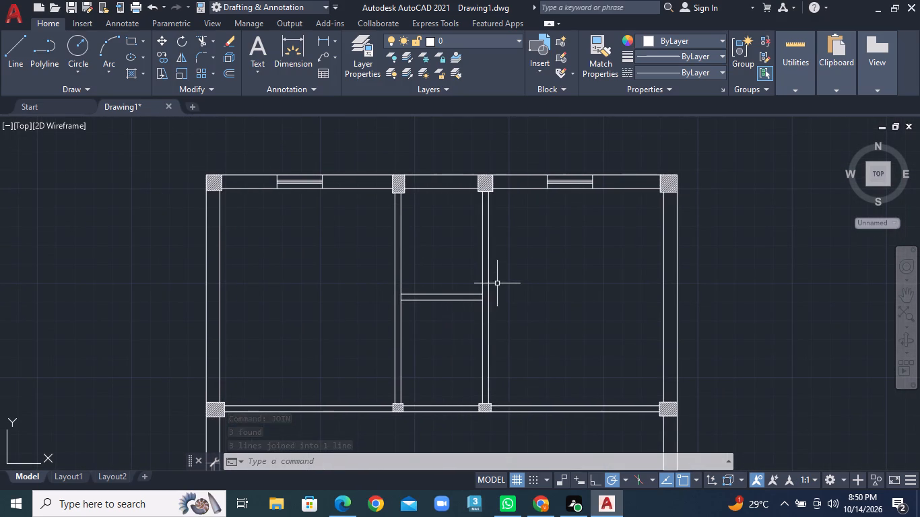
{"action": "scroll", "coordinate": [482, 262], "scroll_direction": "up", "scroll_amount": 2}
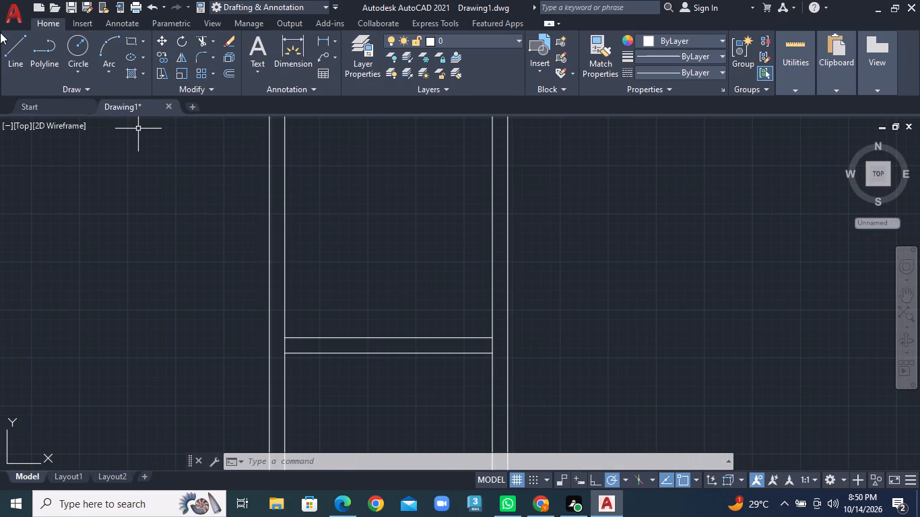
{"action": "left_click", "coordinate": [16, 49]}
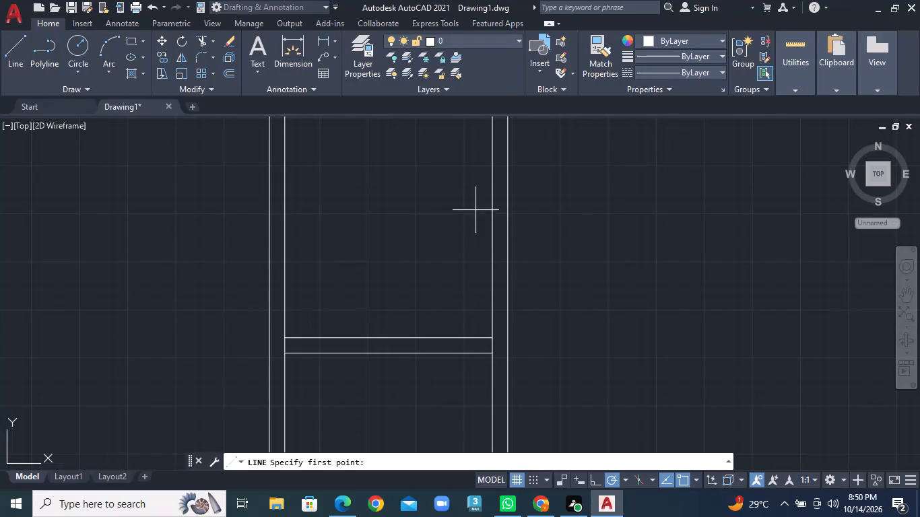
{"action": "scroll", "coordinate": [503, 283], "scroll_direction": "up", "scroll_amount": 2}
{"action": "left_click", "coordinate": [486, 353]}
{"action": "left_click", "coordinate": [510, 352]}
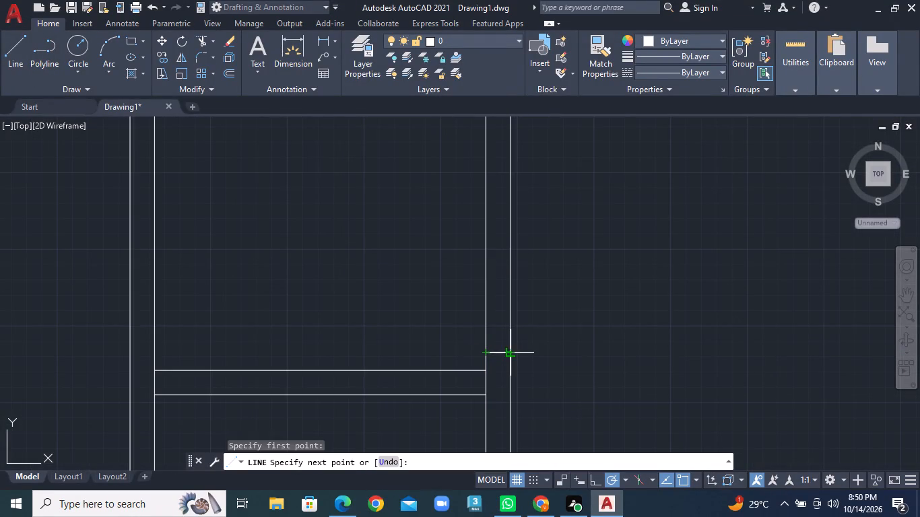
{"action": "right_click", "coordinate": [510, 352]}
{"action": "left_click", "coordinate": [568, 207]}
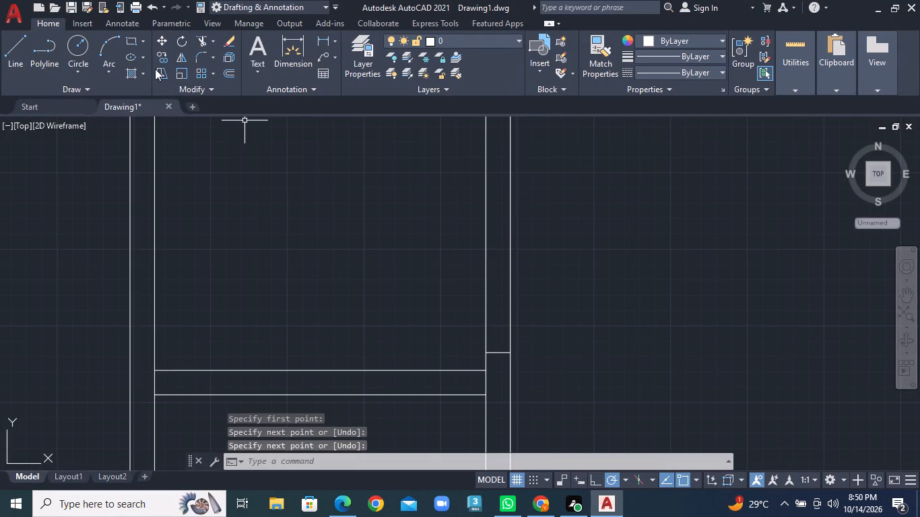
Offset the short jamb line in the right vertical partition 2'6" upward.
{"action": "left_click", "coordinate": [224, 74]}
{"action": "type", "text": "2'6\""}
{"action": "key", "text": "Return"}
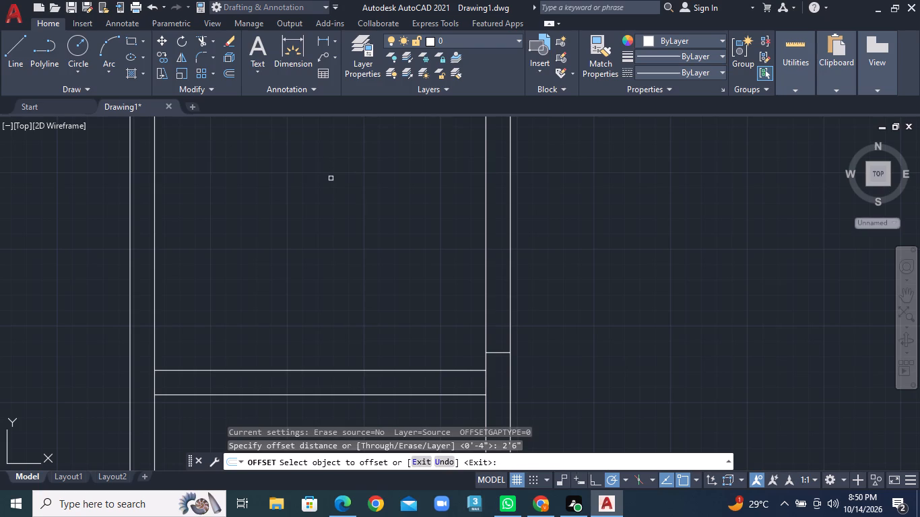
{"action": "left_click", "coordinate": [493, 353]}
{"action": "left_click", "coordinate": [507, 201]}
Trim both lines of the right vertical partition between the two jamb lines to clear the opening.
{"action": "scroll", "coordinate": [584, 211], "scroll_direction": "down", "scroll_amount": 1}
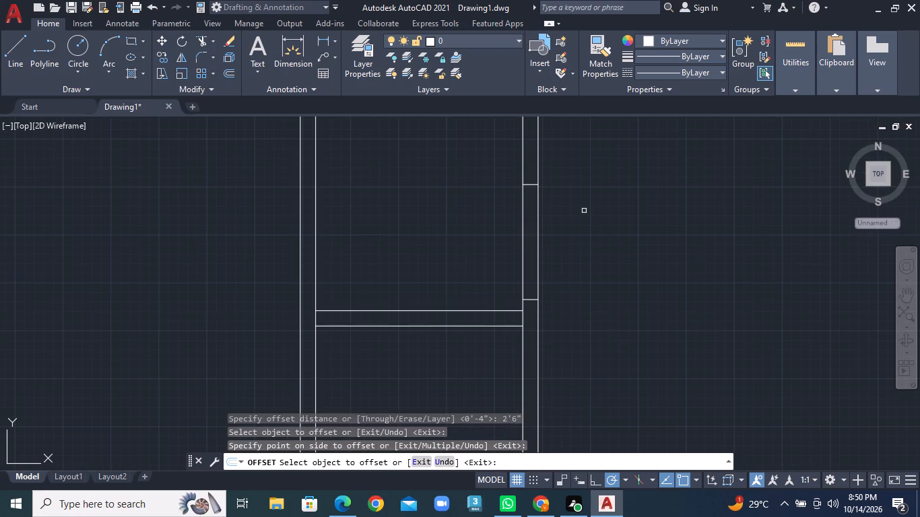
{"action": "left_click", "coordinate": [213, 37]}
{"action": "left_click", "coordinate": [215, 66]}
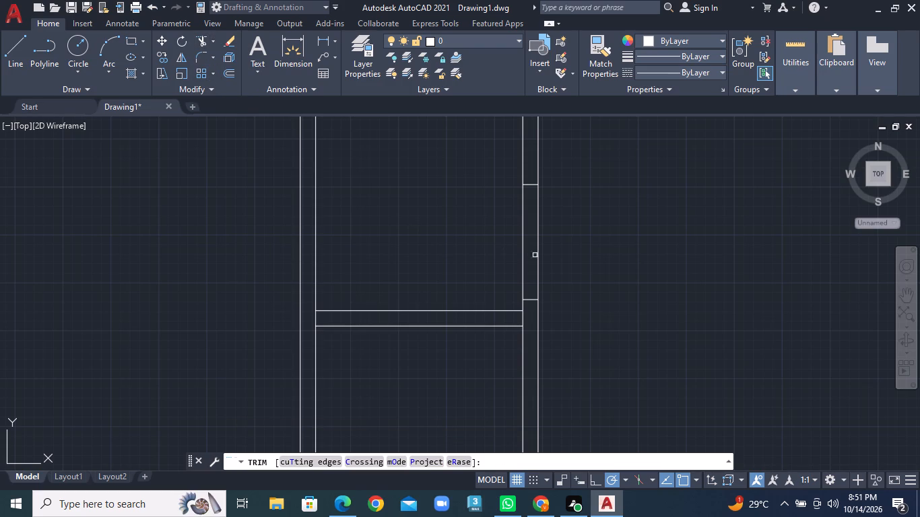
{"action": "left_click", "coordinate": [541, 255]}
{"action": "left_click", "coordinate": [521, 255]}
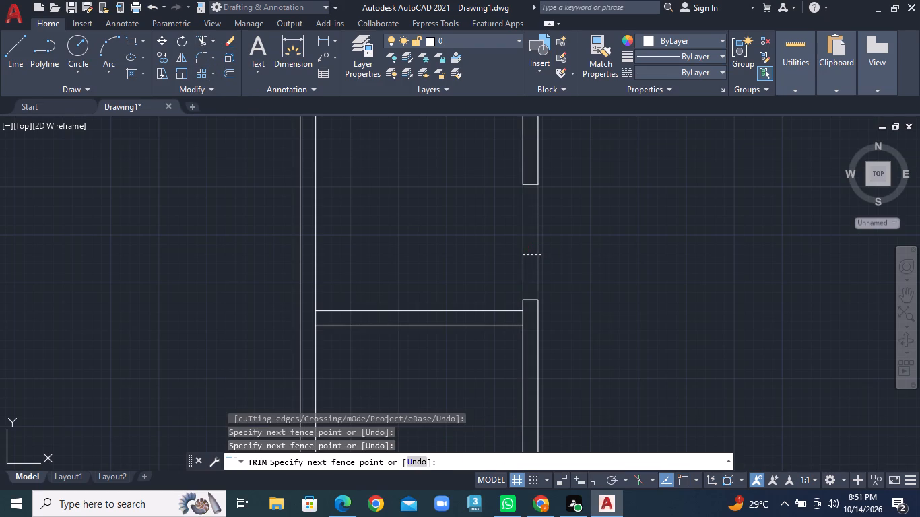
Draw a short vertical jamb line across the long horizontal partition, just left of the left partition's hatched column.
{"action": "scroll", "coordinate": [401, 227], "scroll_direction": "down", "scroll_amount": 3}
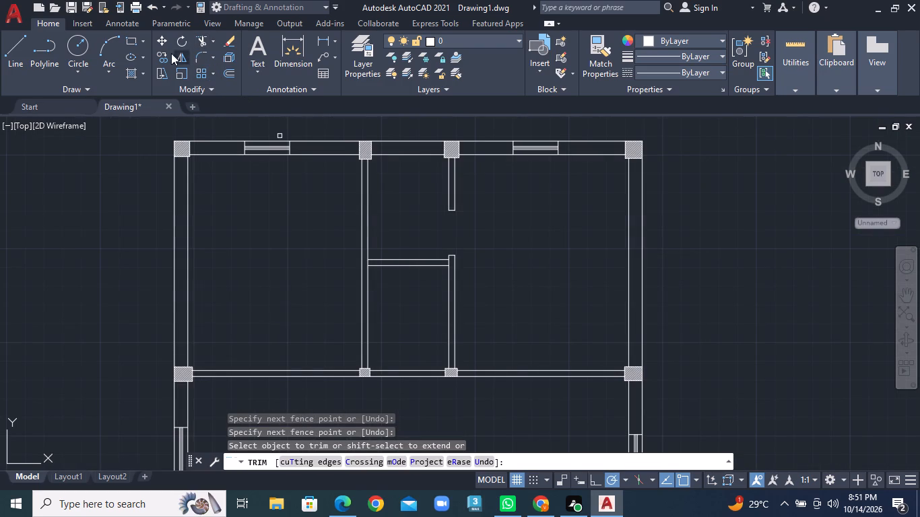
{"action": "left_click", "coordinate": [14, 48]}
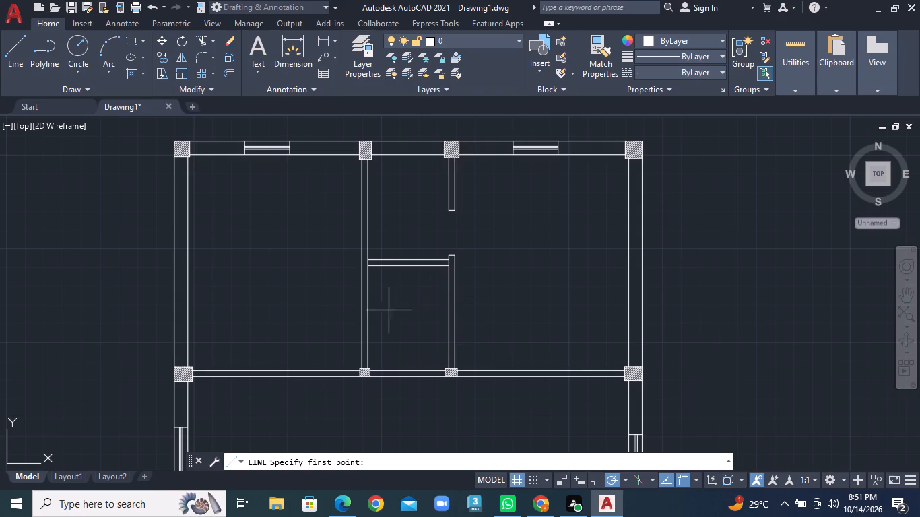
{"action": "scroll", "coordinate": [350, 356], "scroll_direction": "up", "scroll_amount": 1}
{"action": "middle_click_drag", "start_coordinate": [359, 371], "coordinate": [403, 335]}
{"action": "scroll", "coordinate": [373, 339], "scroll_direction": "up", "scroll_amount": 1}
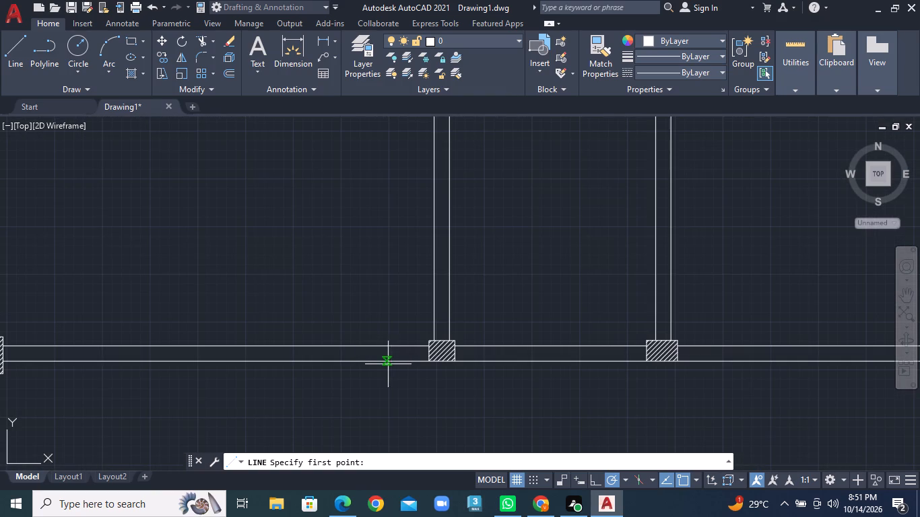
{"action": "left_click", "coordinate": [404, 364]}
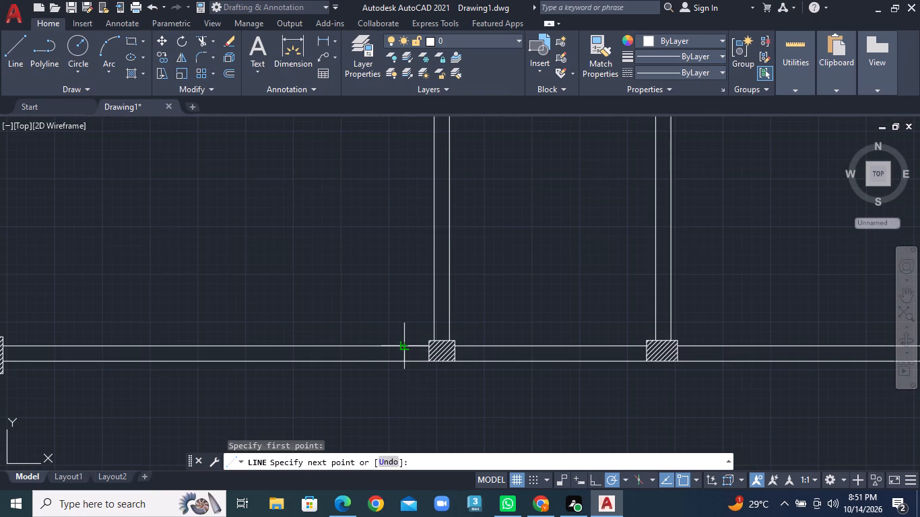
{"action": "left_click", "coordinate": [404, 349]}
{"action": "right_click", "coordinate": [404, 349]}
{"action": "left_click", "coordinate": [453, 195]}
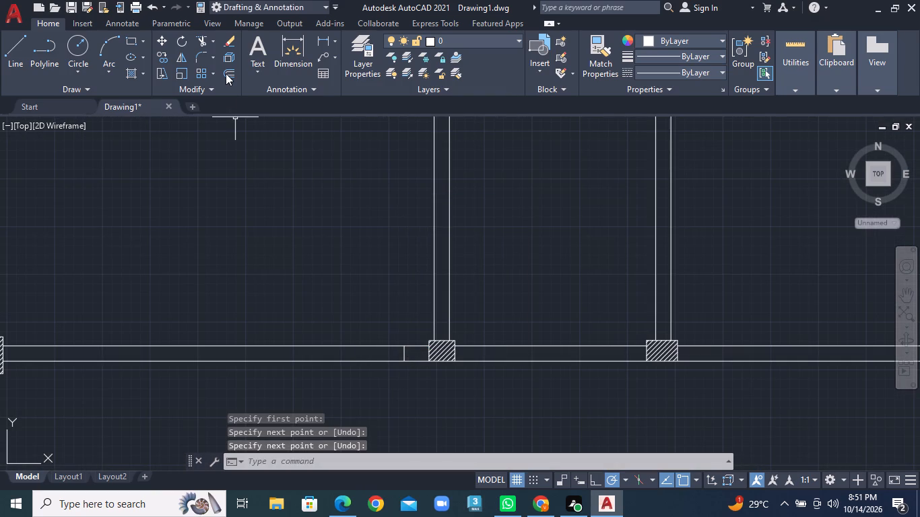
Offset the new jamb line 2'6" to the left within the horizontal partition.
{"action": "left_click", "coordinate": [226, 73]}
{"action": "type", "text": "2'6\""}
{"action": "key", "text": "Return"}
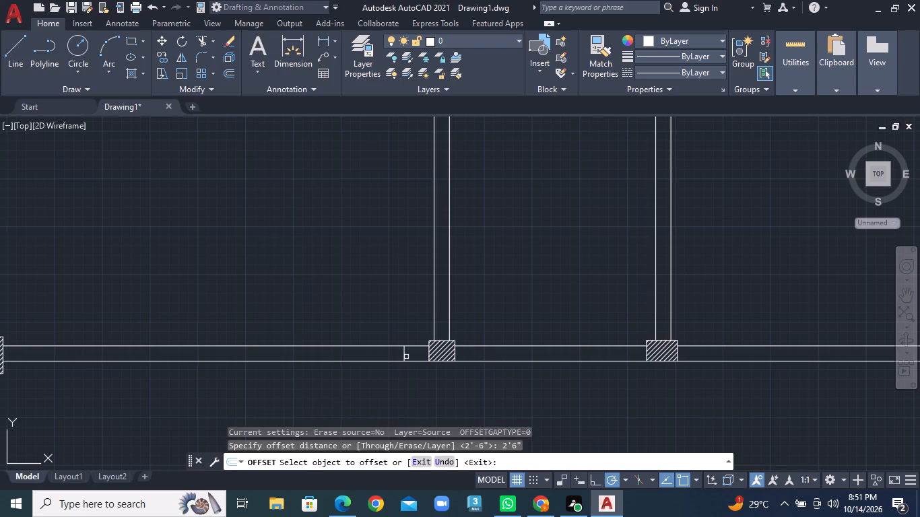
{"action": "left_click", "coordinate": [405, 355]}
{"action": "double_click", "coordinate": [290, 355]}
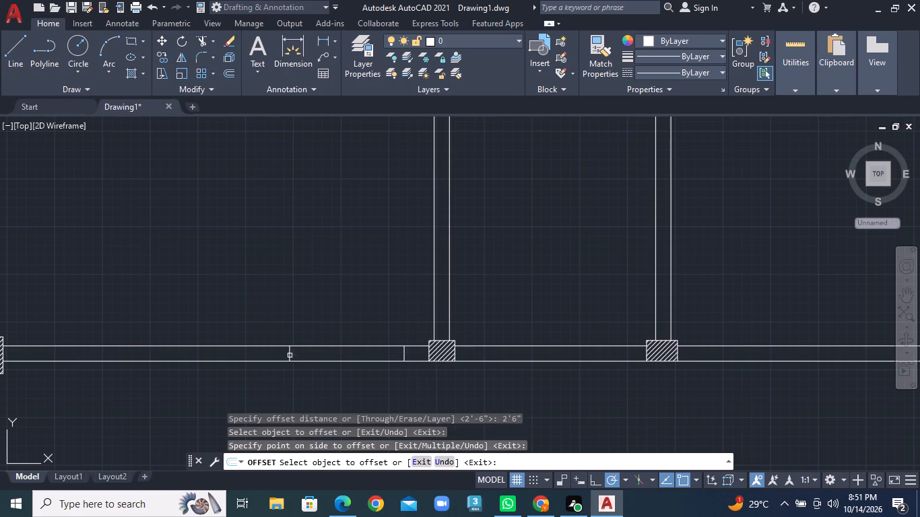
Trim both horizontal partition lines between the two jamb lines left of the left partition's column.
{"action": "middle_click_drag", "start_coordinate": [544, 370], "coordinate": [429, 346]}
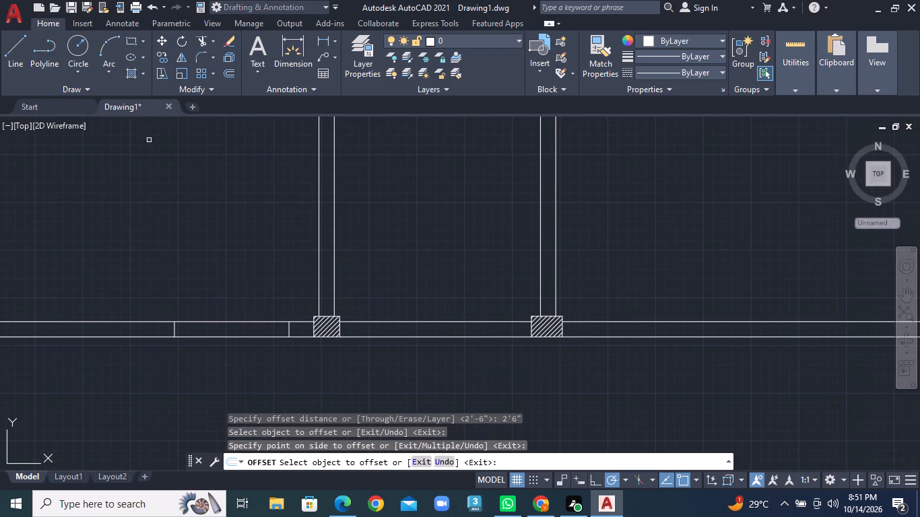
{"action": "left_click", "coordinate": [213, 40]}
{"action": "left_click", "coordinate": [220, 63]}
{"action": "left_click", "coordinate": [219, 303]}
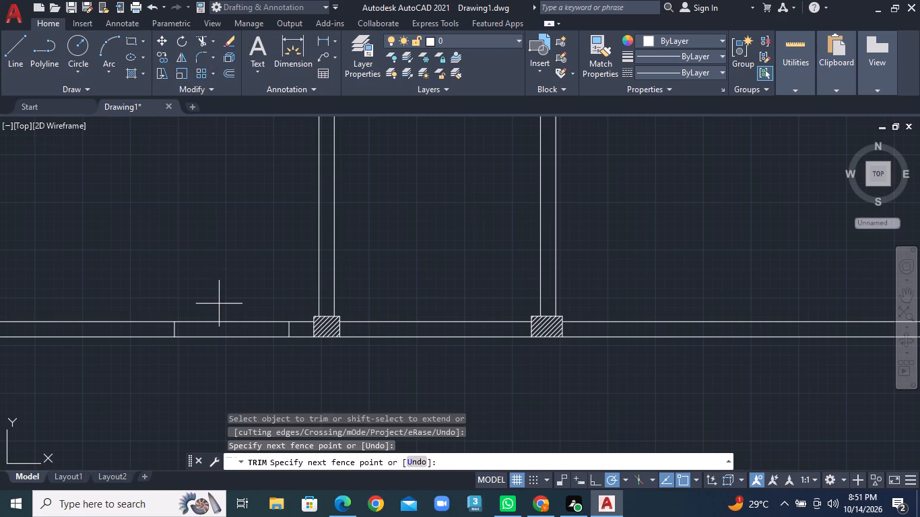
{"action": "left_click", "coordinate": [215, 373]}
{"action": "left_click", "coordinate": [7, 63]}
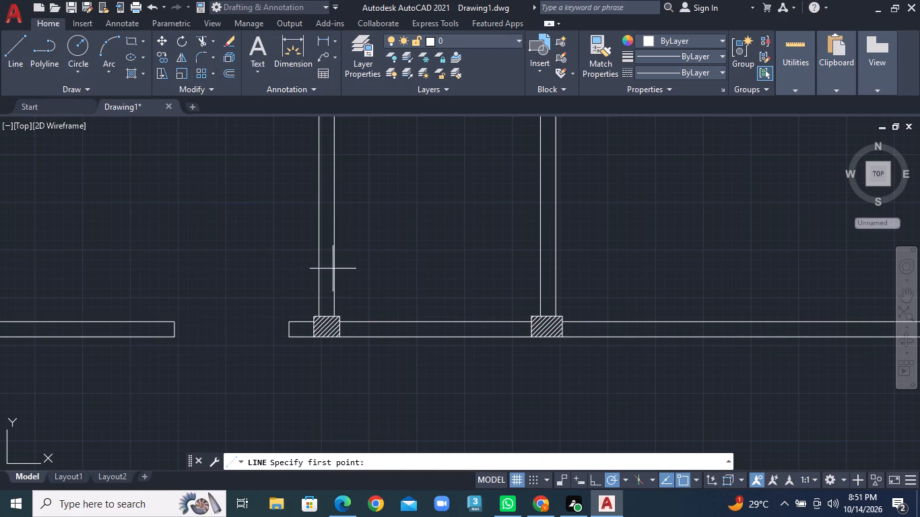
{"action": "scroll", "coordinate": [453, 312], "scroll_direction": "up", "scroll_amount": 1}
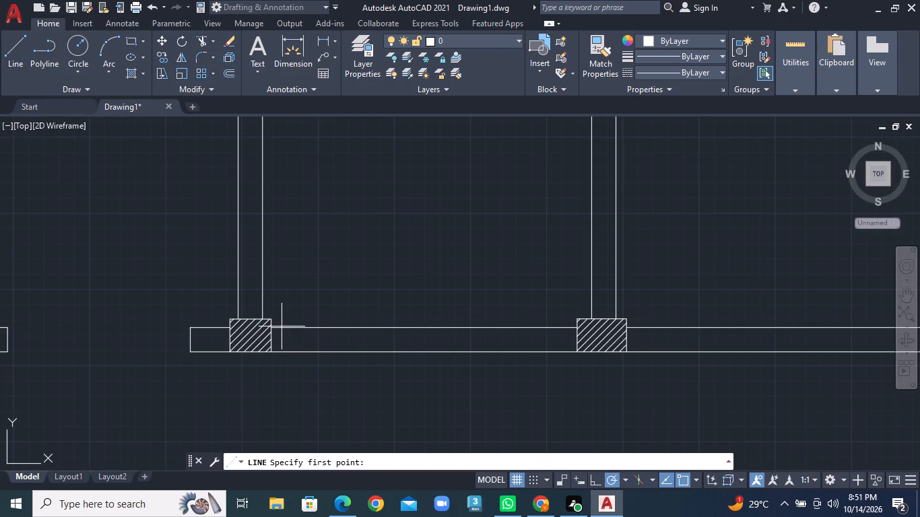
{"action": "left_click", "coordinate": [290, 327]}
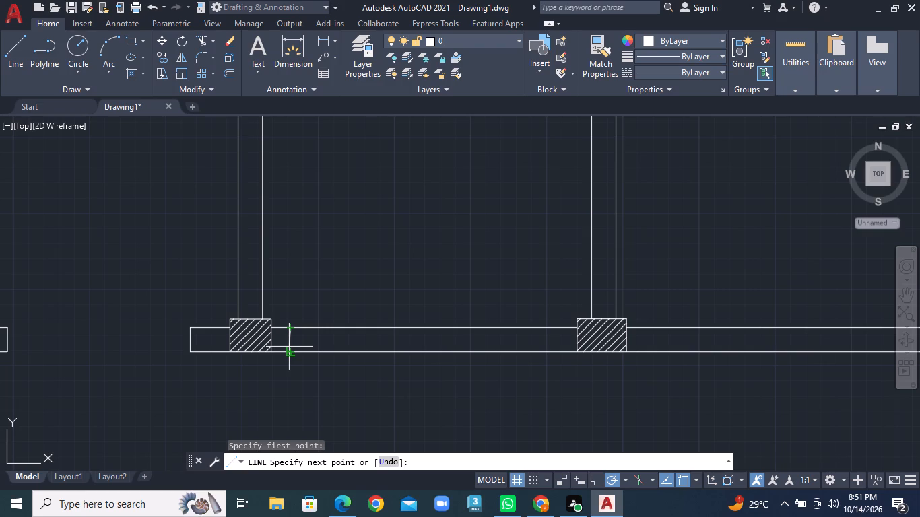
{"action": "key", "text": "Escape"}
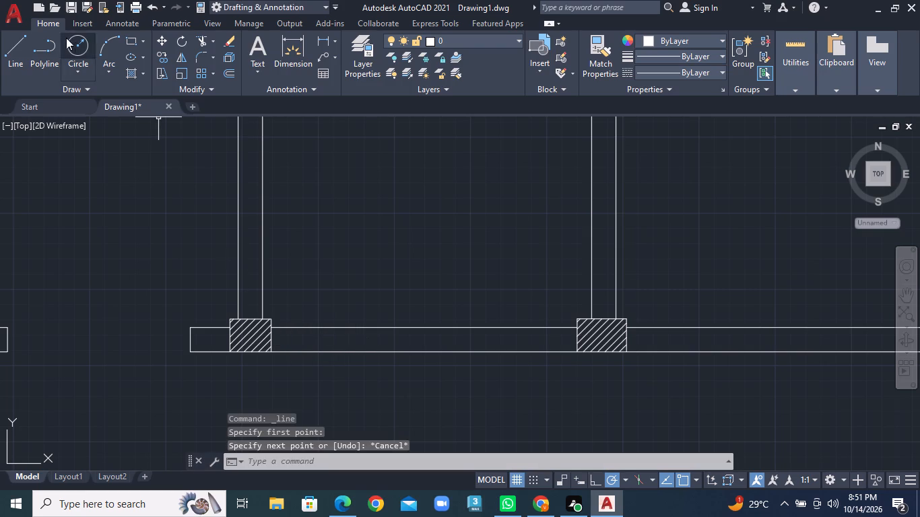
Draw a short vertical jamb line across the horizontal partition, just right of the left partition's hatched column.
{"action": "left_click", "coordinate": [20, 48]}
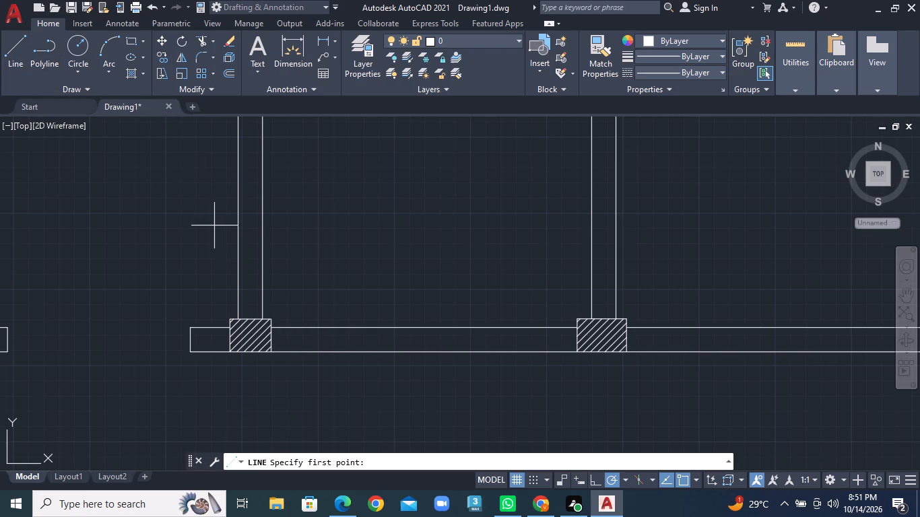
{"action": "left_click", "coordinate": [302, 326]}
{"action": "left_click", "coordinate": [302, 348]}
{"action": "right_click", "coordinate": [302, 348]}
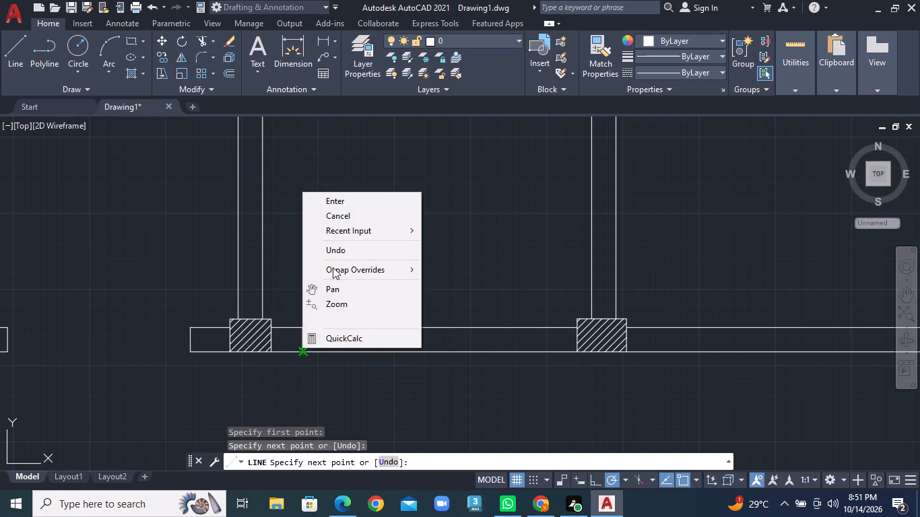
{"action": "left_click", "coordinate": [345, 200]}
Offset this jamb line 2'6" to the right, toward the right partition's column.
{"action": "left_click", "coordinate": [230, 73]}
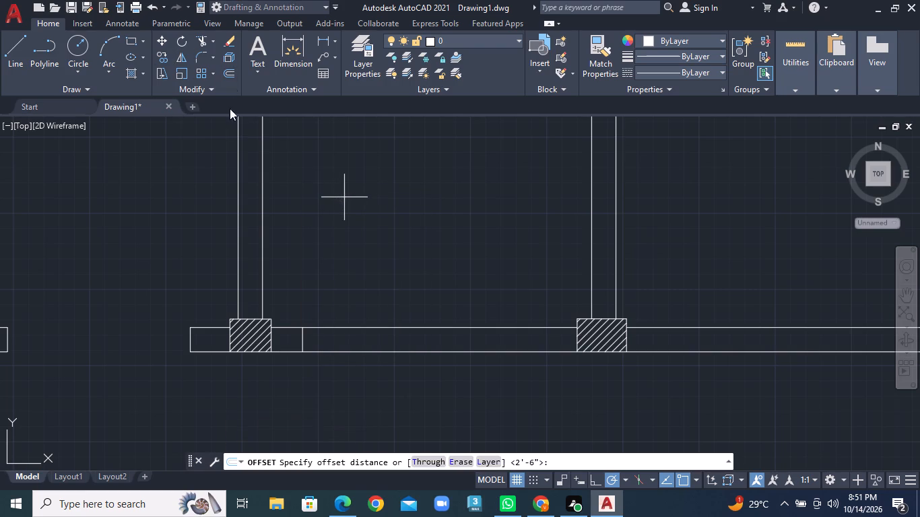
{"action": "type", "text": "2'6\""}
{"action": "key", "text": "Return"}
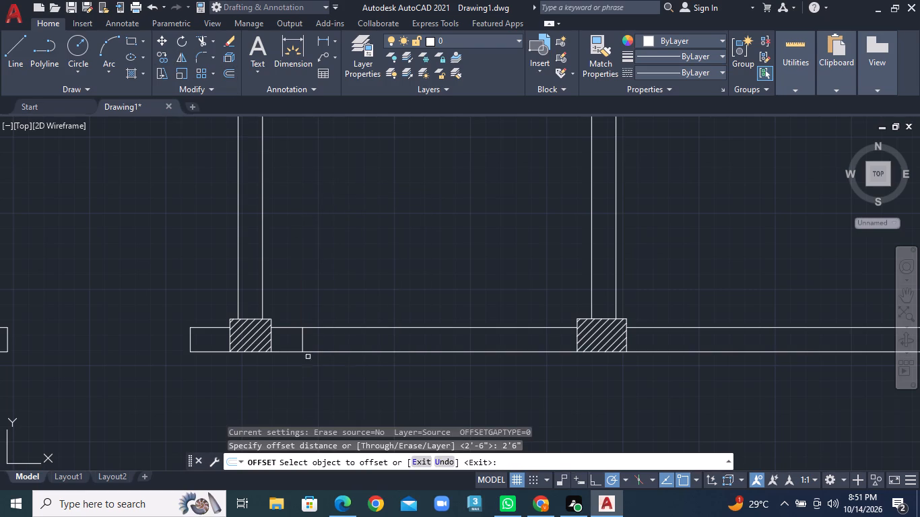
{"action": "left_click", "coordinate": [302, 343]}
{"action": "left_click", "coordinate": [395, 344]}
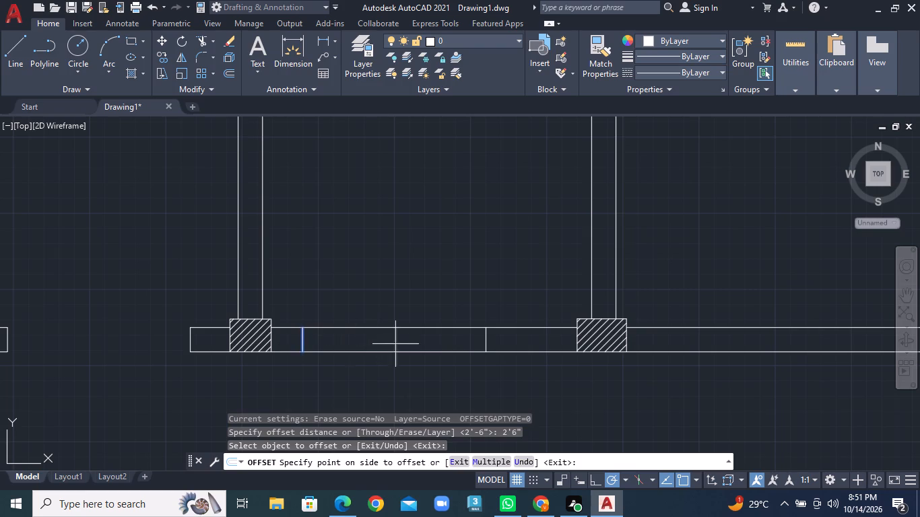
Trim both horizontal partition lines between the two jambs located between the hatched partition columns.
{"action": "left_click", "coordinate": [213, 38]}
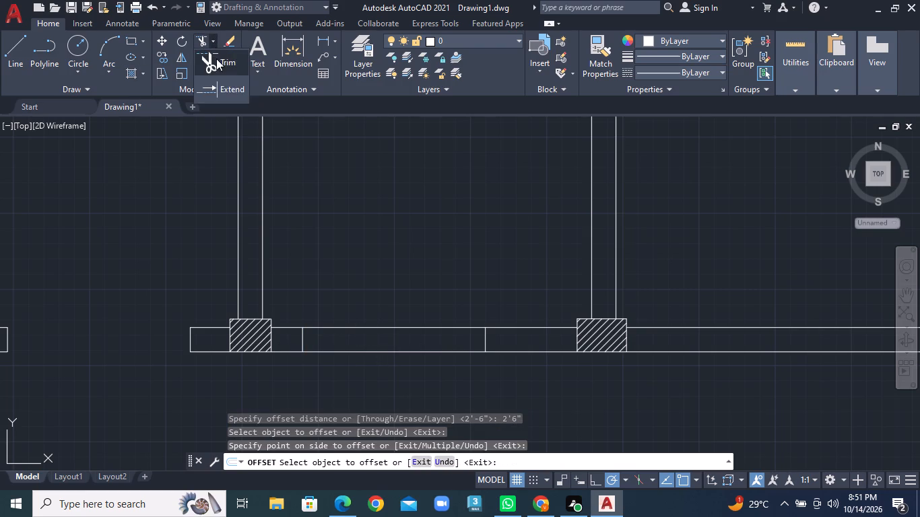
{"action": "left_click", "coordinate": [216, 59]}
{"action": "left_click", "coordinate": [393, 301]}
{"action": "left_click", "coordinate": [394, 397]}
Draw a short vertical jamb line across the horizontal partition, just right of the right partition's hatched column.
{"action": "scroll", "coordinate": [416, 387], "scroll_direction": "down", "scroll_amount": 2}
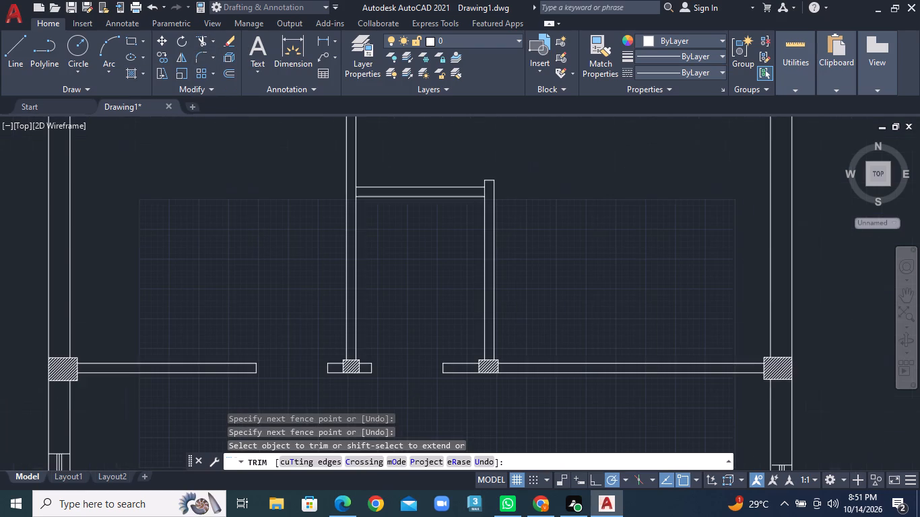
{"action": "middle_click_drag", "start_coordinate": [584, 368], "coordinate": [376, 349]}
{"action": "scroll", "coordinate": [375, 329], "scroll_direction": "down", "scroll_amount": 1}
{"action": "scroll", "coordinate": [375, 329], "scroll_direction": "up", "scroll_amount": 2}
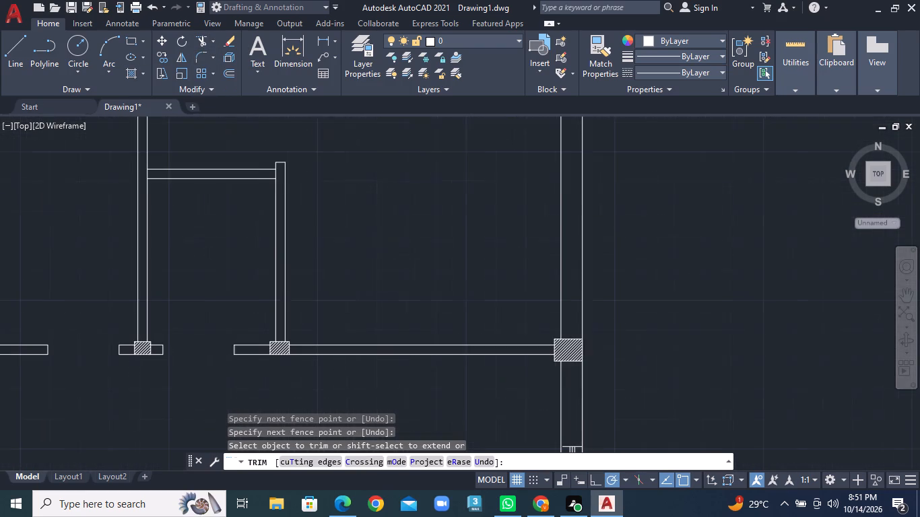
{"action": "left_click", "coordinate": [5, 53]}
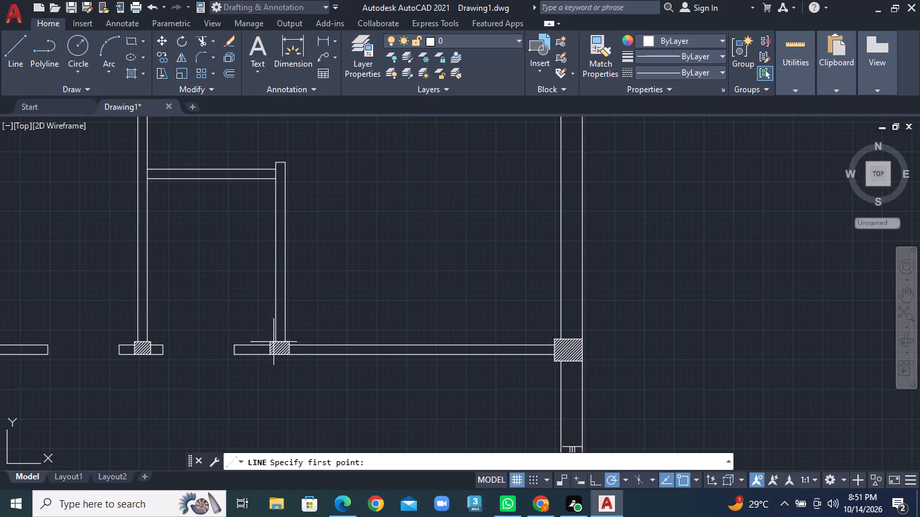
{"action": "scroll", "coordinate": [310, 346], "scroll_direction": "up", "scroll_amount": 1}
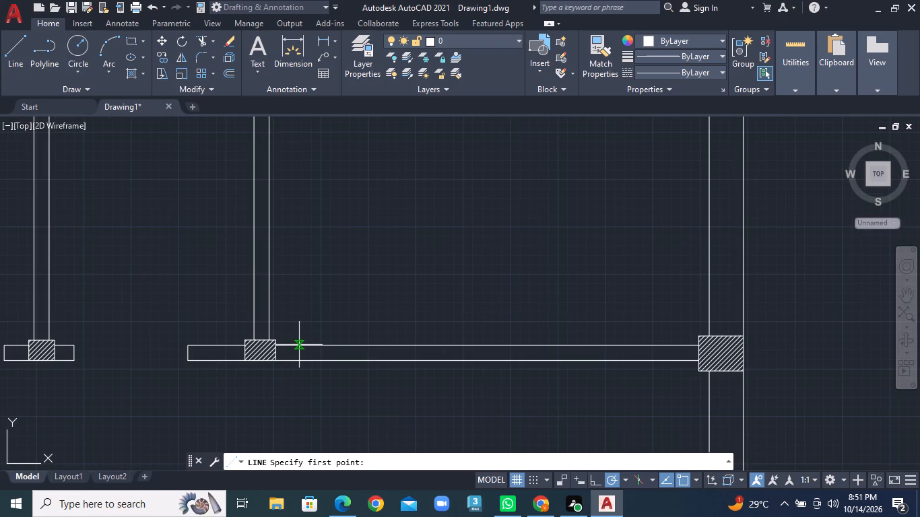
{"action": "left_click", "coordinate": [299, 345]}
{"action": "left_click", "coordinate": [298, 364]}
{"action": "right_click", "coordinate": [298, 364]}
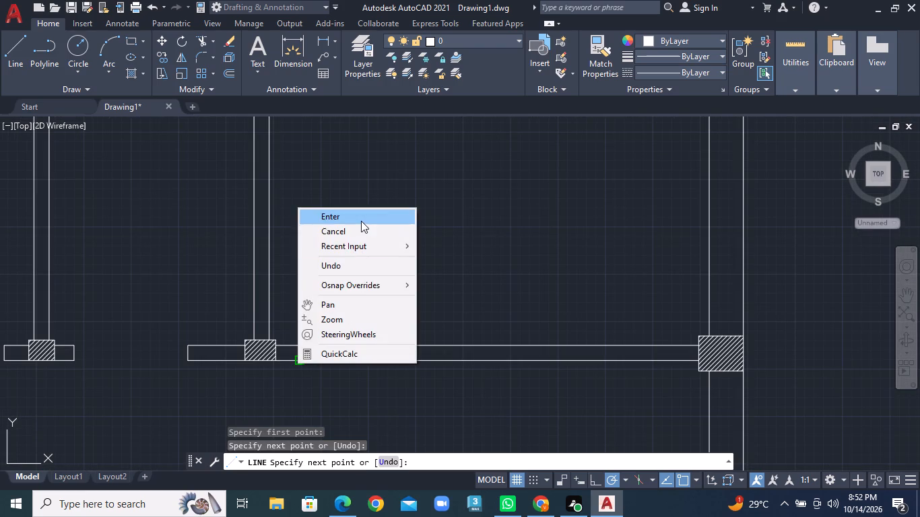
{"action": "left_click", "coordinate": [361, 221]}
Offset this jamb line 2'6" to the right, toward the outer wall column.
{"action": "left_click", "coordinate": [228, 74]}
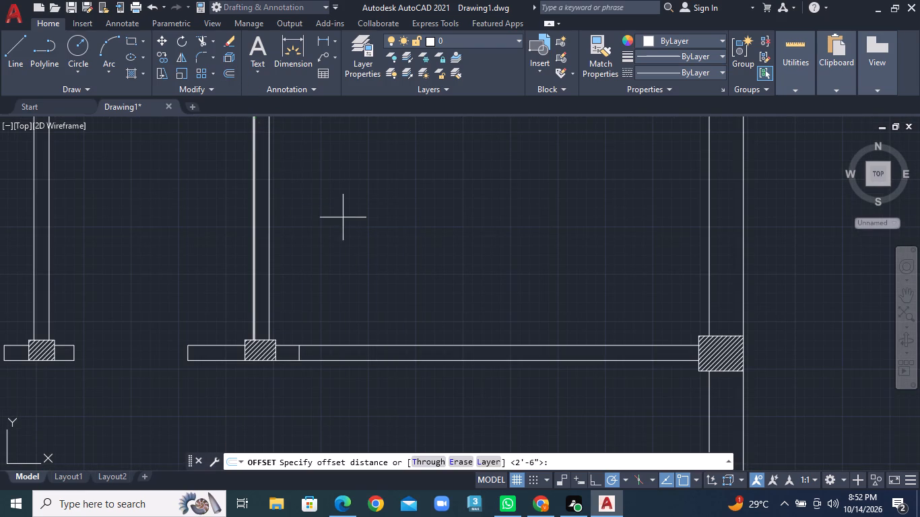
{"action": "type", "text": "2'6\""}
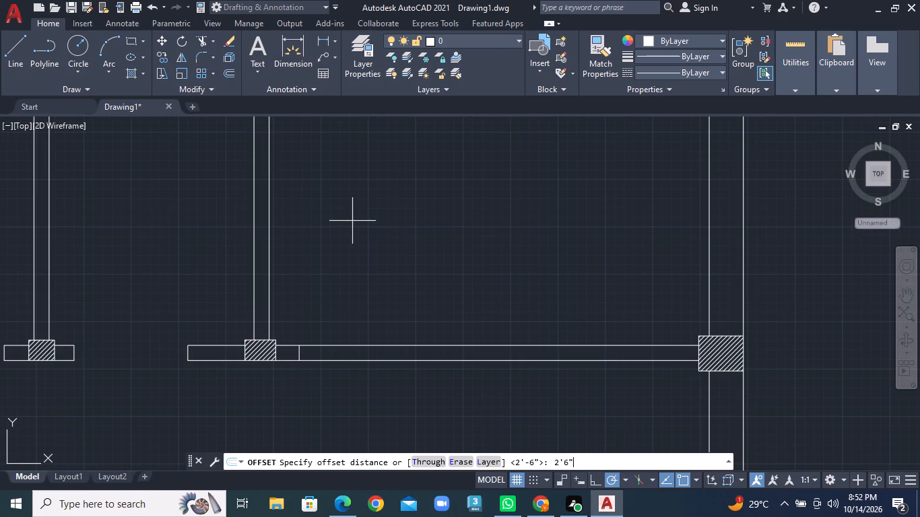
{"action": "key", "text": "Return"}
{"action": "scroll", "coordinate": [410, 419], "scroll_direction": "up", "scroll_amount": 1}
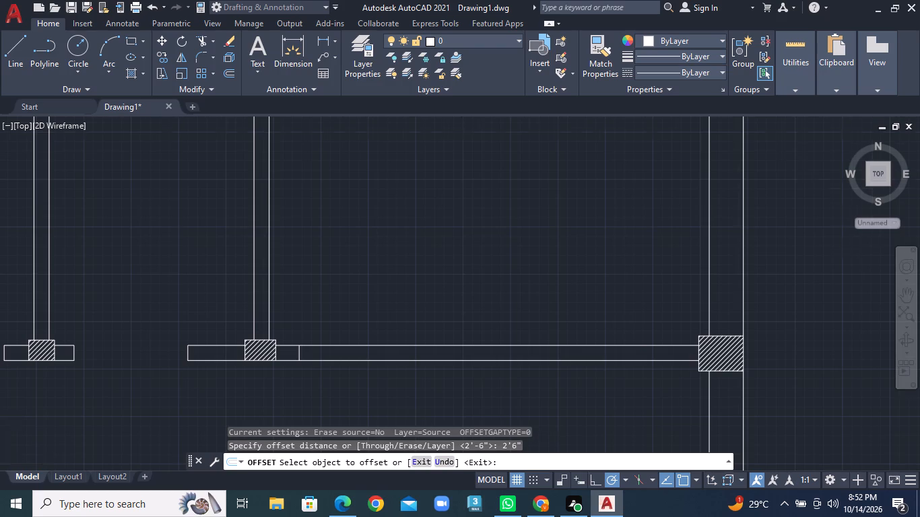
{"action": "scroll", "coordinate": [410, 419], "scroll_direction": "up", "scroll_amount": 1}
{"action": "left_click", "coordinate": [126, 250]}
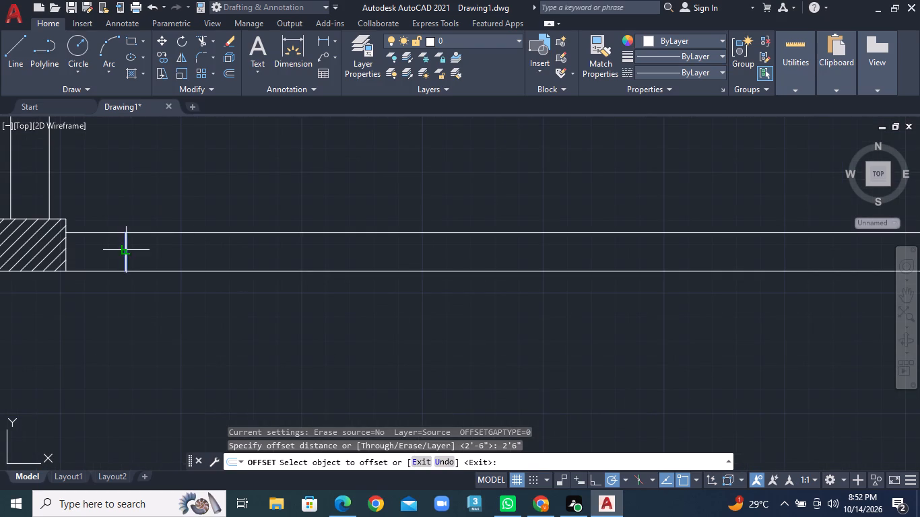
{"action": "left_click", "coordinate": [236, 250]}
Trim both horizontal partition lines between the two jamb lines right of the right partition's column.
{"action": "left_click", "coordinate": [211, 40]}
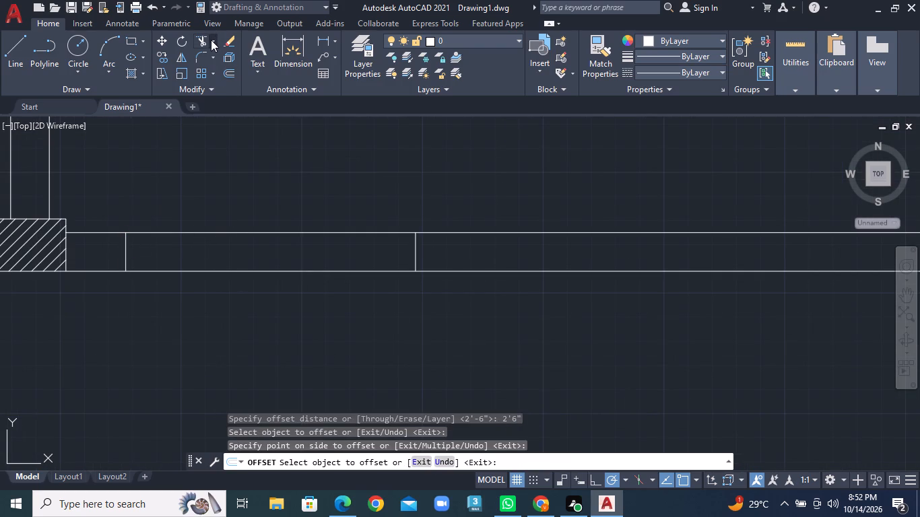
{"action": "left_click", "coordinate": [216, 52]}
{"action": "left_click", "coordinate": [240, 192]}
{"action": "left_click", "coordinate": [246, 328]}
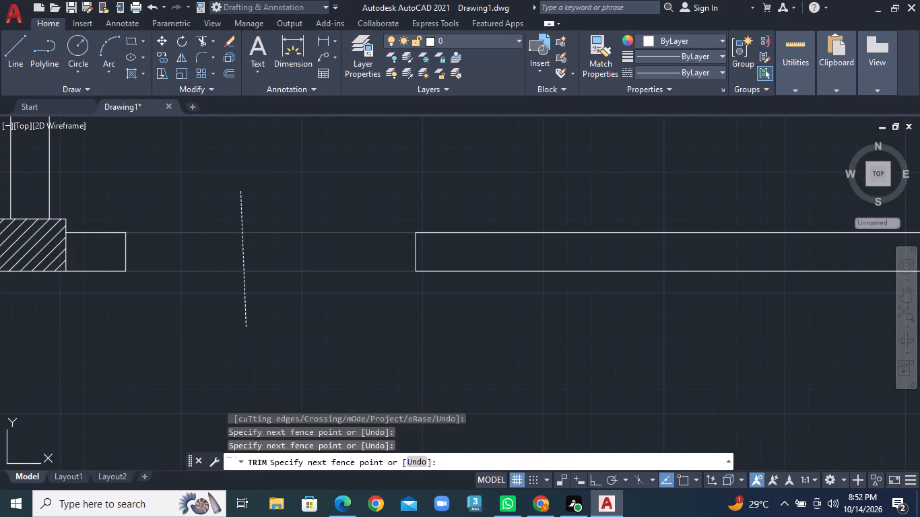
{"action": "scroll", "coordinate": [246, 328], "scroll_direction": "down", "scroll_amount": 3}
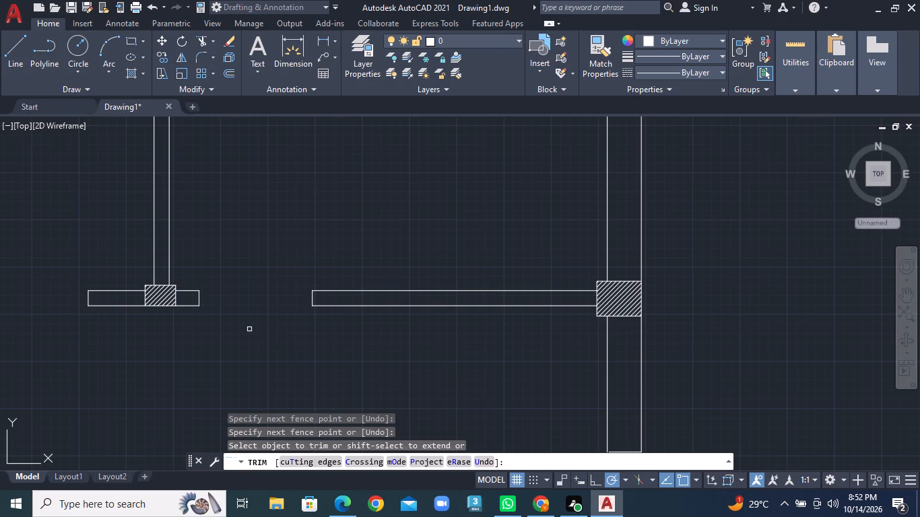
Draw a vertical line about 5' long downward from the open jamb end of the upper horizontal partition joining the right outer wall.
{"action": "scroll", "coordinate": [249, 329], "scroll_direction": "down", "scroll_amount": 1}
{"action": "middle_click_drag", "start_coordinate": [257, 210], "coordinate": [312, 347]}
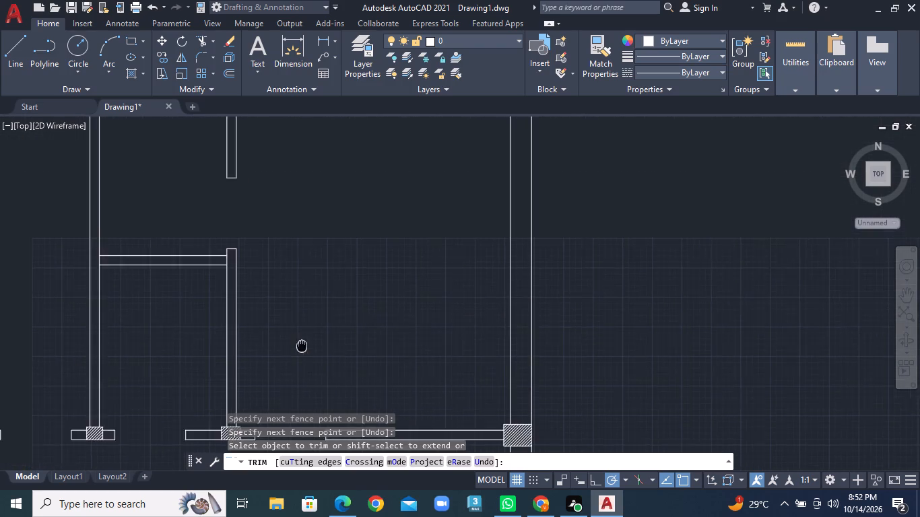
{"action": "middle_click_drag", "start_coordinate": [312, 347], "coordinate": [387, 261]}
{"action": "scroll", "coordinate": [151, 294], "scroll_direction": "down", "scroll_amount": 1}
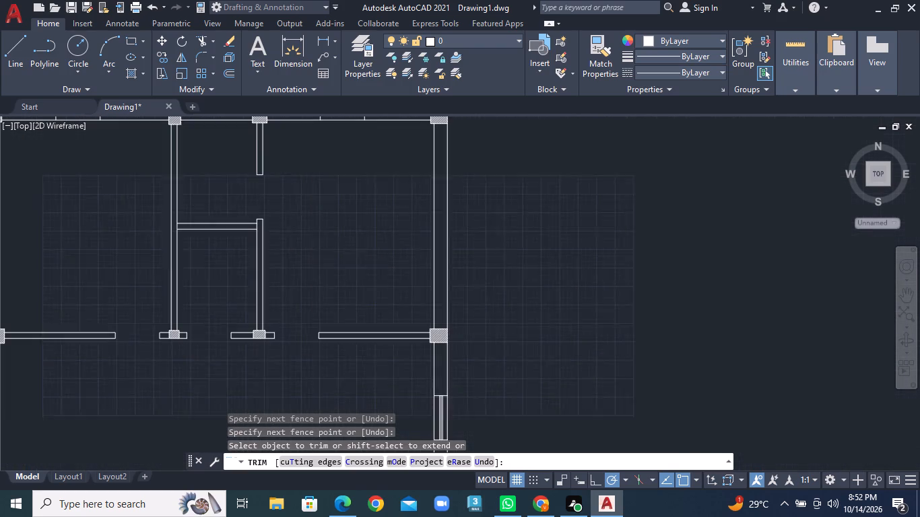
{"action": "middle_click_drag", "start_coordinate": [164, 368], "coordinate": [275, 315]}
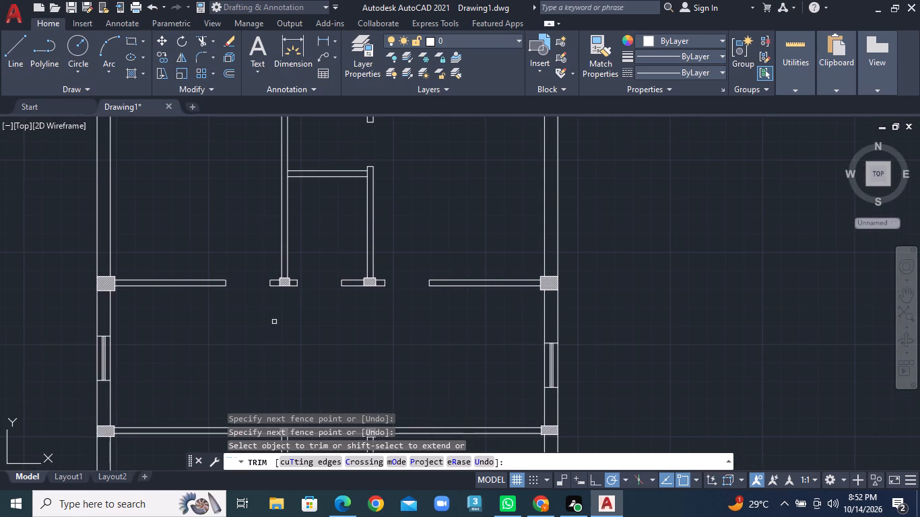
{"action": "middle_click_drag", "start_coordinate": [300, 329], "coordinate": [275, 262]}
{"action": "left_click", "coordinate": [18, 67]}
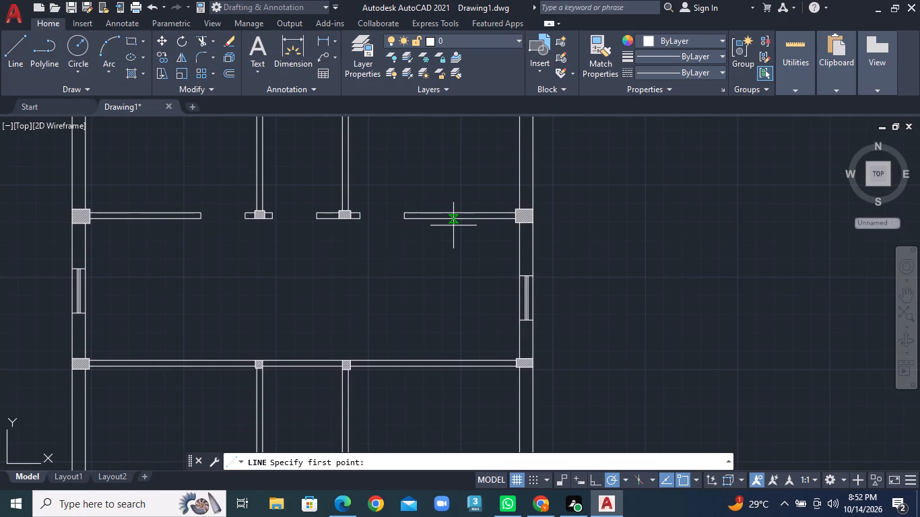
{"action": "left_click", "coordinate": [401, 219]}
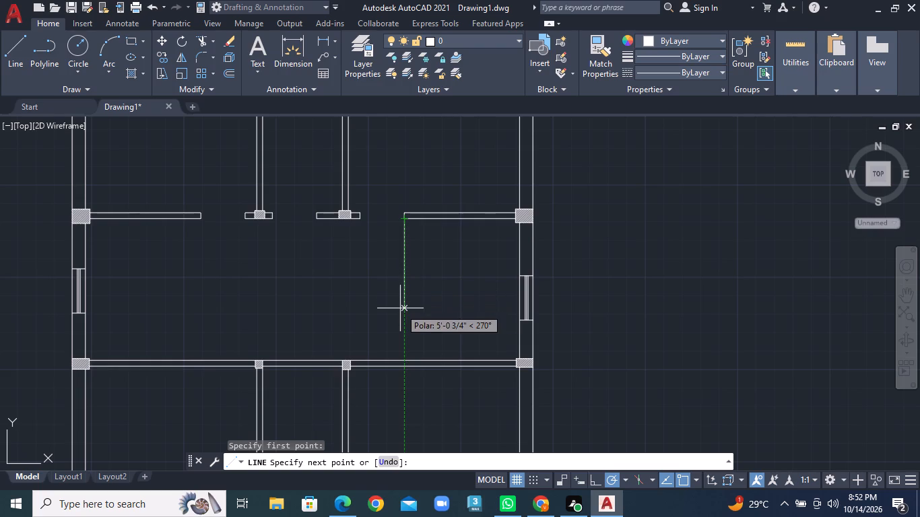
{"action": "left_click", "coordinate": [400, 308]}
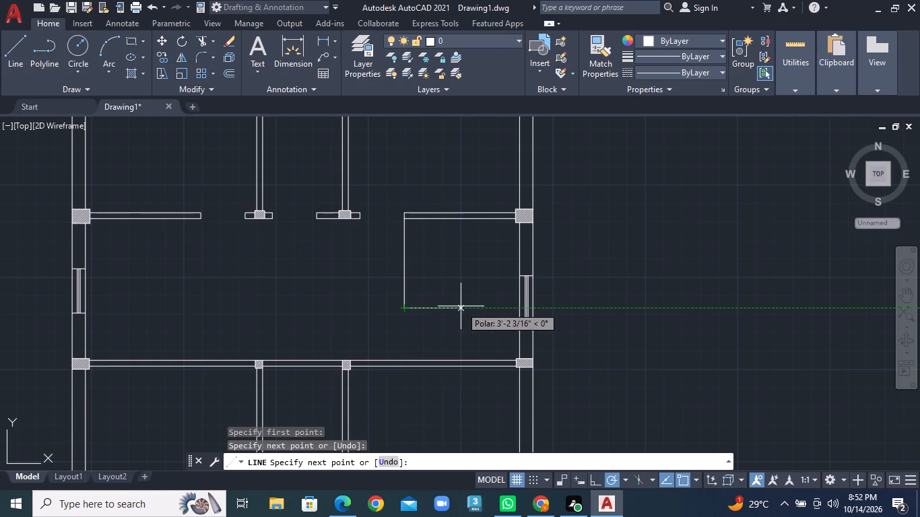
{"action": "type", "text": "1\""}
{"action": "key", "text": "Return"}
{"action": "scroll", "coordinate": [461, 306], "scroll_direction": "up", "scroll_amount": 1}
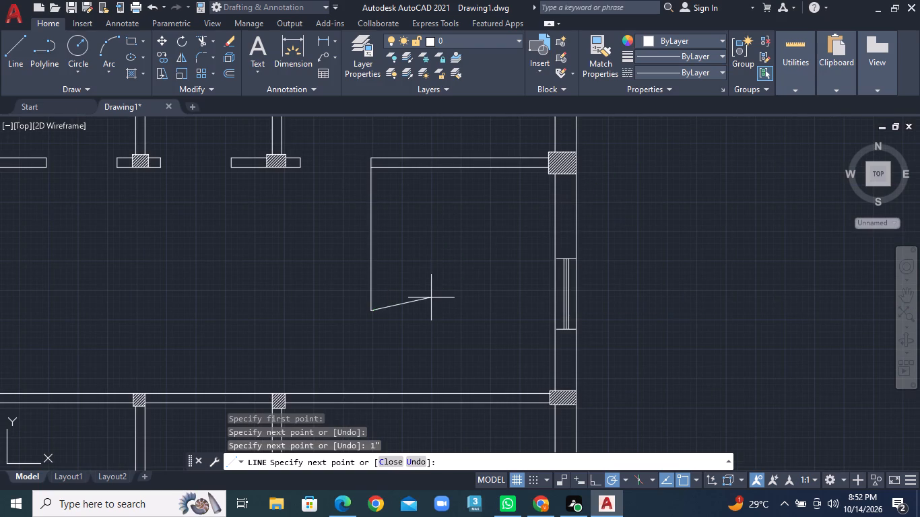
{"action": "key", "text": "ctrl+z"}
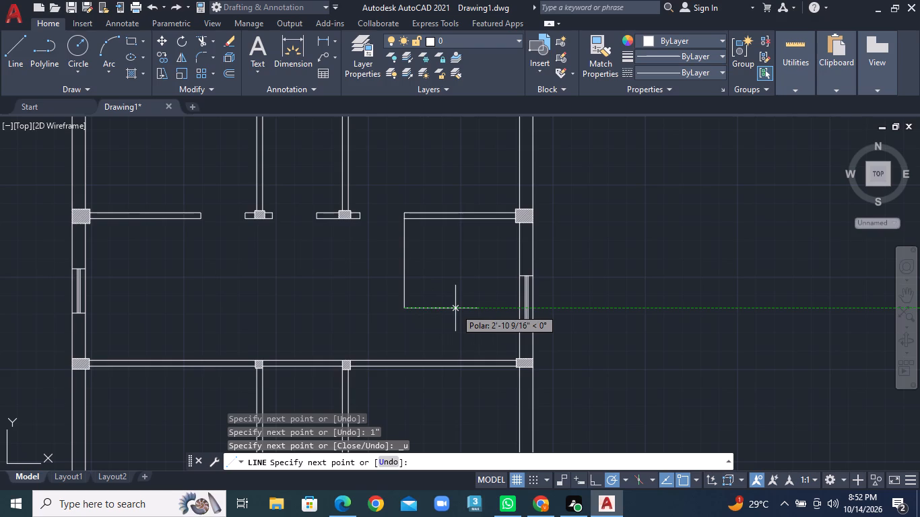
Continue the line 4" to the right and back up to the partition's upper line, closing a 4" thick stub wall.
{"action": "type", "text": "4\""}
{"action": "key", "text": "Return"}
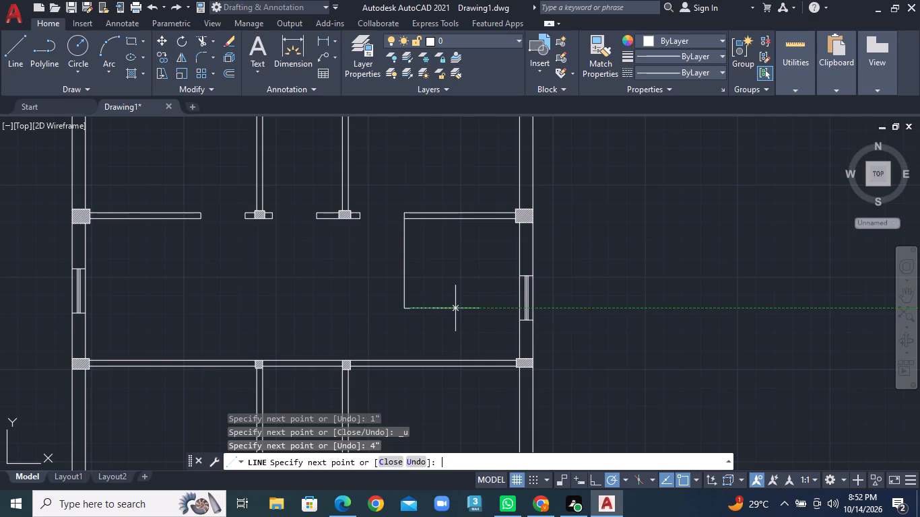
{"action": "left_click", "coordinate": [409, 211]}
{"action": "right_click", "coordinate": [409, 211]}
{"action": "left_click", "coordinate": [420, 215]}
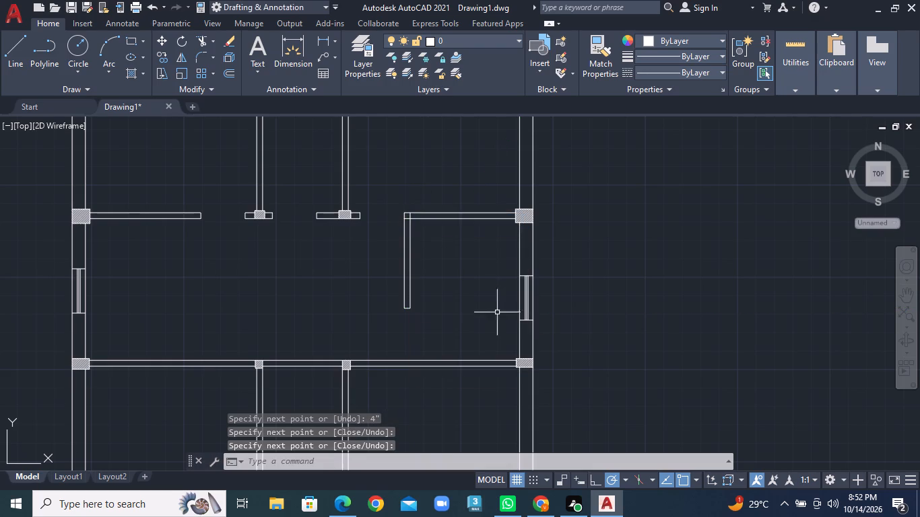
Draw a short vertical jamb line across the lower horizontal partition, roughly in line with the new stub wall's left face.
{"action": "left_click", "coordinate": [11, 55]}
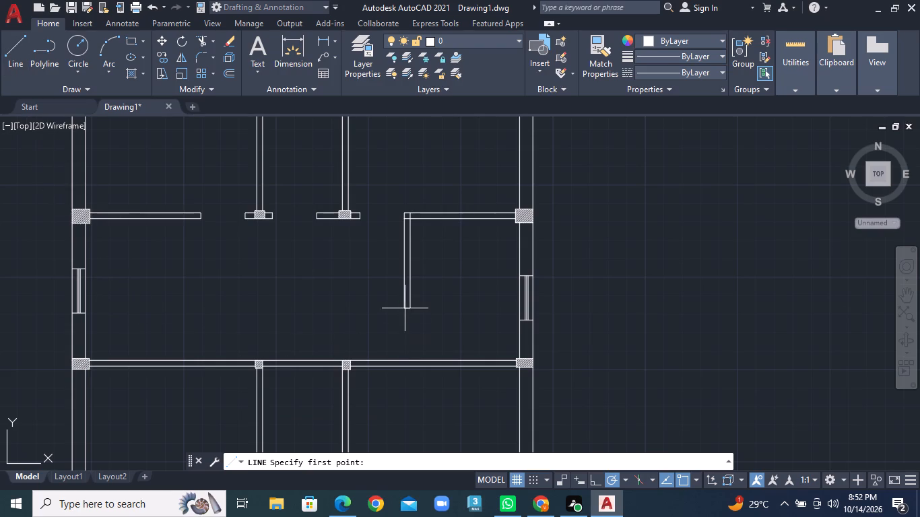
{"action": "scroll", "coordinate": [405, 308], "scroll_direction": "up", "scroll_amount": 1}
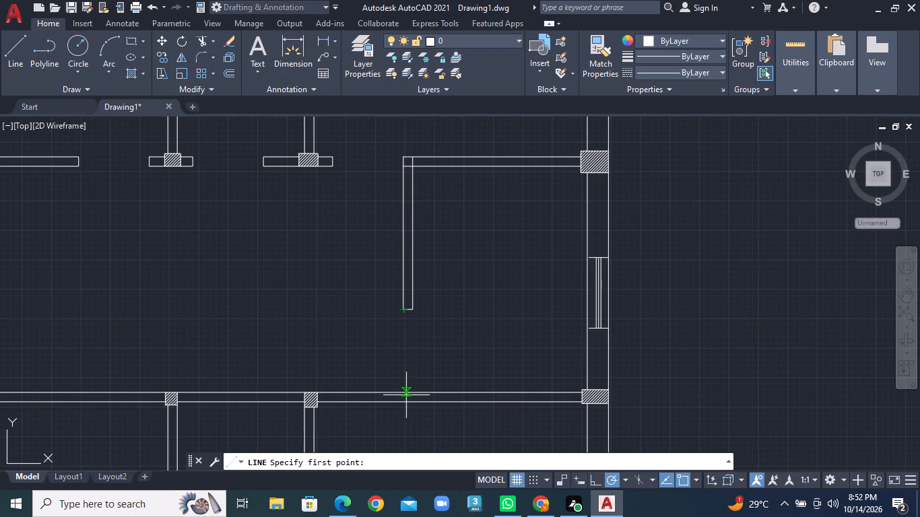
{"action": "left_click", "coordinate": [406, 394]}
{"action": "left_click", "coordinate": [406, 403]}
{"action": "right_click", "coordinate": [406, 403]}
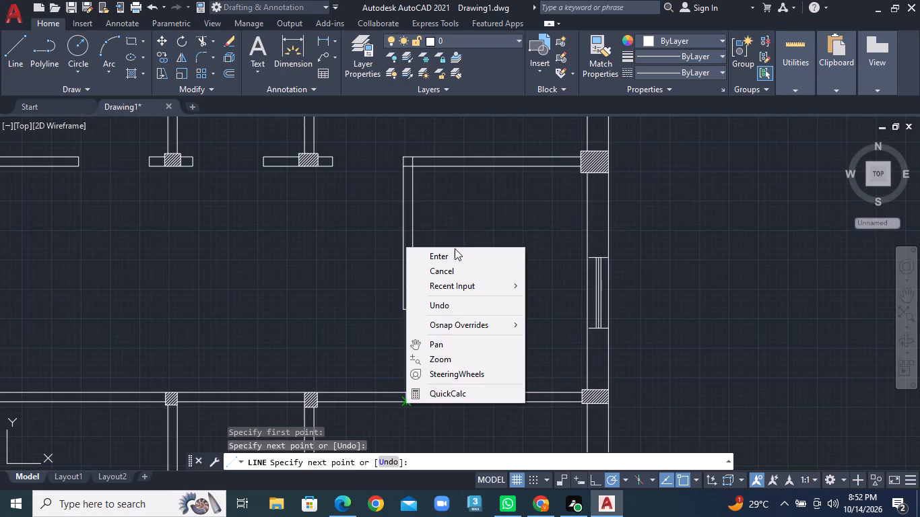
{"action": "left_click", "coordinate": [456, 257]}
{"action": "middle_click_drag", "start_coordinate": [420, 362], "coordinate": [468, 320]}
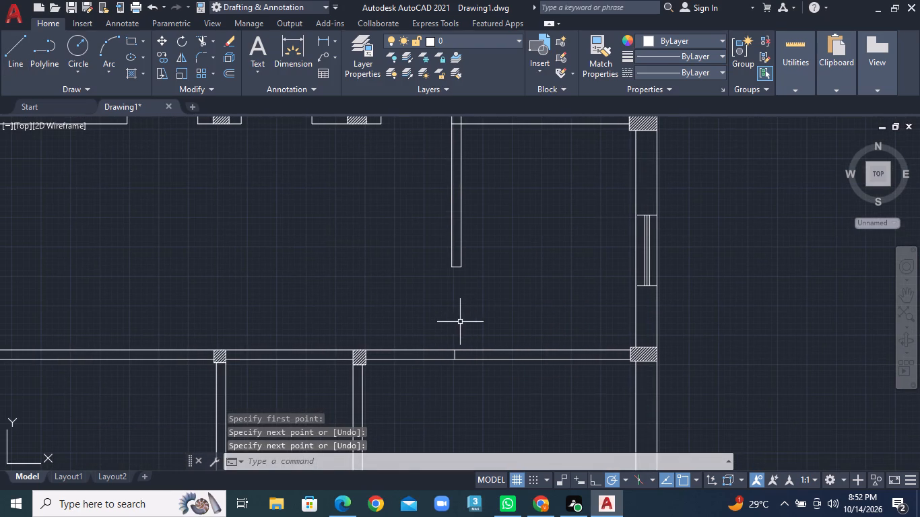
Trim both lower horizontal partition lines between the right partition's hatched column and the new jamb line.
{"action": "left_click", "coordinate": [211, 40]}
{"action": "left_click", "coordinate": [213, 62]}
{"action": "left_click", "coordinate": [415, 324]}
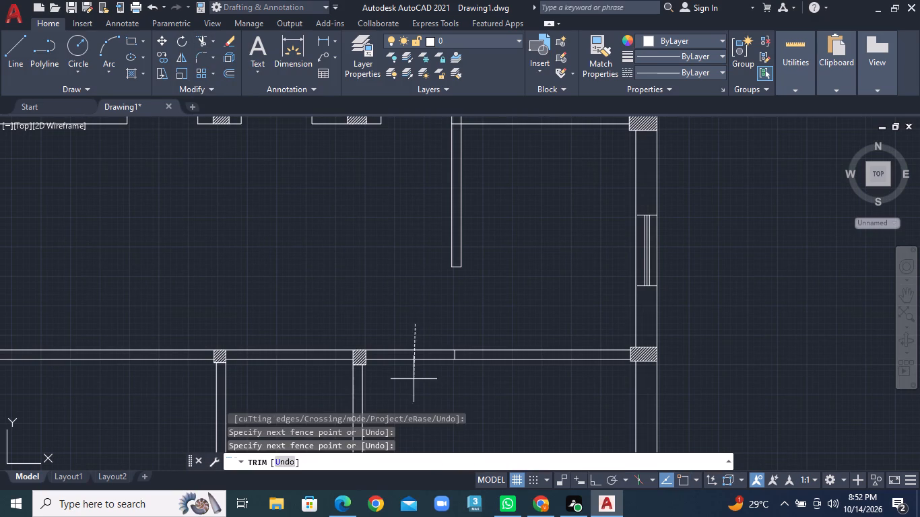
{"action": "left_click", "coordinate": [414, 392]}
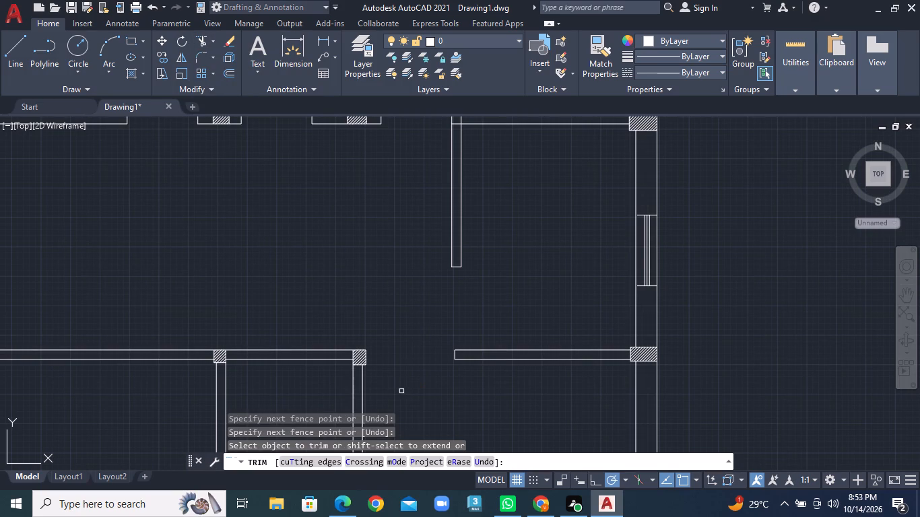
Draw a short vertical jamb line across the lower horizontal partition, just left of the left partition's hatched column.
{"action": "scroll", "coordinate": [401, 390], "scroll_direction": "down", "scroll_amount": 1}
{"action": "middle_click_drag", "start_coordinate": [422, 376], "coordinate": [475, 333]}
{"action": "middle_click", "coordinate": [476, 333]}
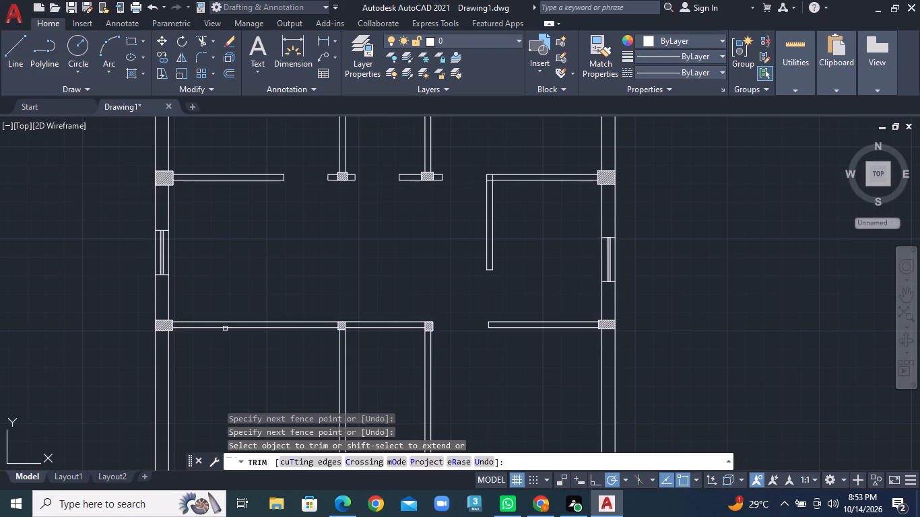
{"action": "scroll", "coordinate": [318, 333], "scroll_direction": "up", "scroll_amount": 1}
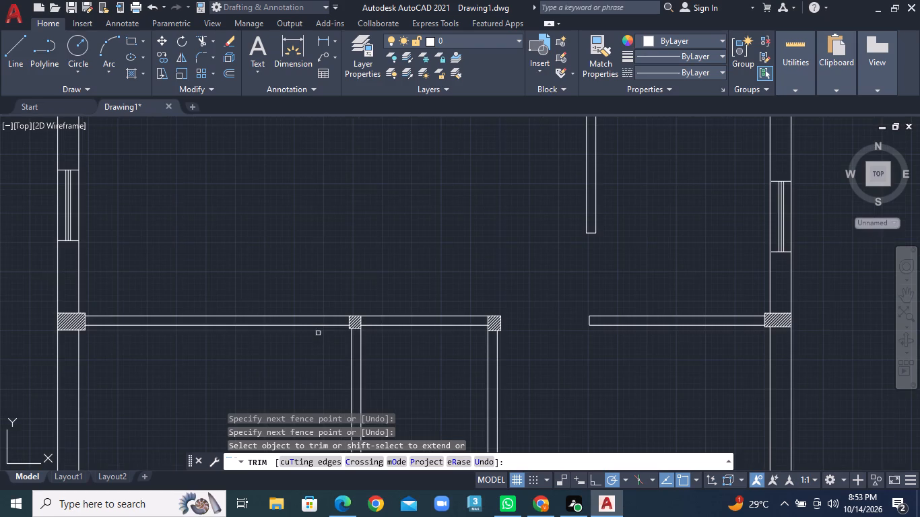
{"action": "left_click", "coordinate": [11, 56]}
{"action": "middle_click", "coordinate": [212, 261]}
{"action": "middle_click", "coordinate": [219, 315]}
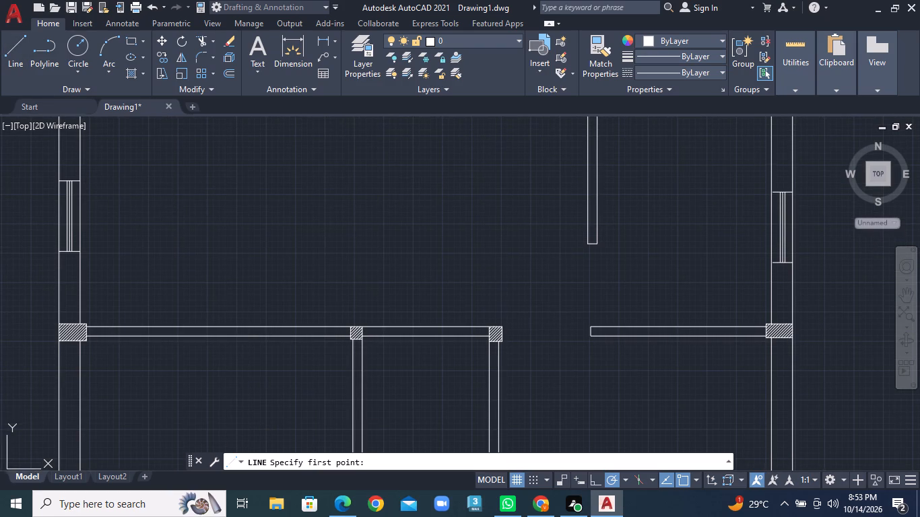
{"action": "scroll", "coordinate": [308, 329], "scroll_direction": "up", "scroll_amount": 2}
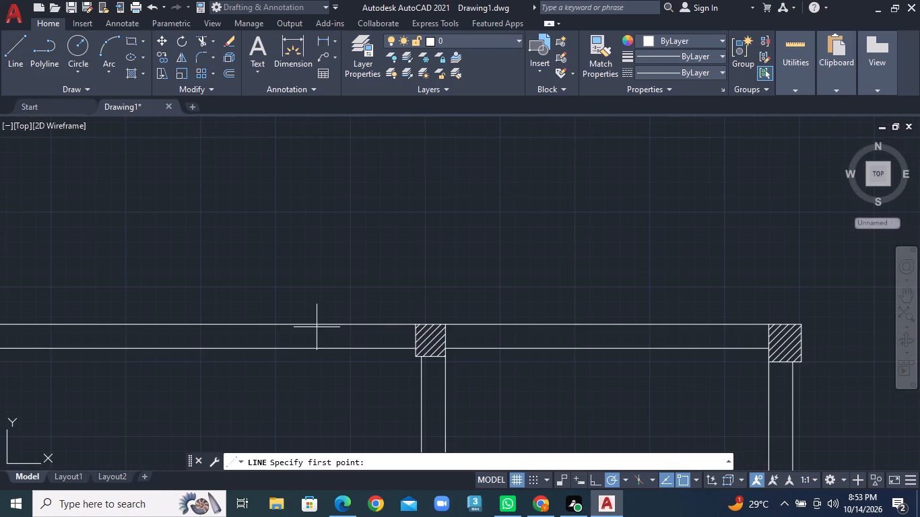
{"action": "left_click", "coordinate": [398, 322]}
{"action": "left_click", "coordinate": [398, 349]}
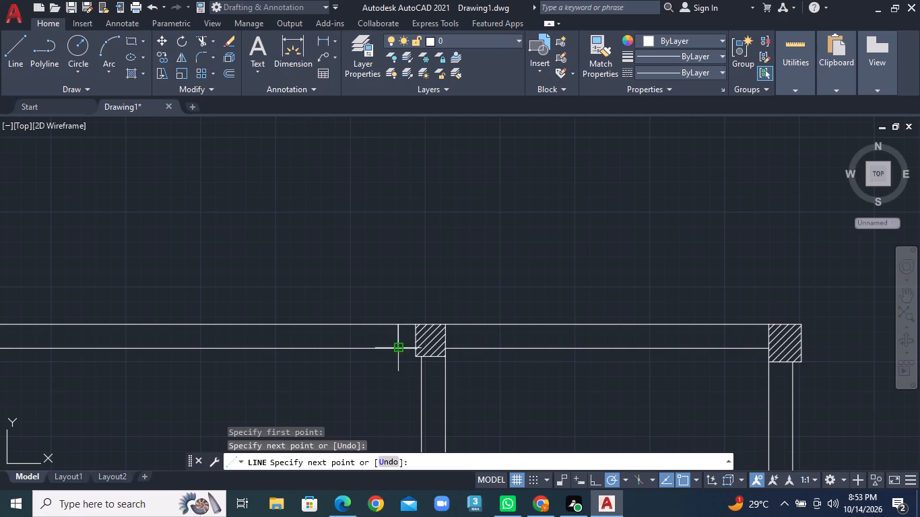
{"action": "right_click", "coordinate": [398, 349]}
{"action": "left_click", "coordinate": [451, 197]}
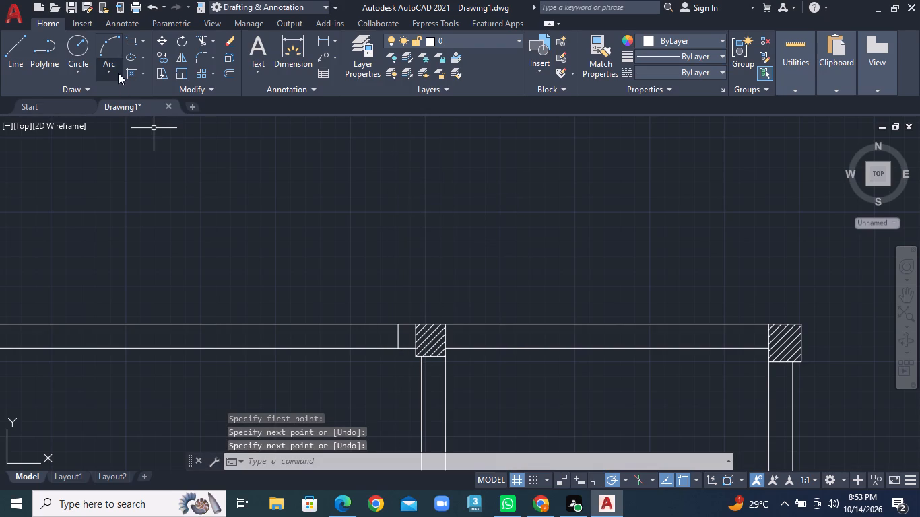
Offset this jamb line 2'6" to the left, toward the left outer wall.
{"action": "left_click", "coordinate": [233, 73]}
{"action": "type", "text": "2'6\""}
{"action": "key", "text": "Return"}
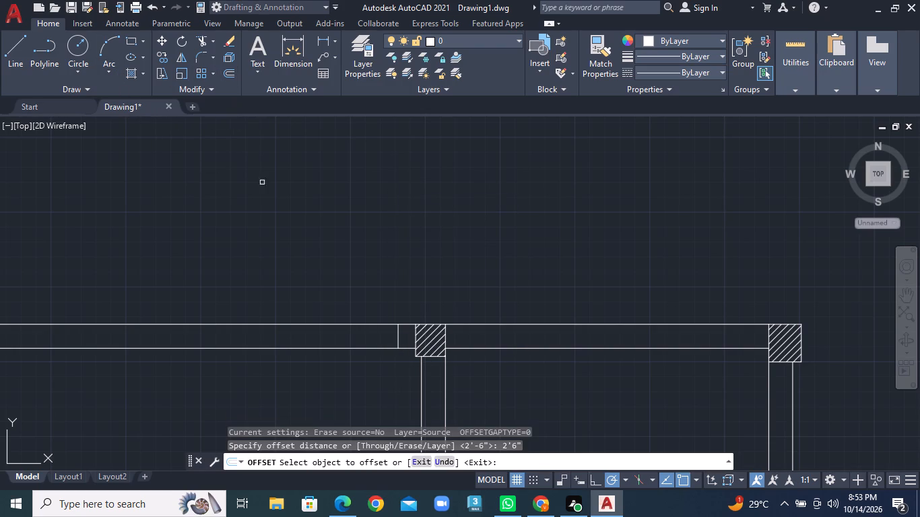
{"action": "left_click", "coordinate": [397, 341]}
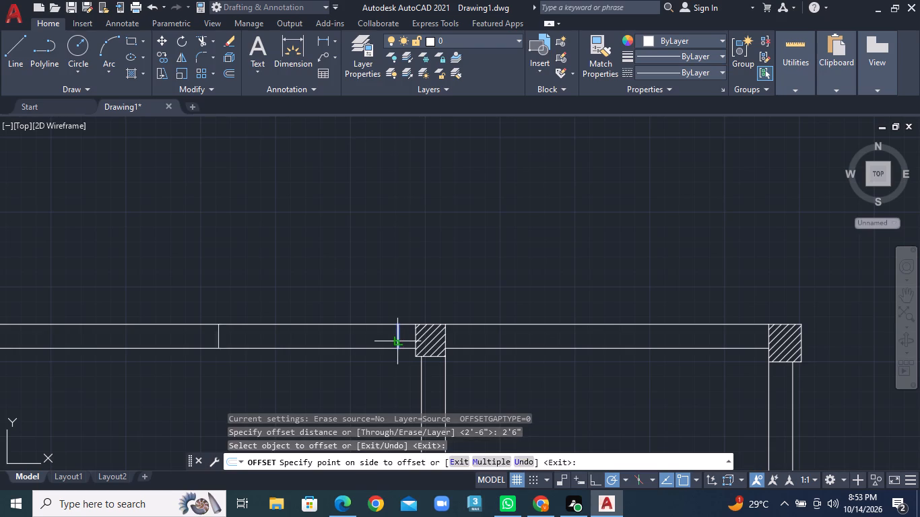
{"action": "left_click", "coordinate": [315, 341]}
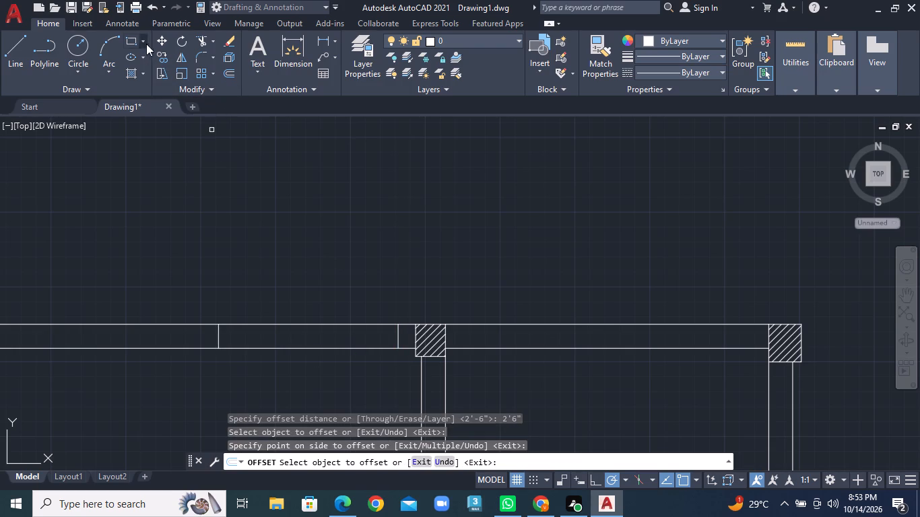
Trim both lower horizontal partition lines between the two jamb lines left of the left partition's column.
{"action": "left_click", "coordinate": [214, 38]}
{"action": "left_click", "coordinate": [220, 55]}
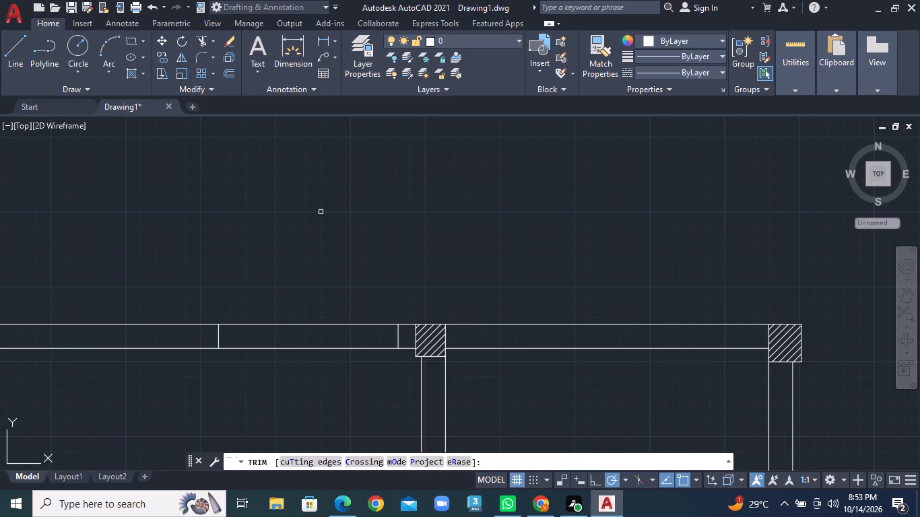
{"action": "left_click", "coordinate": [327, 273]}
{"action": "left_click", "coordinate": [313, 390]}
Trim both lower horizontal partition lines between the left and right partitions' hatched columns.
{"action": "scroll", "coordinate": [313, 389], "scroll_direction": "down", "scroll_amount": 3}
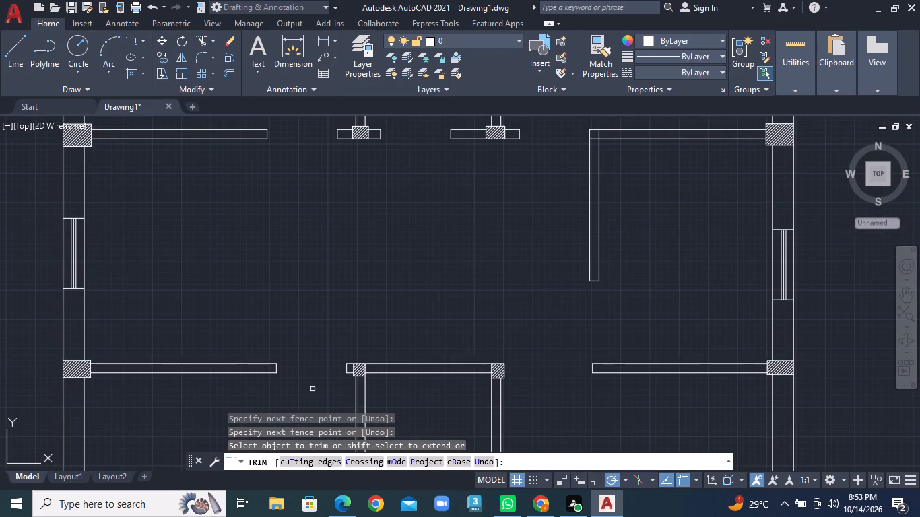
{"action": "middle_click_drag", "start_coordinate": [269, 324], "coordinate": [209, 223]}
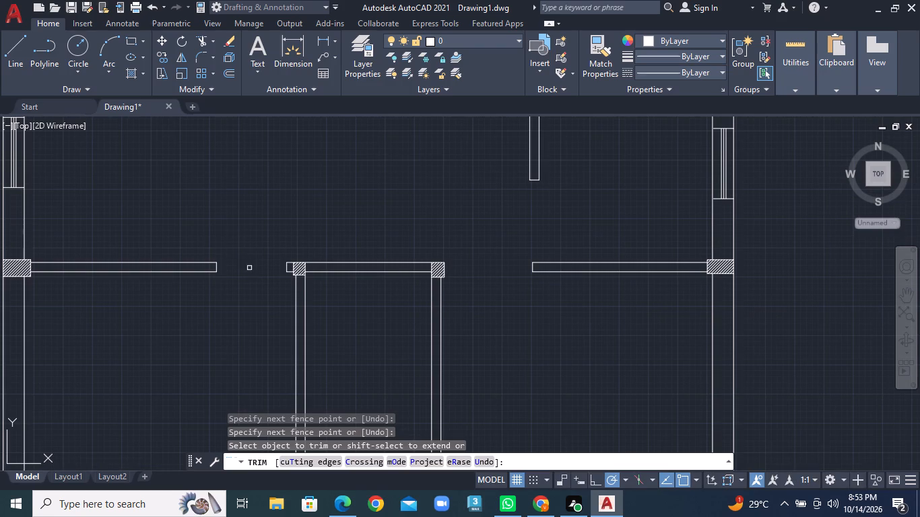
{"action": "scroll", "coordinate": [467, 333], "scroll_direction": "down", "scroll_amount": 1}
{"action": "middle_click_drag", "start_coordinate": [508, 359], "coordinate": [499, 275]}
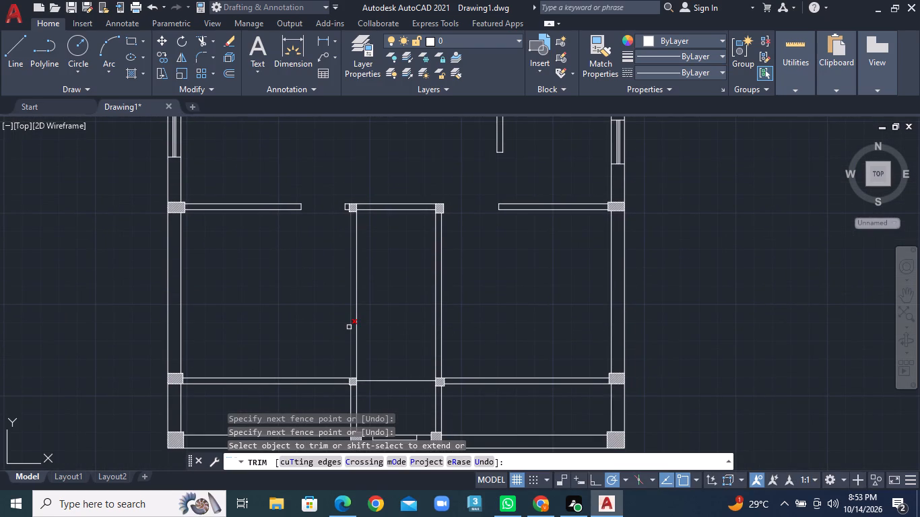
{"action": "double_click", "coordinate": [392, 222]}
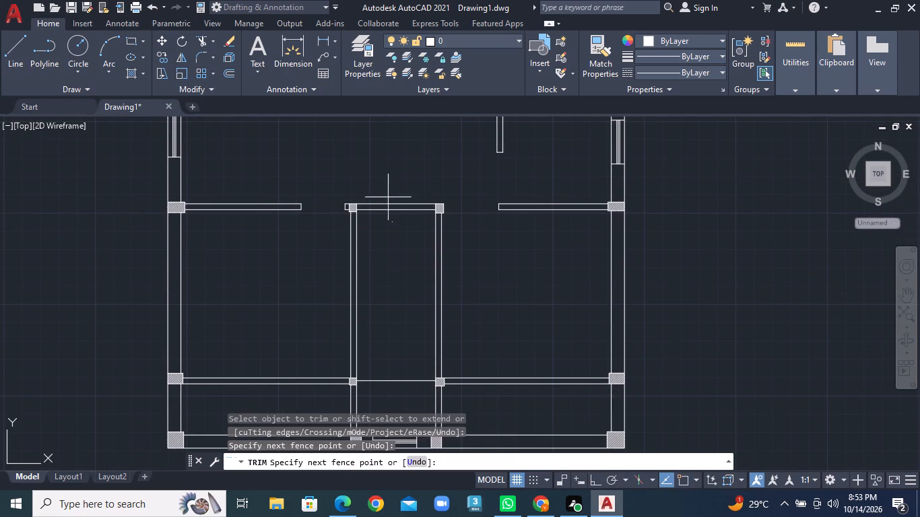
{"action": "left_click", "coordinate": [387, 174]}
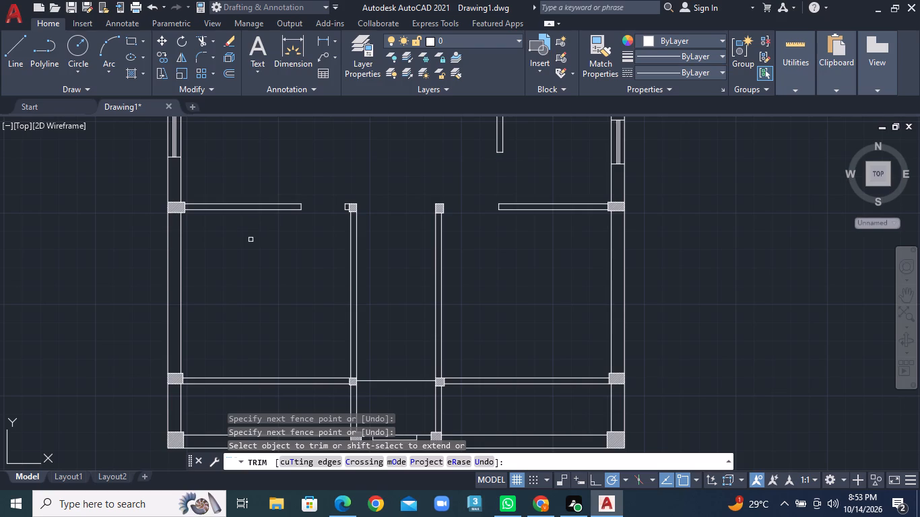
Draw a small three-sided stub wall against the right face of the right partition's upper hatched column, facing the shortened horizontal partition.
{"action": "scroll", "coordinate": [464, 162], "scroll_direction": "up", "scroll_amount": 1}
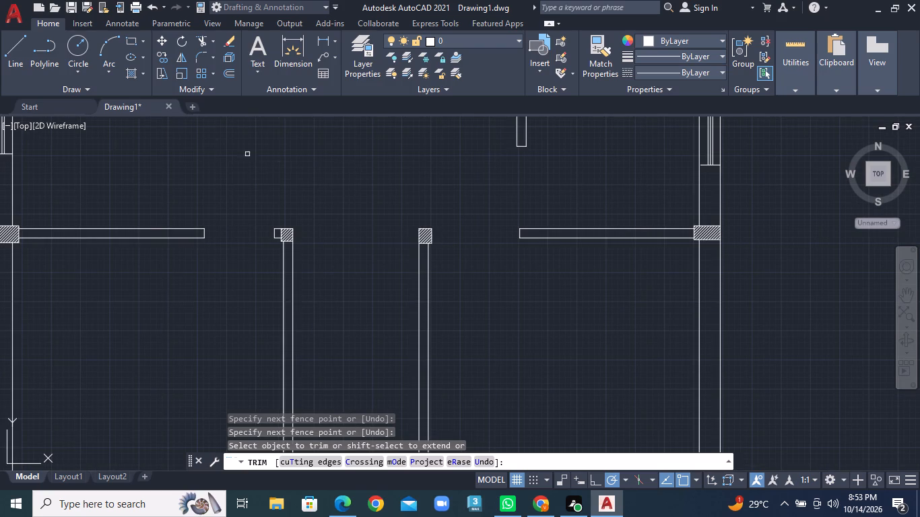
{"action": "left_click", "coordinate": [7, 58]}
{"action": "scroll", "coordinate": [263, 228], "scroll_direction": "up", "scroll_amount": 2}
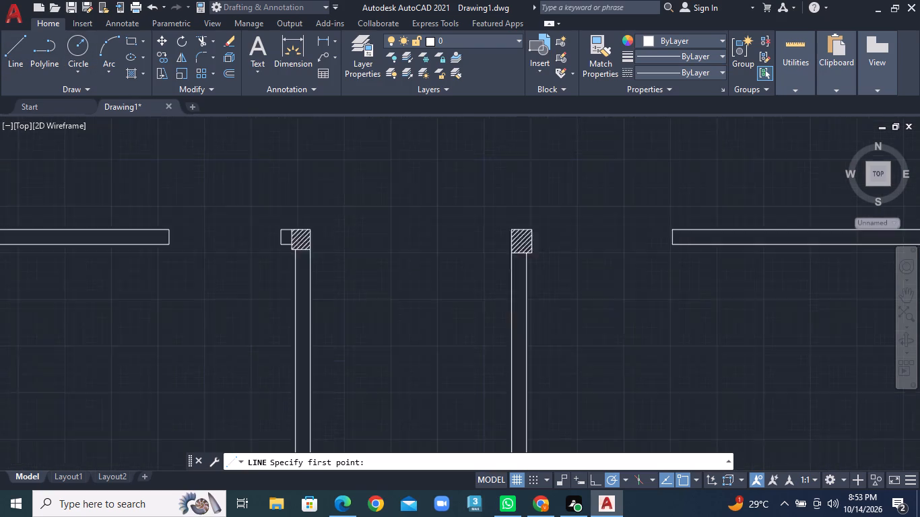
{"action": "middle_click_drag", "start_coordinate": [566, 270], "coordinate": [329, 285]}
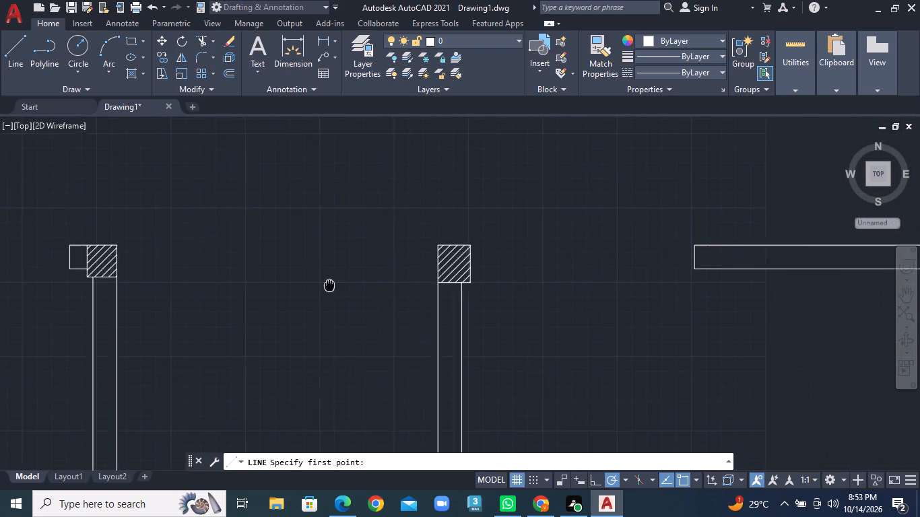
{"action": "left_click", "coordinate": [459, 242]}
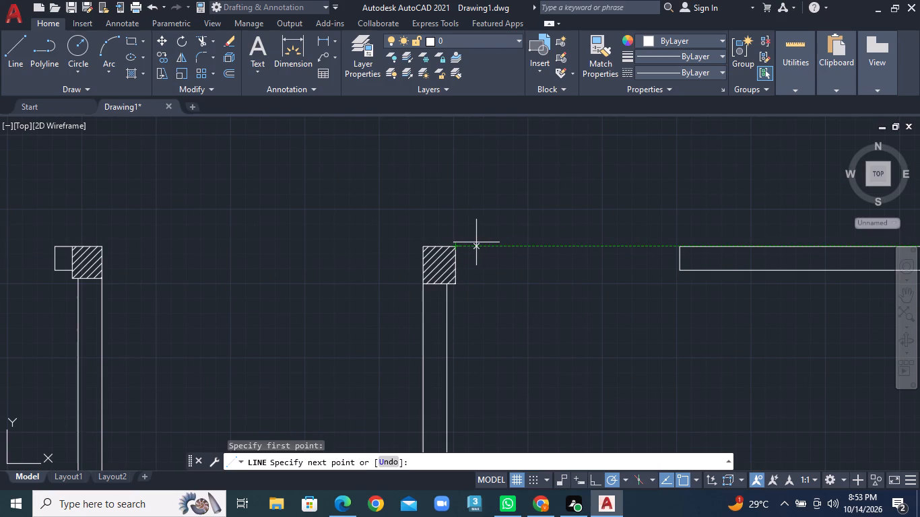
{"action": "left_click", "coordinate": [480, 242]}
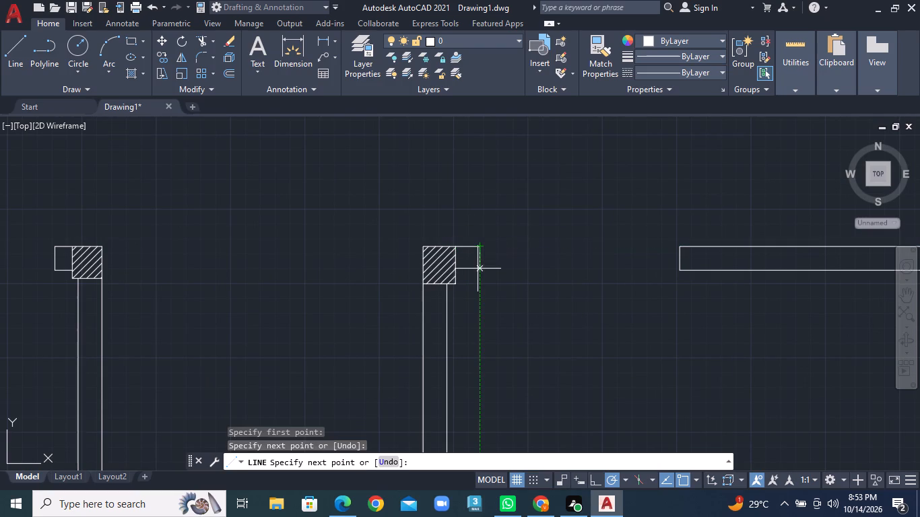
{"action": "left_click", "coordinate": [478, 275]}
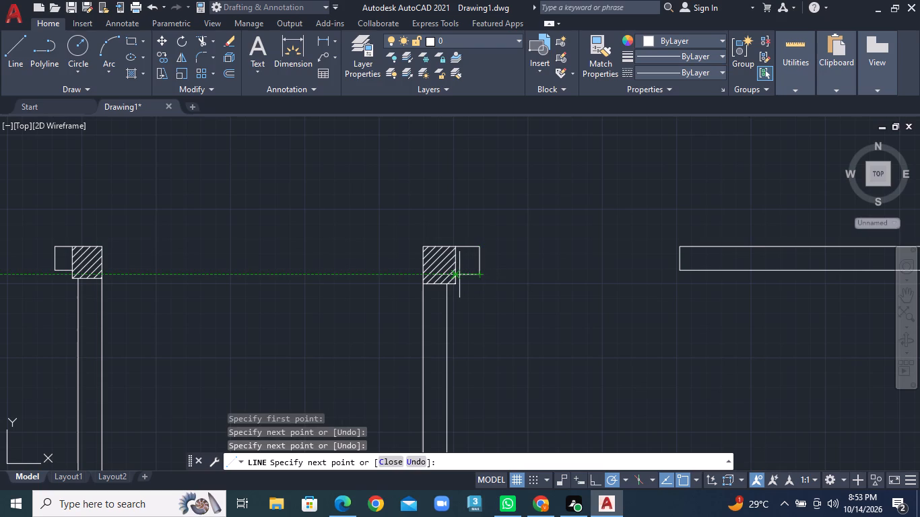
{"action": "left_click", "coordinate": [459, 275]}
{"action": "right_click", "coordinate": [459, 275]}
{"action": "left_click", "coordinate": [468, 279]}
Draw a short vertical jamb line across the bottommost horizontal partition, a short distance right of the right partition's hatched column.
{"action": "scroll", "coordinate": [587, 302], "scroll_direction": "down", "scroll_amount": 2}
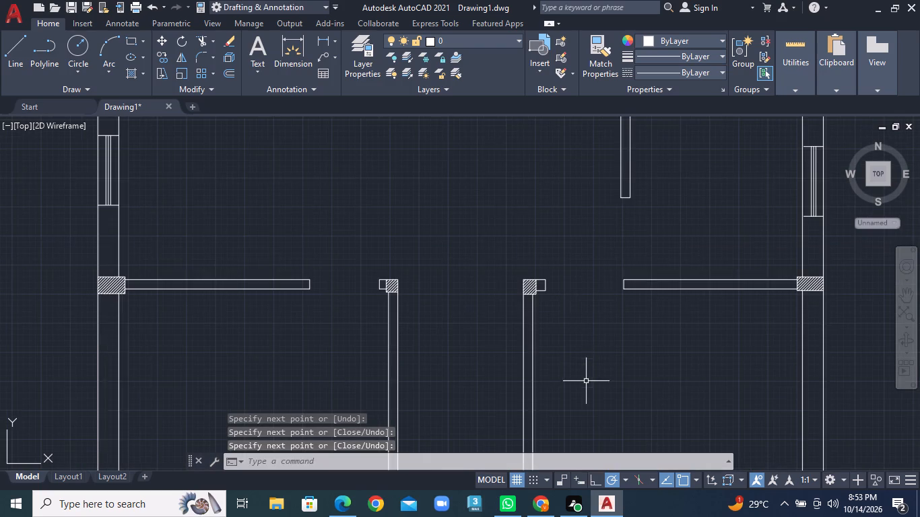
{"action": "scroll", "coordinate": [586, 381], "scroll_direction": "down", "scroll_amount": 1}
{"action": "middle_click_drag", "start_coordinate": [566, 369], "coordinate": [516, 239]}
{"action": "middle_click_drag", "start_coordinate": [568, 330], "coordinate": [529, 315]}
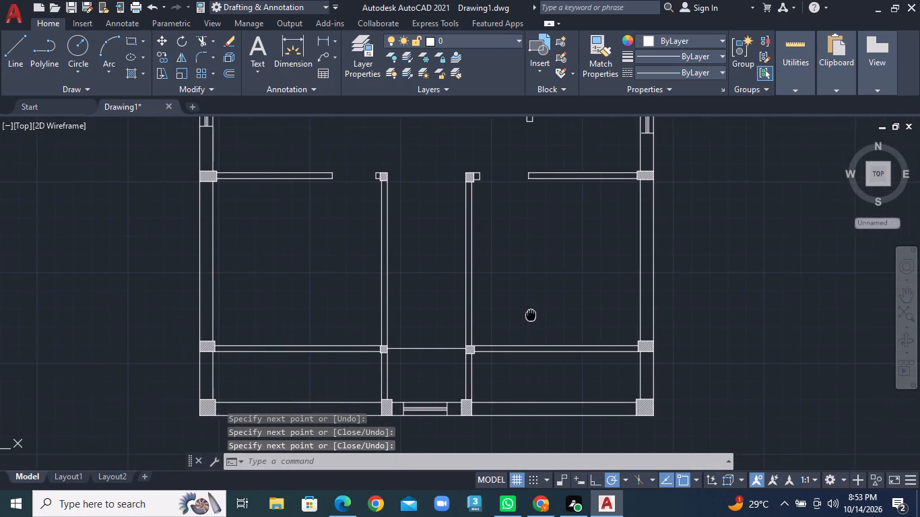
{"action": "middle_click_drag", "start_coordinate": [529, 315], "coordinate": [509, 296]}
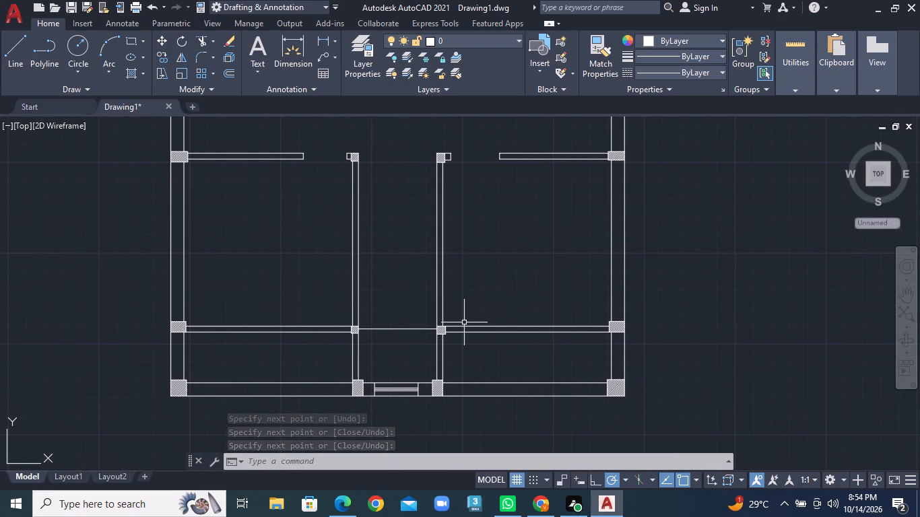
{"action": "left_click", "coordinate": [15, 60]}
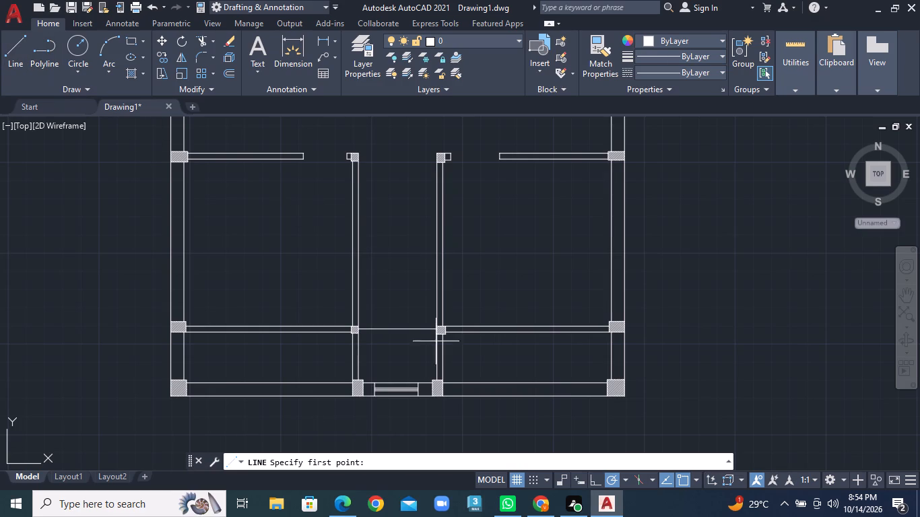
{"action": "scroll", "coordinate": [520, 318], "scroll_direction": "up", "scroll_amount": 2}
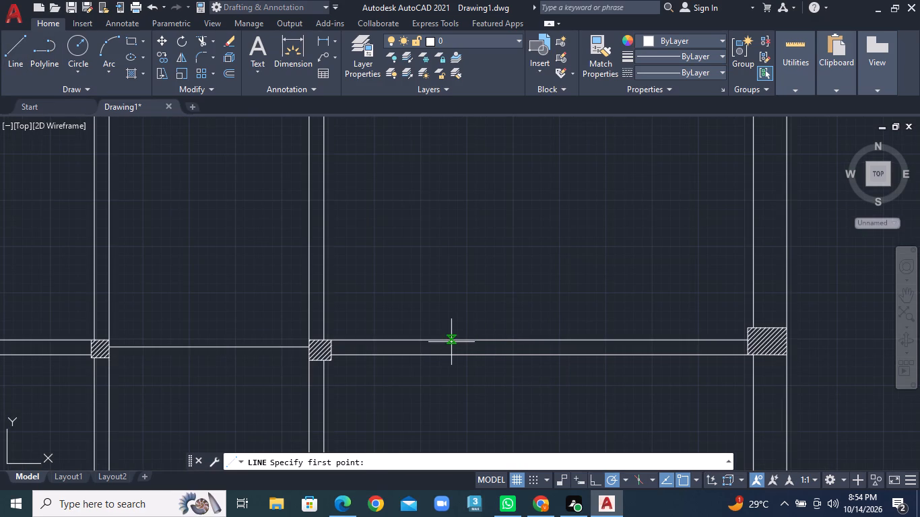
{"action": "left_click", "coordinate": [451, 341]}
{"action": "left_click", "coordinate": [451, 355]}
{"action": "right_click", "coordinate": [451, 355]}
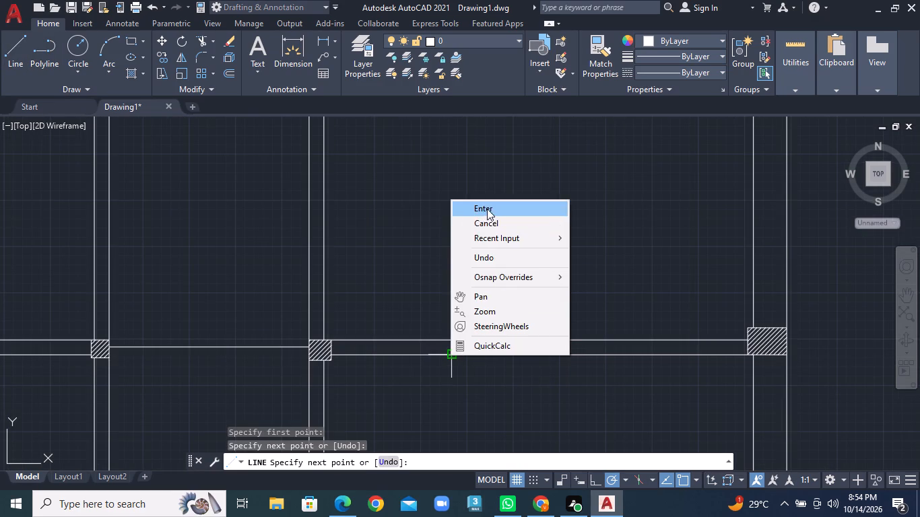
{"action": "left_click", "coordinate": [487, 209]}
Offset this jamb line 2'6" to the right, toward the right outer wall.
{"action": "left_click", "coordinate": [225, 69]}
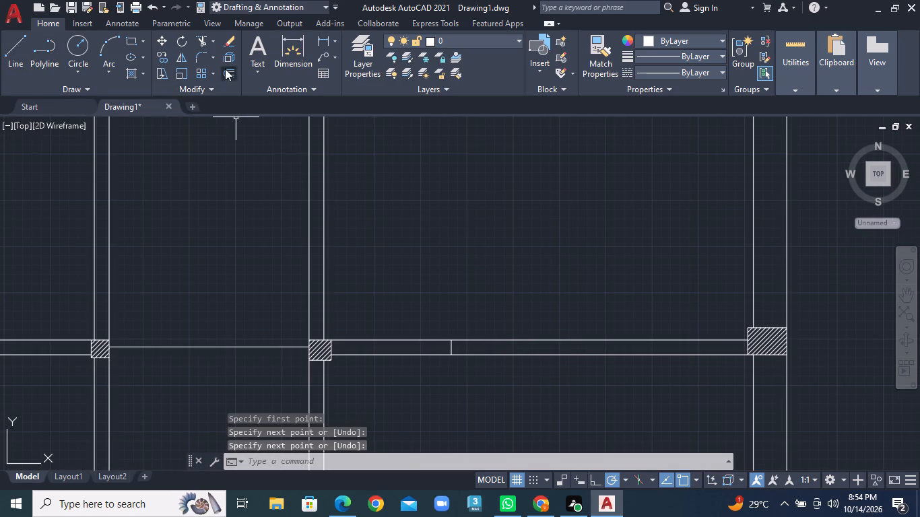
{"action": "type", "text": "2'6"}
{"action": "key", "text": "shift+Return"}
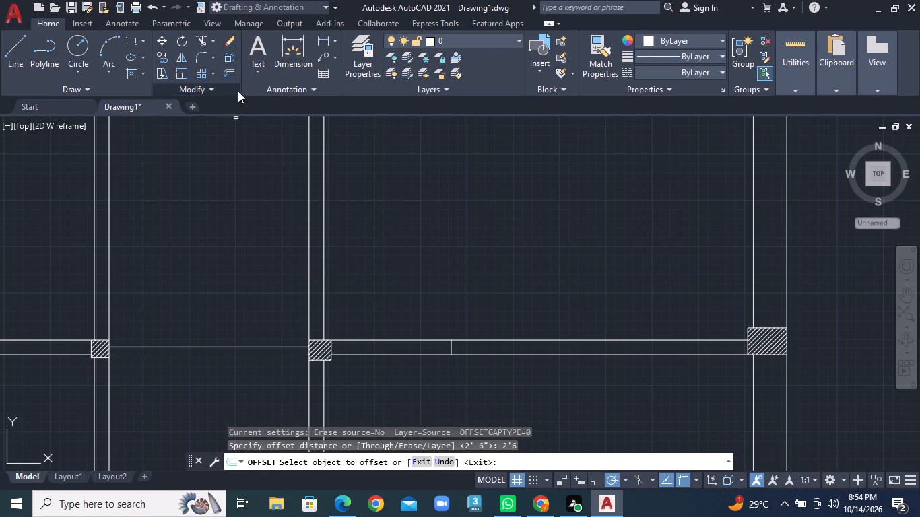
{"action": "left_click", "coordinate": [227, 71]}
{"action": "type", "text": "2'6\""}
{"action": "key", "text": "Return"}
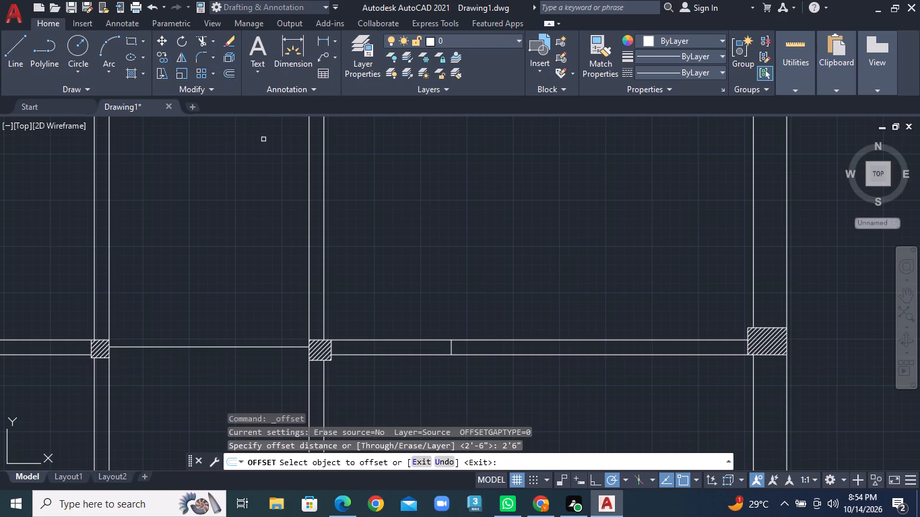
{"action": "left_click", "coordinate": [450, 349]}
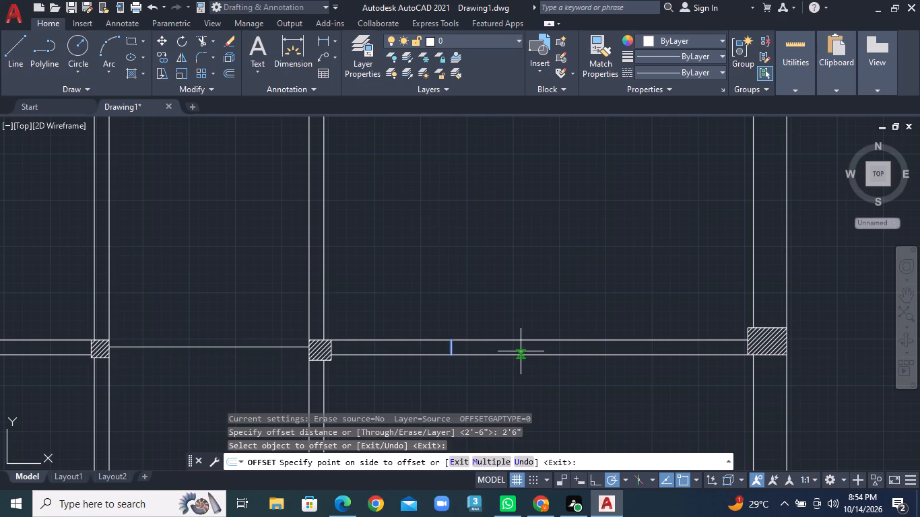
{"action": "left_click", "coordinate": [527, 351]}
Draw a short vertical jamb line across the bottommost horizontal partition, just right of the left outer wall's hatched column.
{"action": "scroll", "coordinate": [539, 354], "scroll_direction": "down", "scroll_amount": 3}
{"action": "middle_click_drag", "start_coordinate": [438, 324], "coordinate": [552, 321]}
{"action": "scroll", "coordinate": [497, 356], "scroll_direction": "up", "scroll_amount": 2}
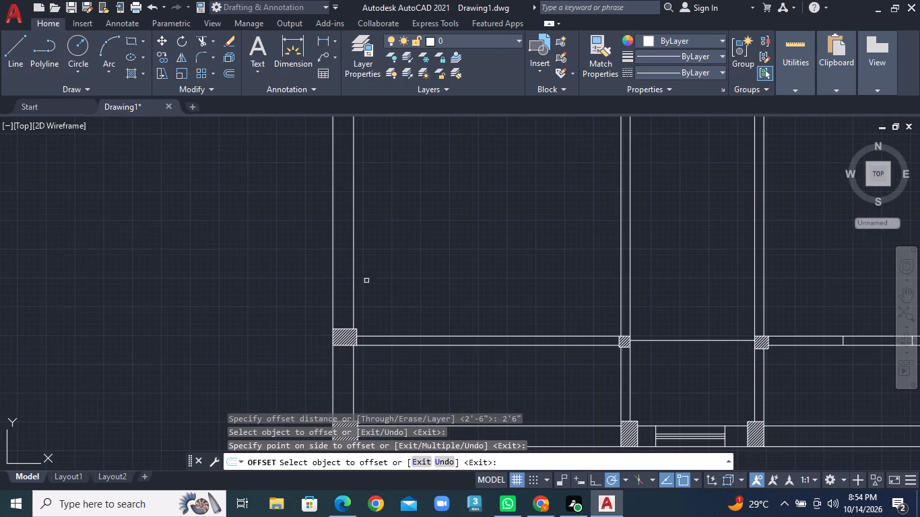
{"action": "left_click", "coordinate": [13, 53]}
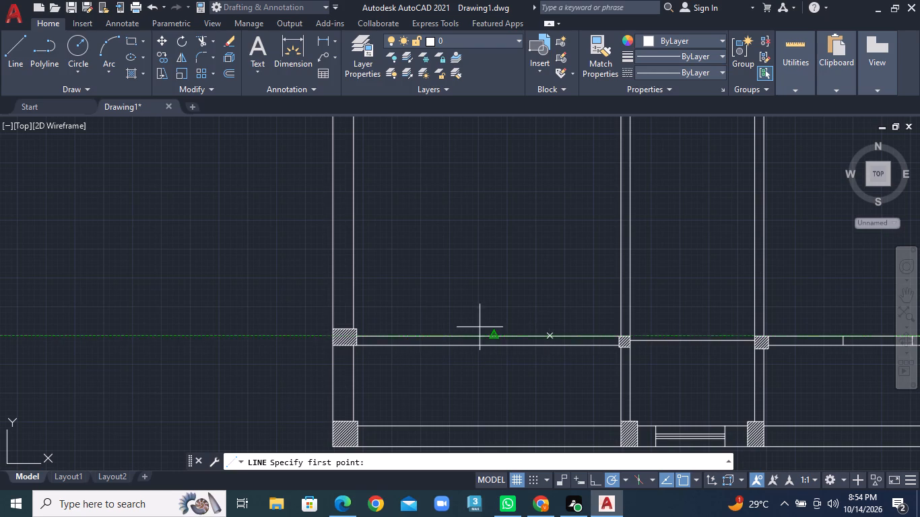
{"action": "left_click", "coordinate": [412, 335]}
{"action": "left_click", "coordinate": [412, 347]}
{"action": "right_click", "coordinate": [296, 148]}
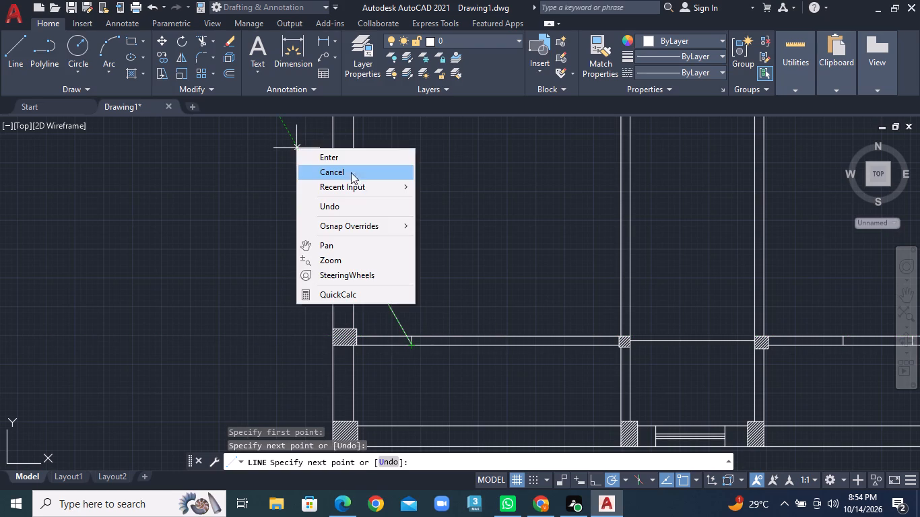
{"action": "left_click", "coordinate": [359, 160]}
Offset this left-hand jamb line 2'6" to the right, toward the left partition.
{"action": "left_click", "coordinate": [230, 67]}
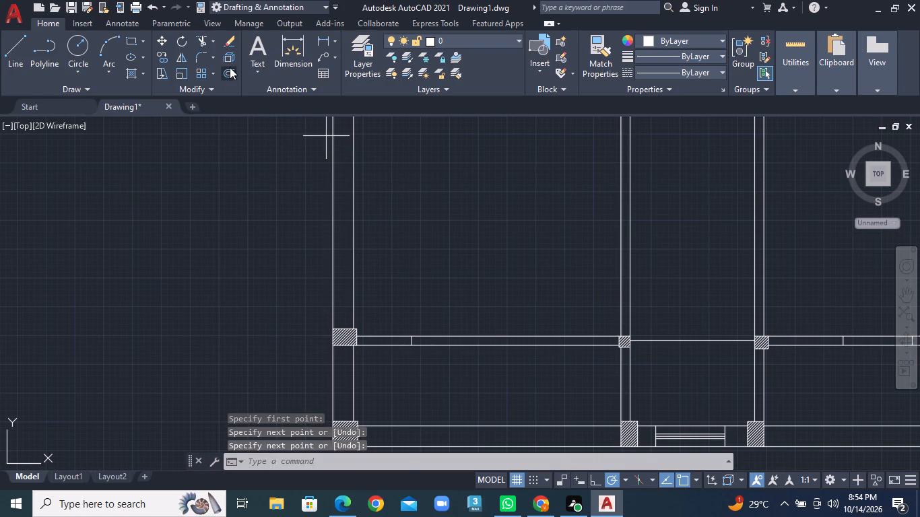
{"action": "type", "text": "2'6\""}
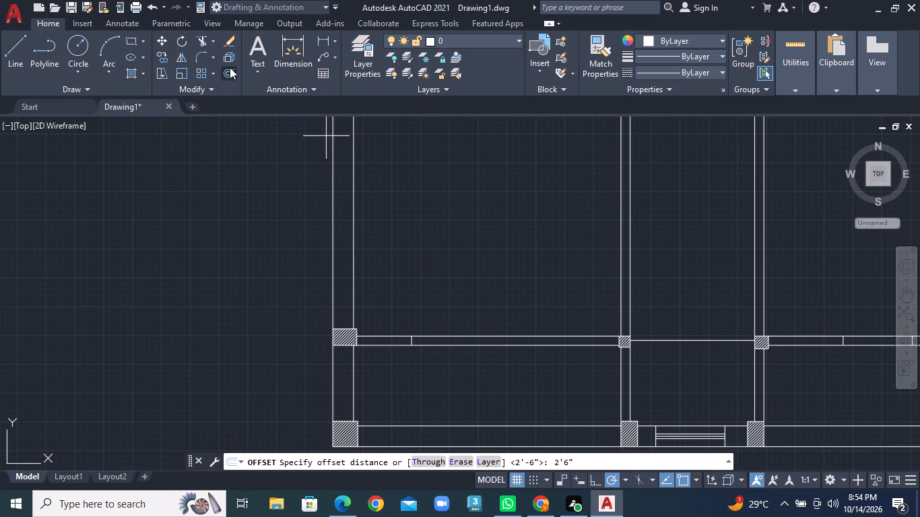
{"action": "key", "text": "Return"}
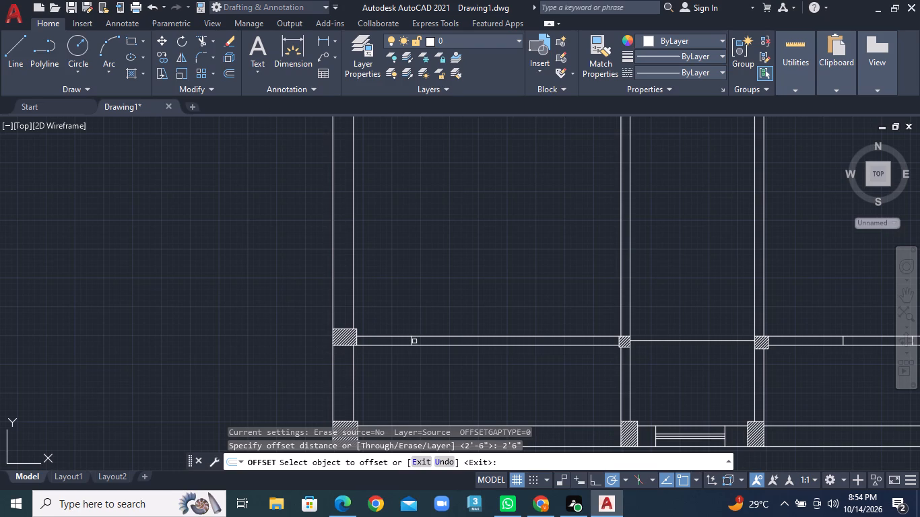
{"action": "left_click", "coordinate": [412, 341]}
{"action": "left_click", "coordinate": [449, 343]}
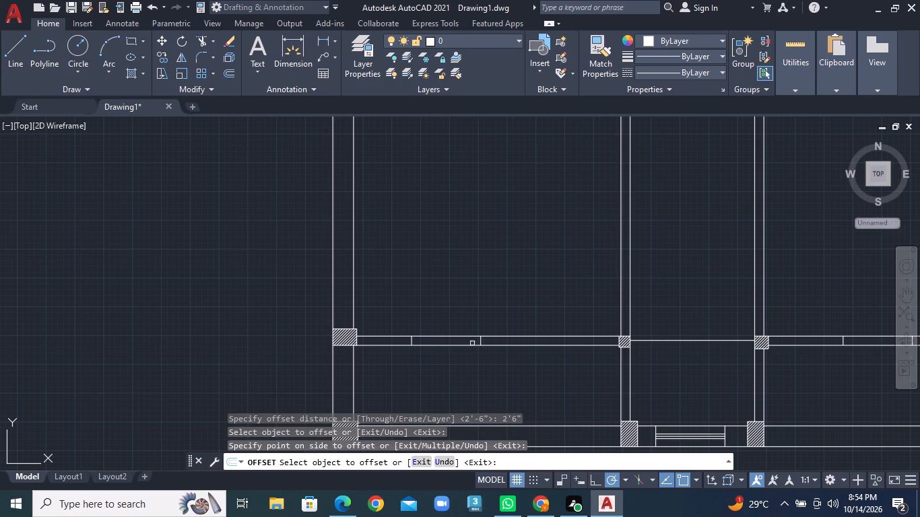
Draw a third vertical jamb line across the bottommost left partition, between the offset line and the left partition's hatched column.
{"action": "scroll", "coordinate": [525, 361], "scroll_direction": "down", "scroll_amount": 1}
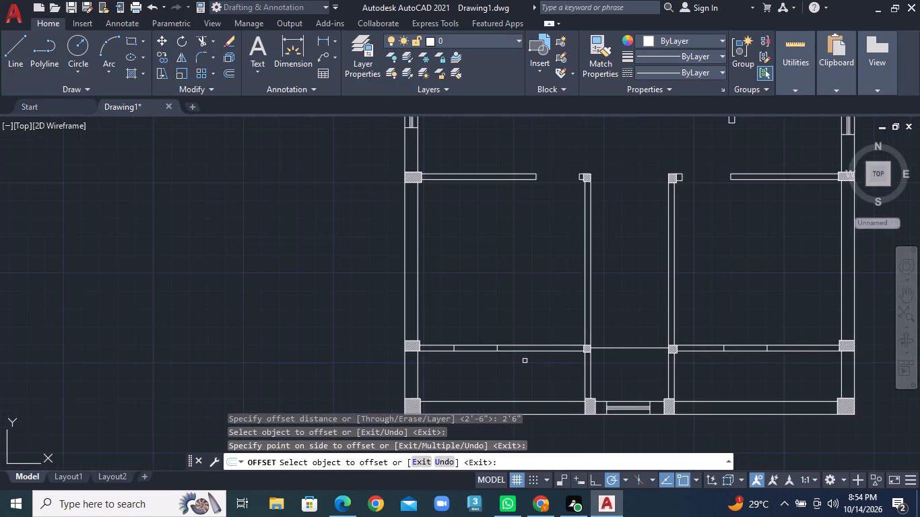
{"action": "middle_click_drag", "start_coordinate": [525, 361], "coordinate": [430, 359]}
{"action": "scroll", "coordinate": [430, 359], "scroll_direction": "up", "scroll_amount": 1}
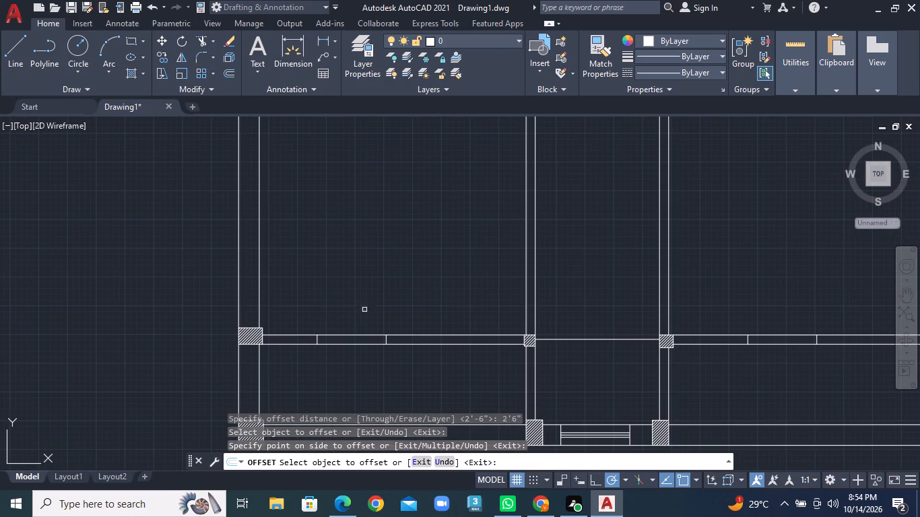
{"action": "left_click", "coordinate": [11, 48]}
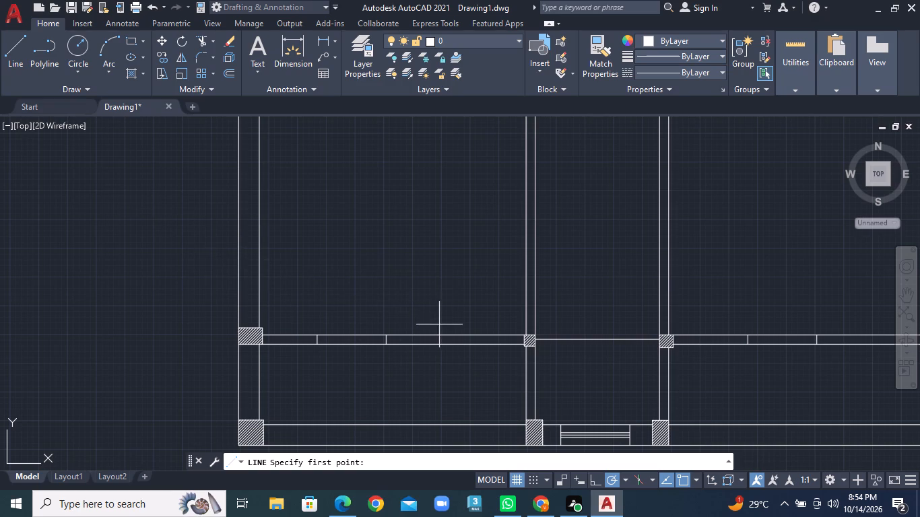
{"action": "left_click", "coordinate": [441, 334]}
{"action": "left_click", "coordinate": [441, 341]}
{"action": "scroll", "coordinate": [441, 341], "scroll_direction": "up", "scroll_amount": 1}
{"action": "right_click", "coordinate": [441, 341]}
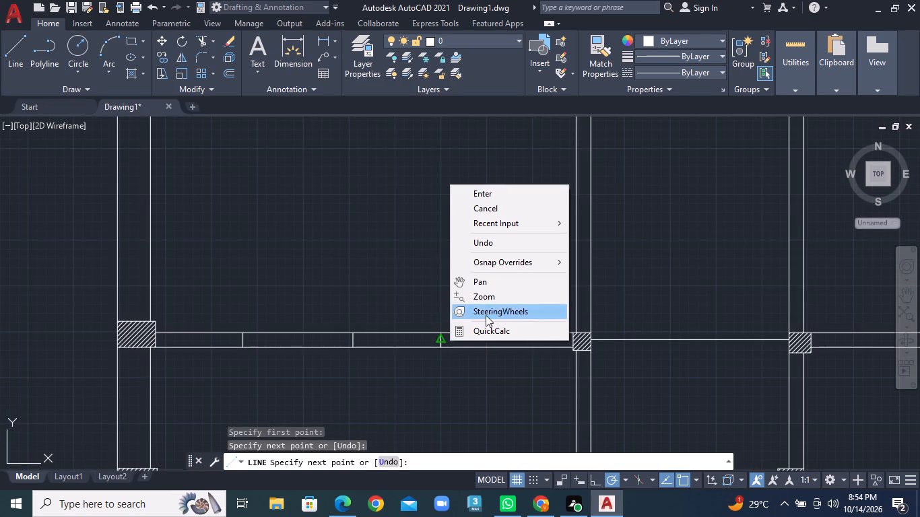
{"action": "left_click", "coordinate": [493, 188]}
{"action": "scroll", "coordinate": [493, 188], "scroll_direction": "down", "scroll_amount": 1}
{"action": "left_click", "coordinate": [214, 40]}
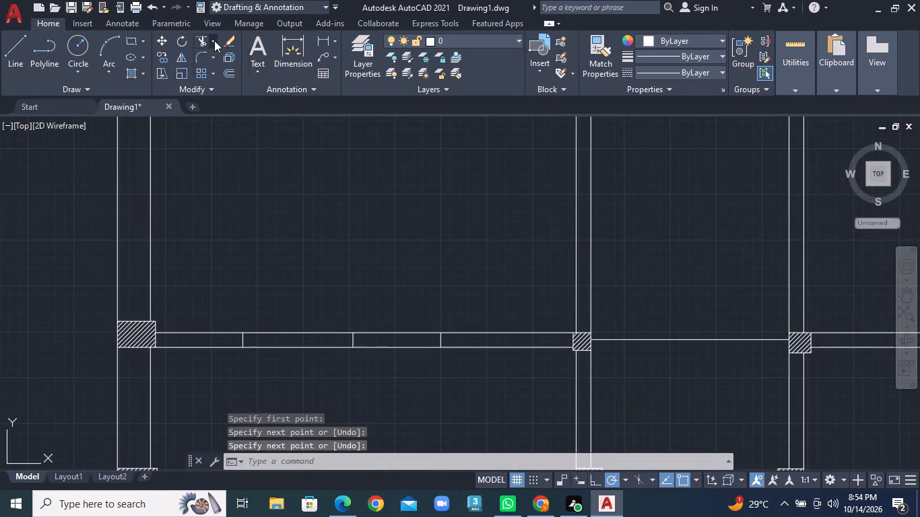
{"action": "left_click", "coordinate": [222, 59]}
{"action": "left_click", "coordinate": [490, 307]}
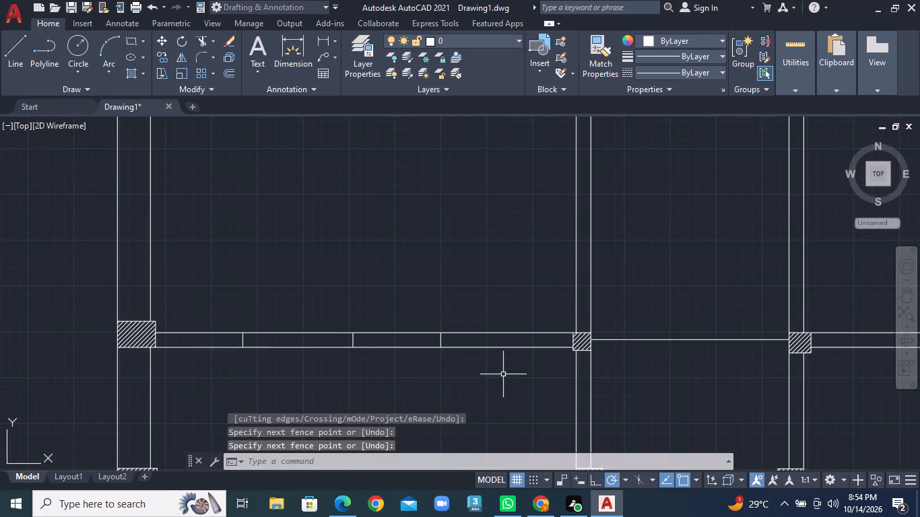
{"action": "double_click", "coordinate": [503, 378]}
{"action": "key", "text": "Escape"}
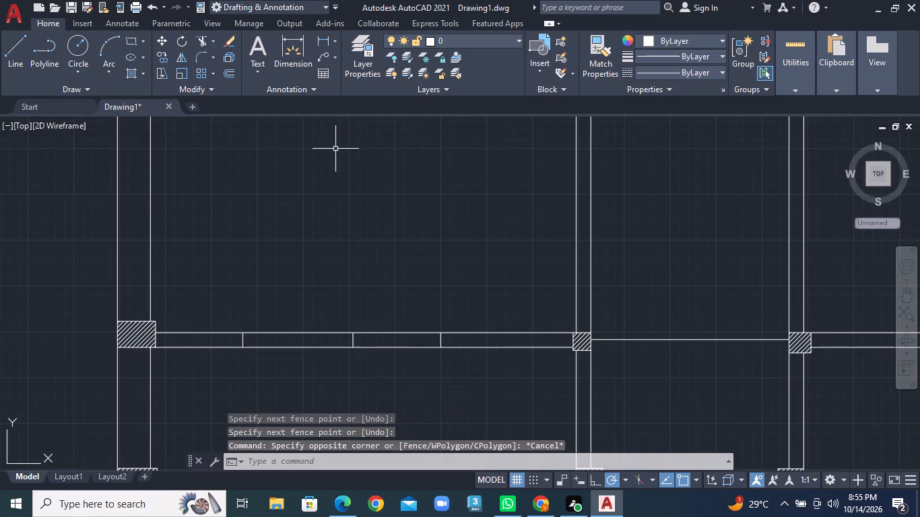
Trim both bottommost partition lines between the third jamb line and the left partition's hatched column.
{"action": "left_click", "coordinate": [210, 43]}
{"action": "left_click", "coordinate": [213, 58]}
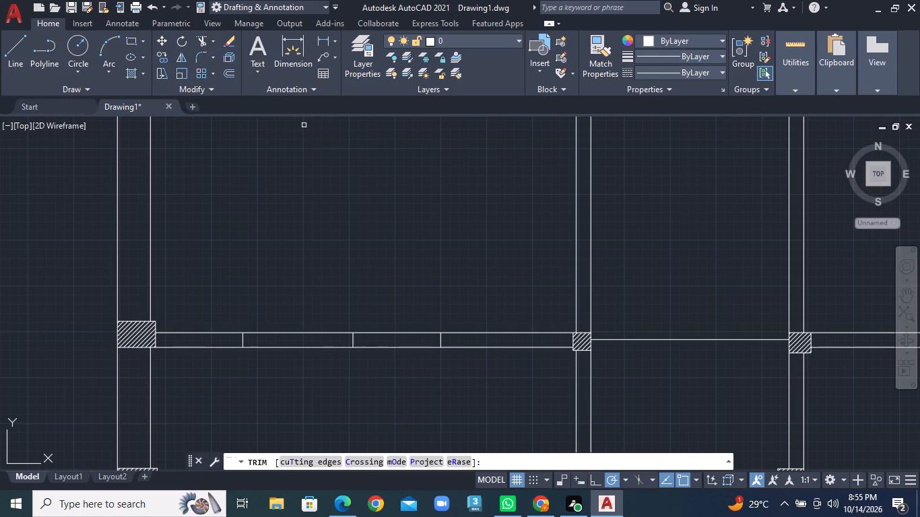
{"action": "left_click", "coordinate": [487, 315]}
{"action": "left_click", "coordinate": [486, 368]}
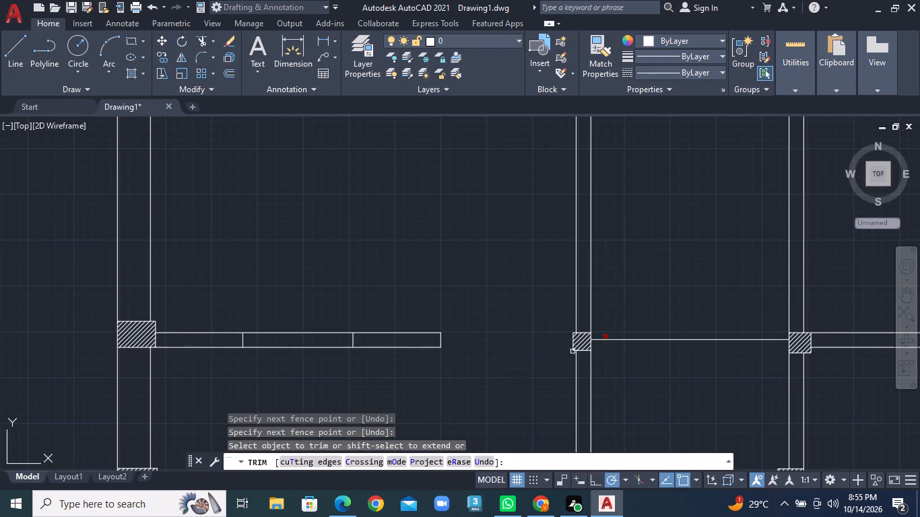
Trim both bottommost partition lines between the right partition's hatched column and the first jamb line to its right.
{"action": "scroll", "coordinate": [698, 316], "scroll_direction": "down", "scroll_amount": 1}
{"action": "middle_click_drag", "start_coordinate": [698, 316], "coordinate": [422, 319]}
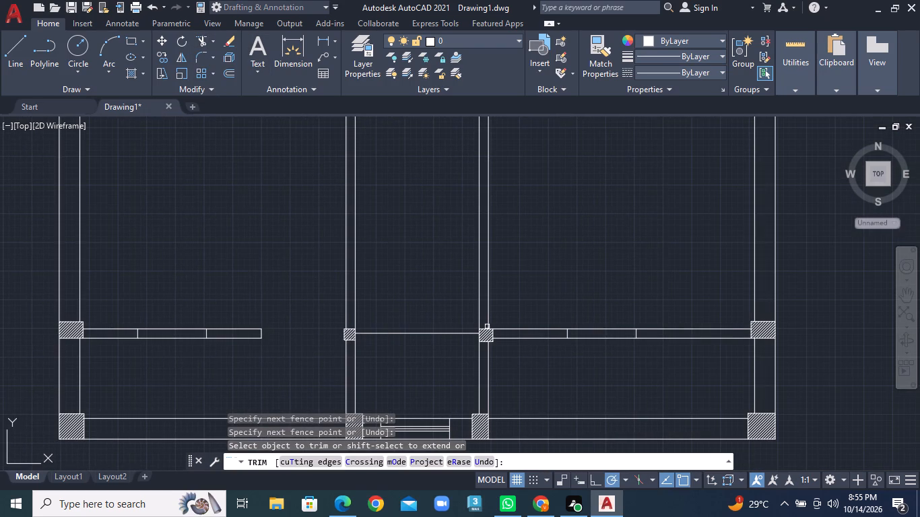
{"action": "left_click", "coordinate": [526, 316]}
{"action": "left_click", "coordinate": [524, 381]}
{"action": "scroll", "coordinate": [537, 381], "scroll_direction": "down", "scroll_amount": 1}
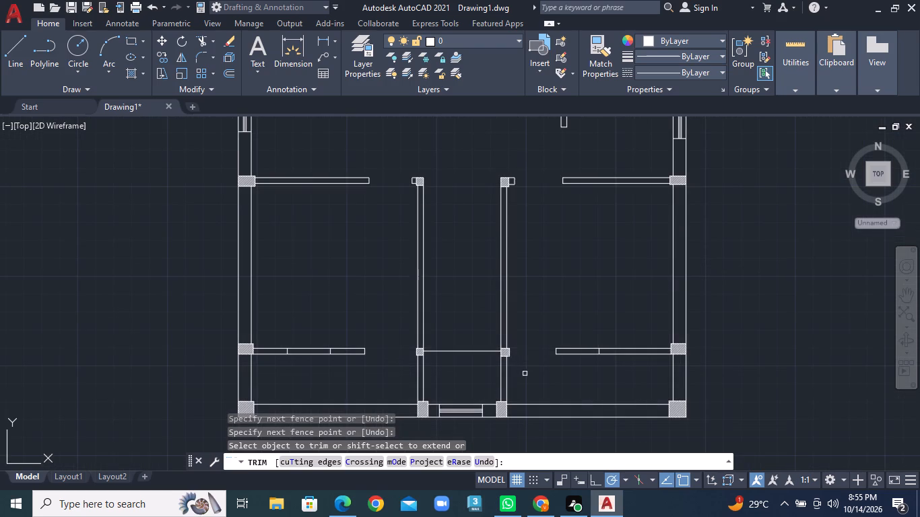
Offset the inner jamb line in the bottommost right partition 2'6" to the right, toward the outer wall's hatched column.
{"action": "scroll", "coordinate": [604, 306], "scroll_direction": "up", "scroll_amount": 1}
{"action": "middle_click_drag", "start_coordinate": [604, 306], "coordinate": [412, 291]}
{"action": "left_click", "coordinate": [231, 75]}
{"action": "type", "text": "2'6\""}
{"action": "key", "text": "Return"}
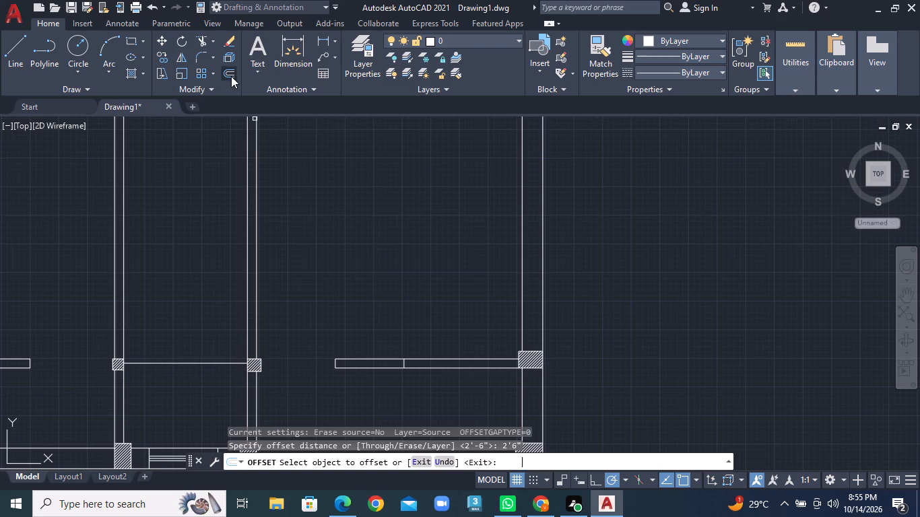
{"action": "left_click", "coordinate": [405, 365]}
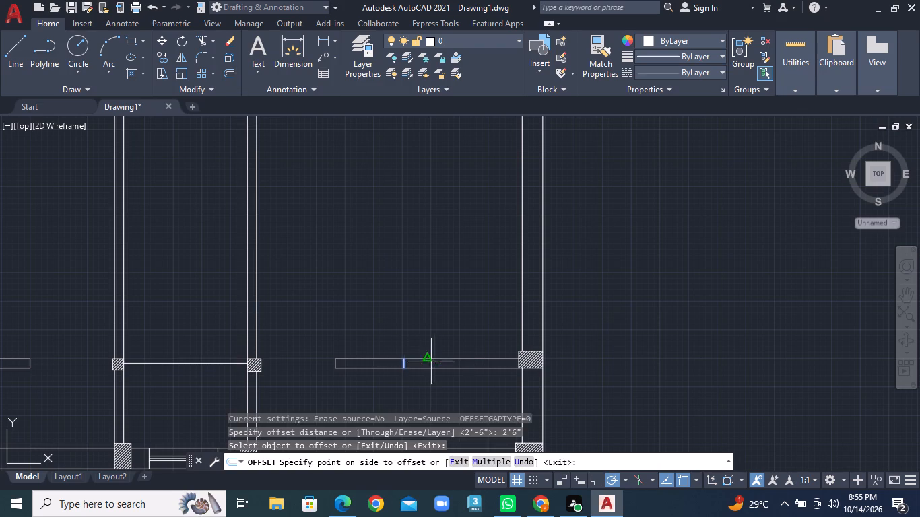
{"action": "left_click", "coordinate": [431, 361]}
Draw a horizontal centre line between the midpoints of the two window jamb lines in the bottommost right partition.
{"action": "left_click", "coordinate": [16, 63]}
{"action": "scroll", "coordinate": [541, 368], "scroll_direction": "up", "scroll_amount": 2}
{"action": "scroll", "coordinate": [356, 377], "scroll_direction": "up", "scroll_amount": 1}
{"action": "left_click", "coordinate": [95, 342]}
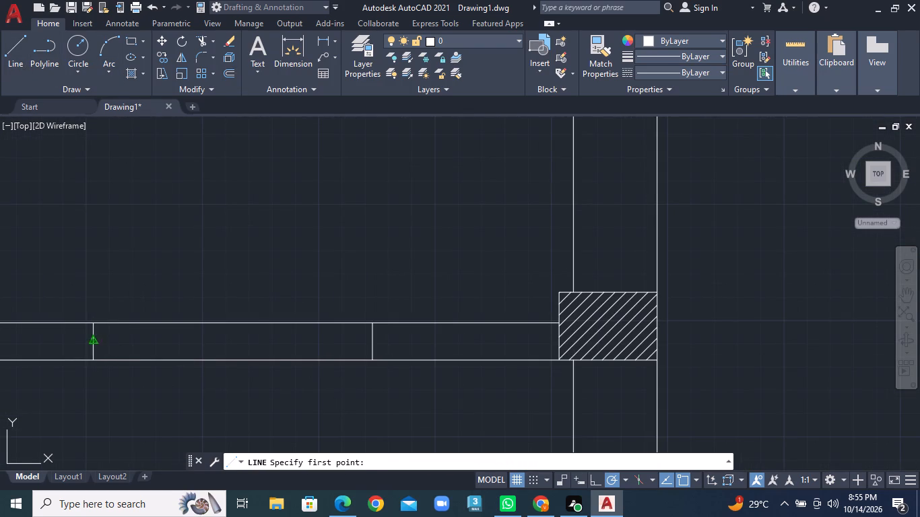
{"action": "left_click", "coordinate": [368, 345]}
{"action": "right_click", "coordinate": [368, 345]}
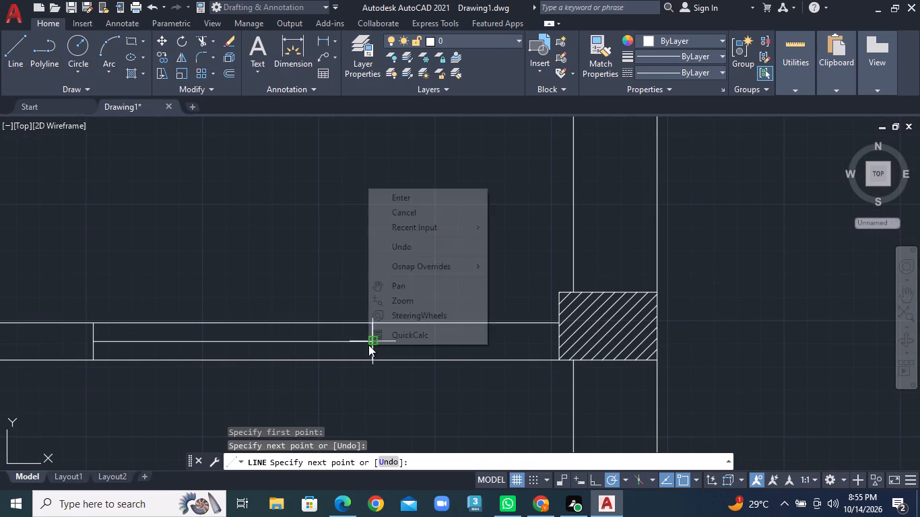
{"action": "left_click", "coordinate": [416, 195]}
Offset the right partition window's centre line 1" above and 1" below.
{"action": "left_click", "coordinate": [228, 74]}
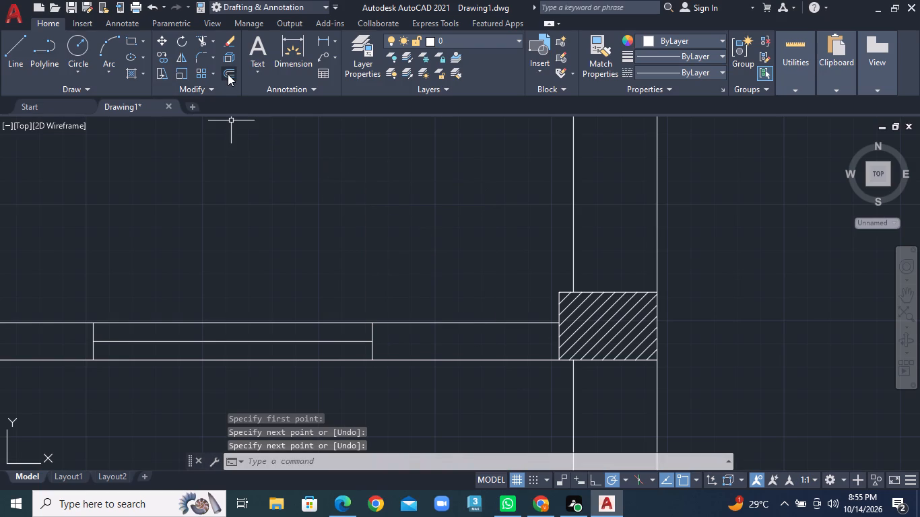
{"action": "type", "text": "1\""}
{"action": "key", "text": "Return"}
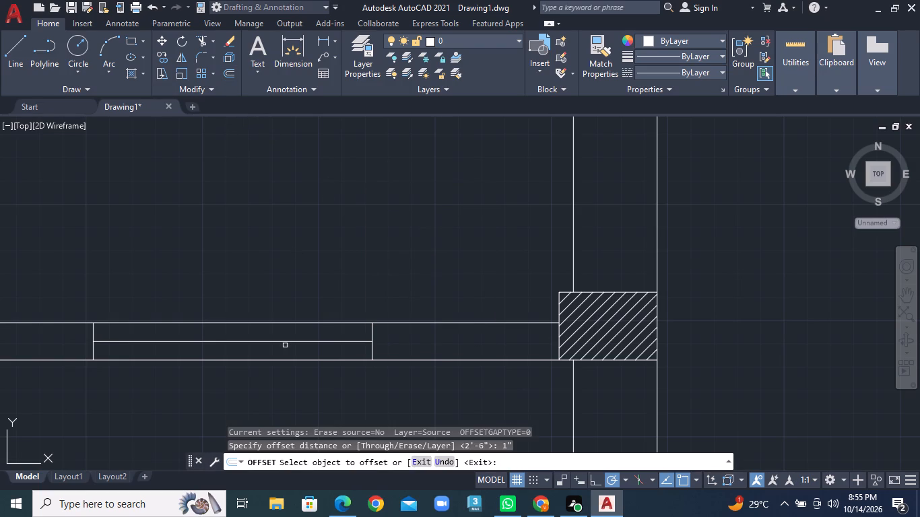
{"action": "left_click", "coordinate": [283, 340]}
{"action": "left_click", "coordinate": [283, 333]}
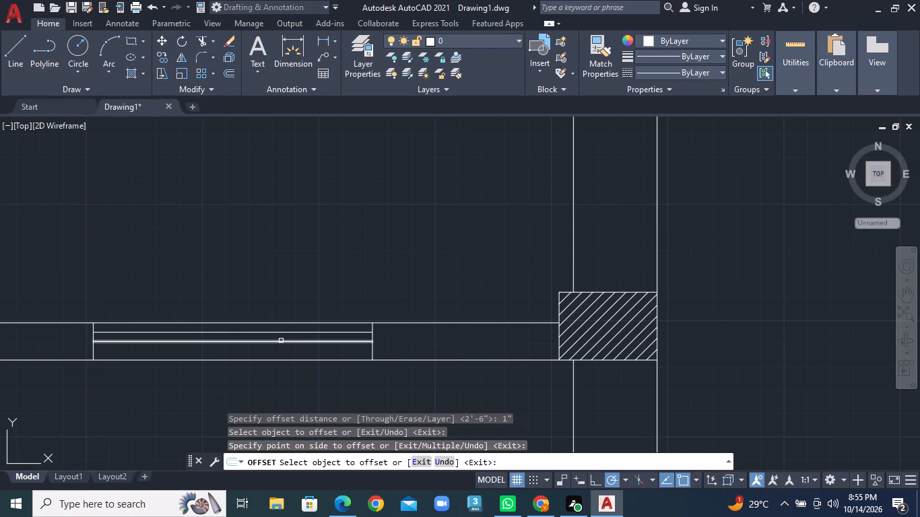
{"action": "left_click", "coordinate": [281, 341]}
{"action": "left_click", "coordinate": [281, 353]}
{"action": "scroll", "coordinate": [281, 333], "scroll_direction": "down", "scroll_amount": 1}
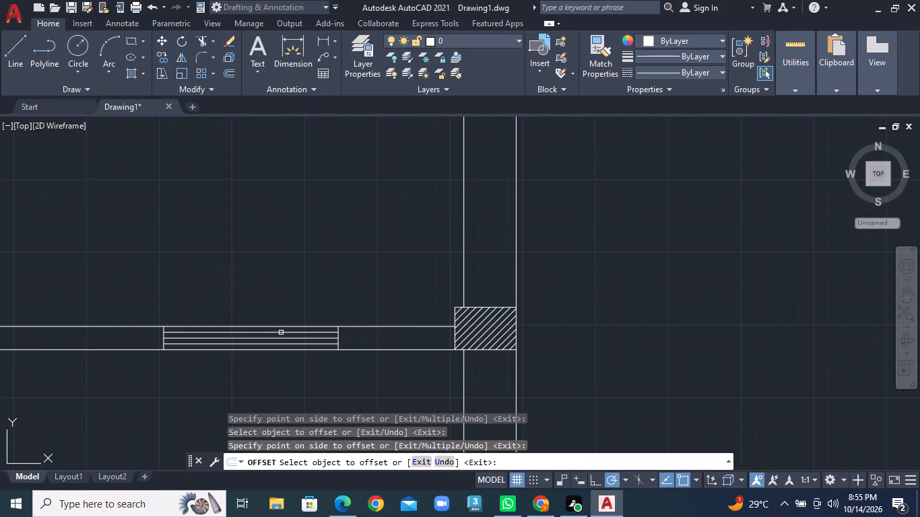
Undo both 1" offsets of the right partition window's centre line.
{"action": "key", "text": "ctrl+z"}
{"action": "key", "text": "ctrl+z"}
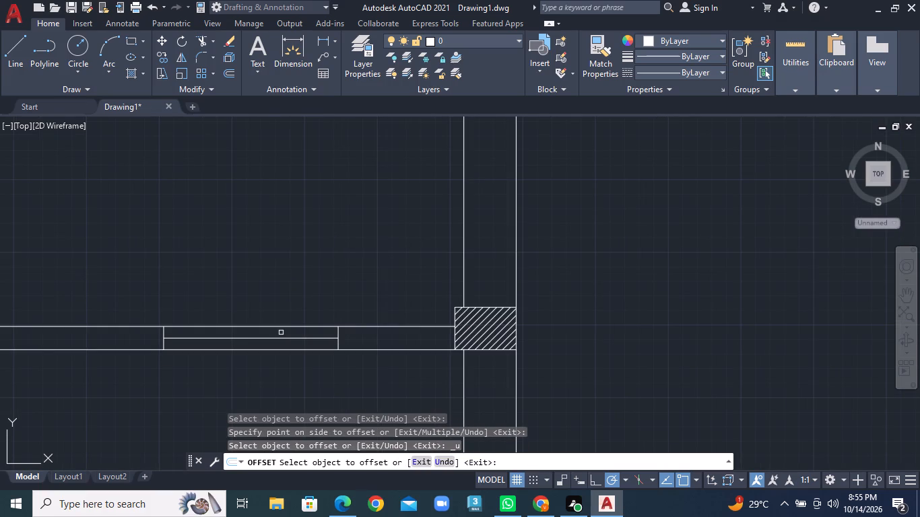
Offset the centre line of the bottommost right partition's window 1" to both sides, above and below.
{"action": "left_click", "coordinate": [229, 74]}
{"action": "type", "text": "1\""}
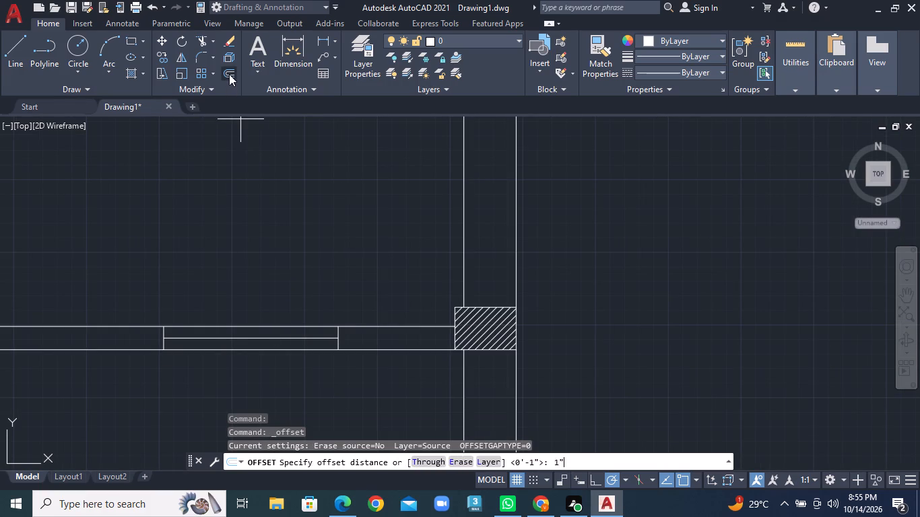
{"action": "key", "text": "Return"}
{"action": "scroll", "coordinate": [243, 345], "scroll_direction": "up", "scroll_amount": 3}
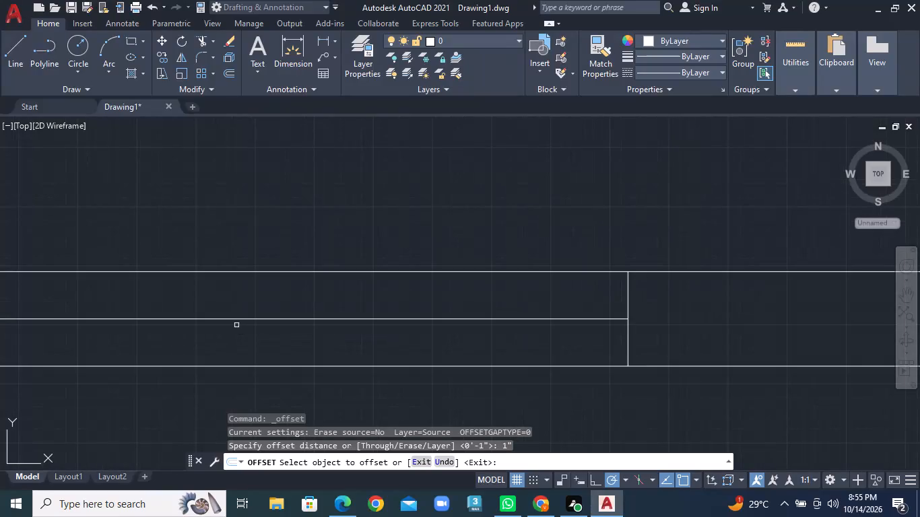
{"action": "left_click", "coordinate": [236, 319]}
{"action": "left_click", "coordinate": [236, 308]}
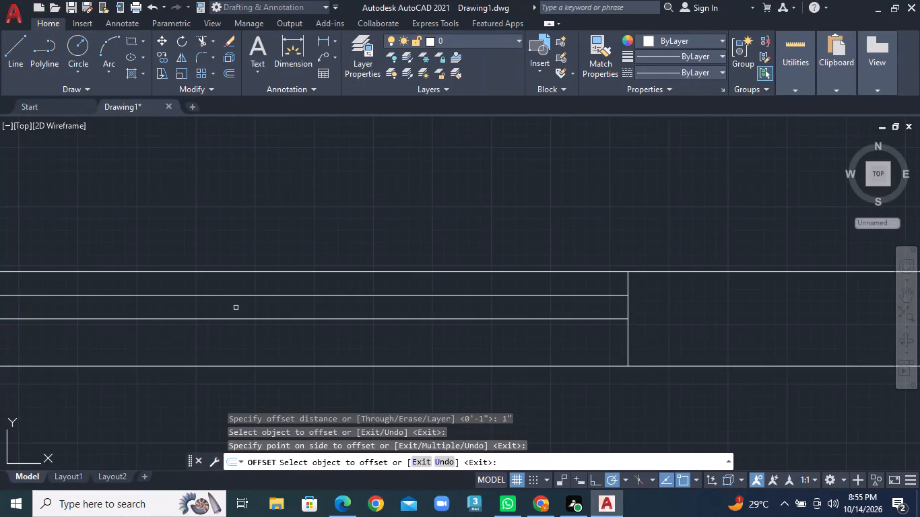
{"action": "double_click", "coordinate": [236, 322]}
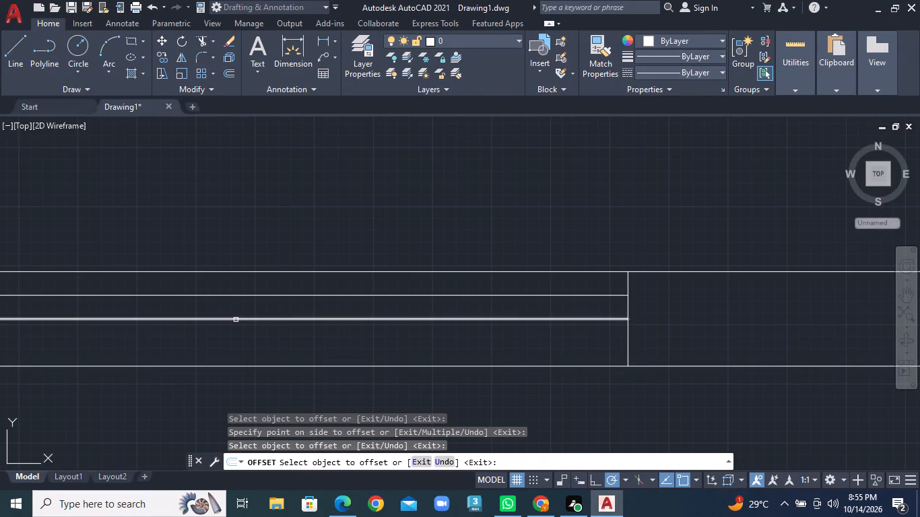
{"action": "left_click", "coordinate": [236, 320]}
{"action": "left_click", "coordinate": [236, 329]}
Draw a horizontal centre line between the midpoints of the two window jamb lines in the bottommost left partition.
{"action": "scroll", "coordinate": [237, 329], "scroll_direction": "down", "scroll_amount": 8}
{"action": "middle_click_drag", "start_coordinate": [207, 337], "coordinate": [577, 333]}
{"action": "scroll", "coordinate": [577, 333], "scroll_direction": "up", "scroll_amount": 1}
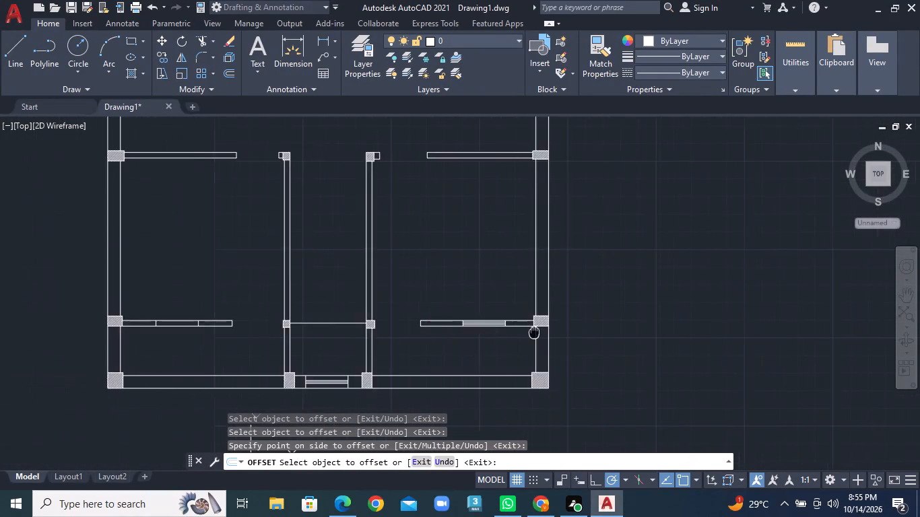
{"action": "middle_click_drag", "start_coordinate": [577, 333], "coordinate": [583, 333]}
{"action": "middle_click_drag", "start_coordinate": [138, 293], "coordinate": [328, 291]}
{"action": "scroll", "coordinate": [272, 316], "scroll_direction": "up", "scroll_amount": 2}
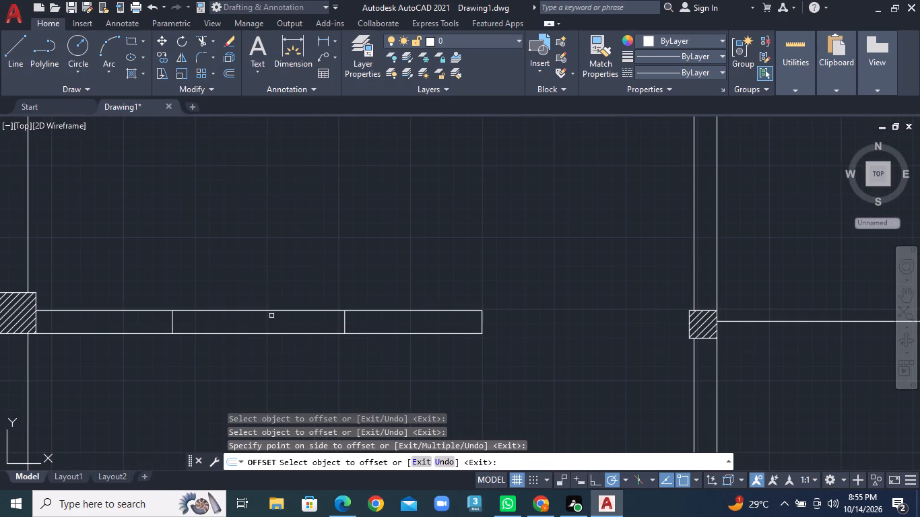
{"action": "double_click", "coordinate": [4, 59]}
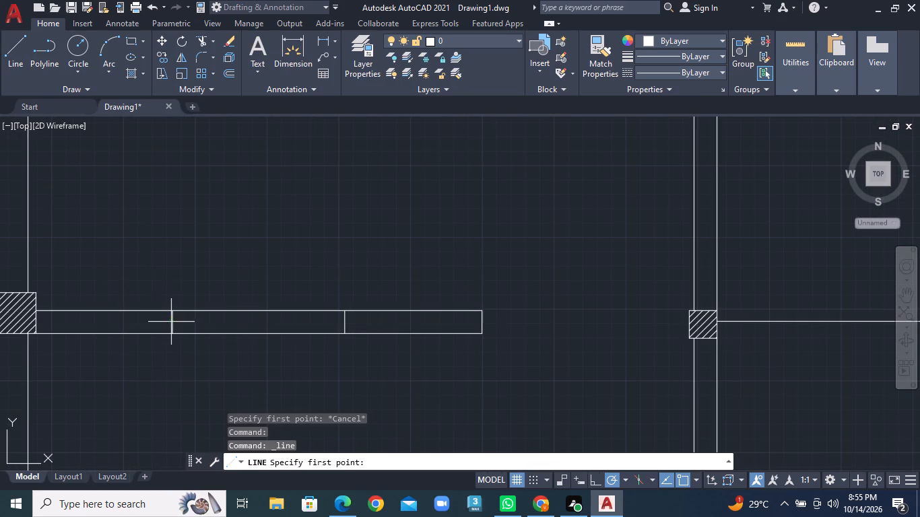
{"action": "left_click", "coordinate": [172, 322]}
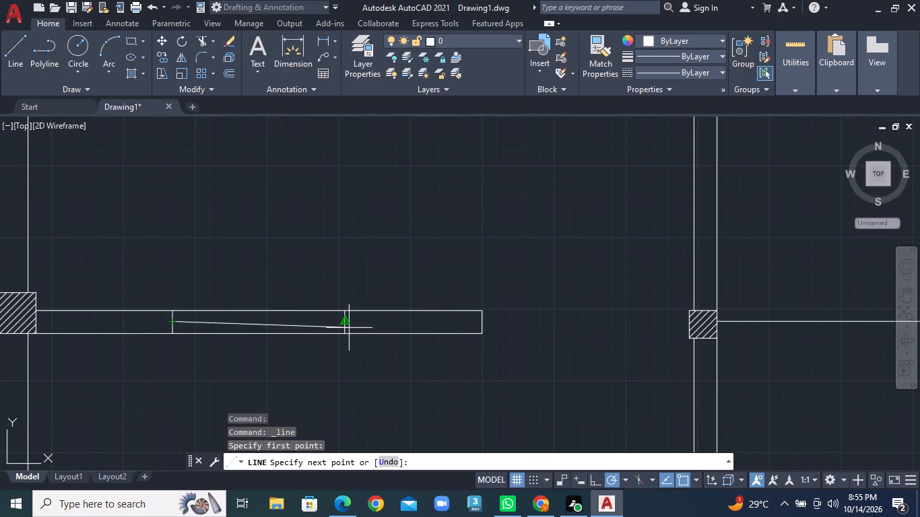
{"action": "left_click", "coordinate": [348, 328]}
{"action": "right_click", "coordinate": [348, 328]}
{"action": "left_click", "coordinate": [383, 340]}
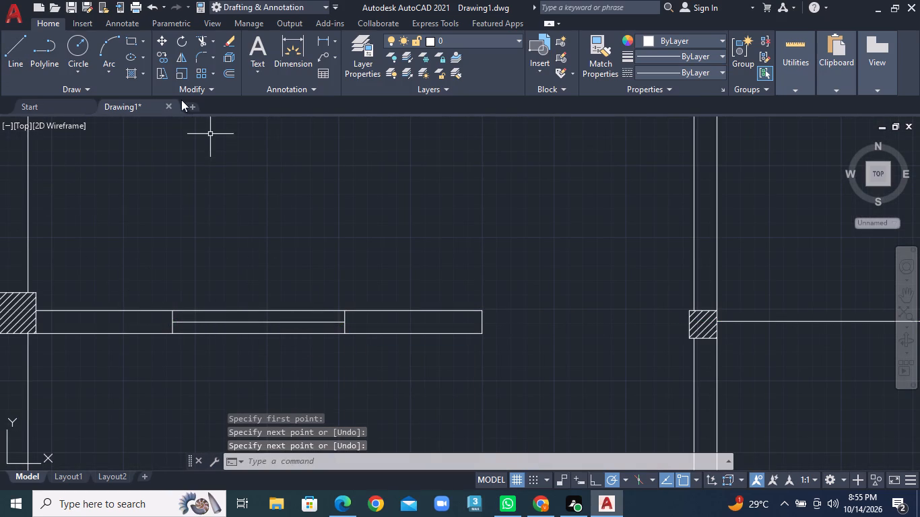
Offset the centre line of the bottommost left partition's window 1" to both sides, above and below.
{"action": "left_click", "coordinate": [228, 67]}
{"action": "type", "text": "1\""}
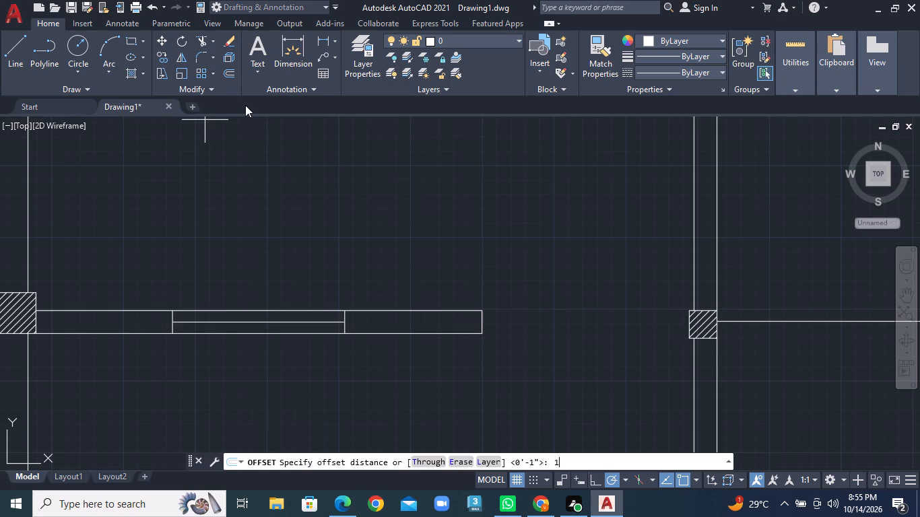
{"action": "key", "text": "Return"}
{"action": "scroll", "coordinate": [260, 257], "scroll_direction": "up", "scroll_amount": 2}
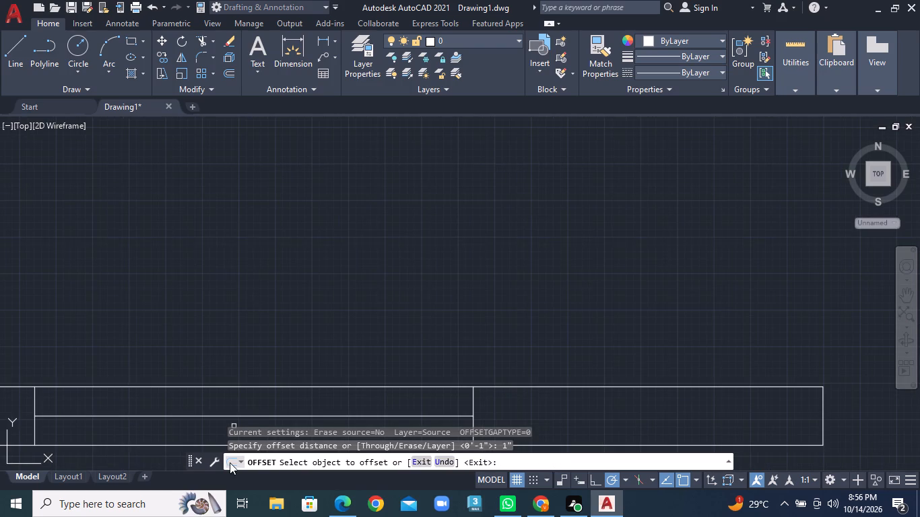
{"action": "middle_click_drag", "start_coordinate": [230, 451], "coordinate": [277, 336]}
{"action": "left_click", "coordinate": [257, 300]}
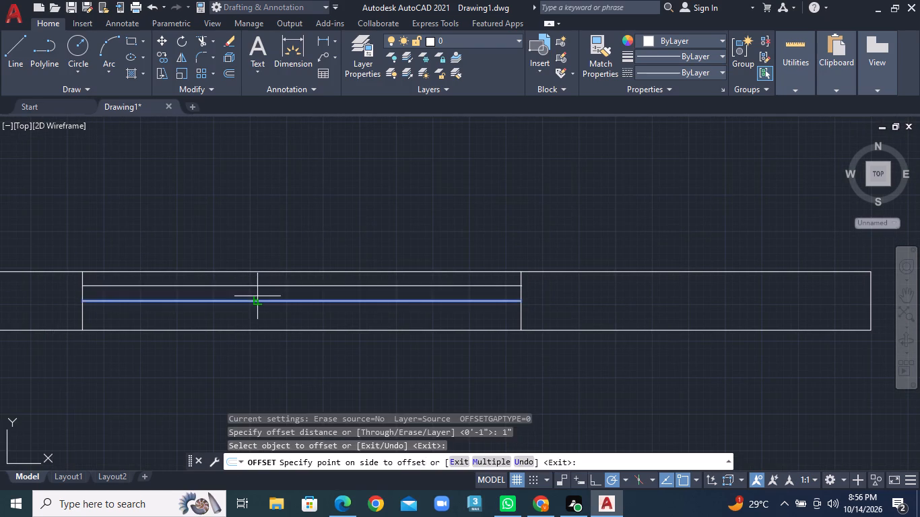
{"action": "left_click", "coordinate": [257, 296]}
{"action": "left_click", "coordinate": [256, 302]}
{"action": "left_click", "coordinate": [256, 291]}
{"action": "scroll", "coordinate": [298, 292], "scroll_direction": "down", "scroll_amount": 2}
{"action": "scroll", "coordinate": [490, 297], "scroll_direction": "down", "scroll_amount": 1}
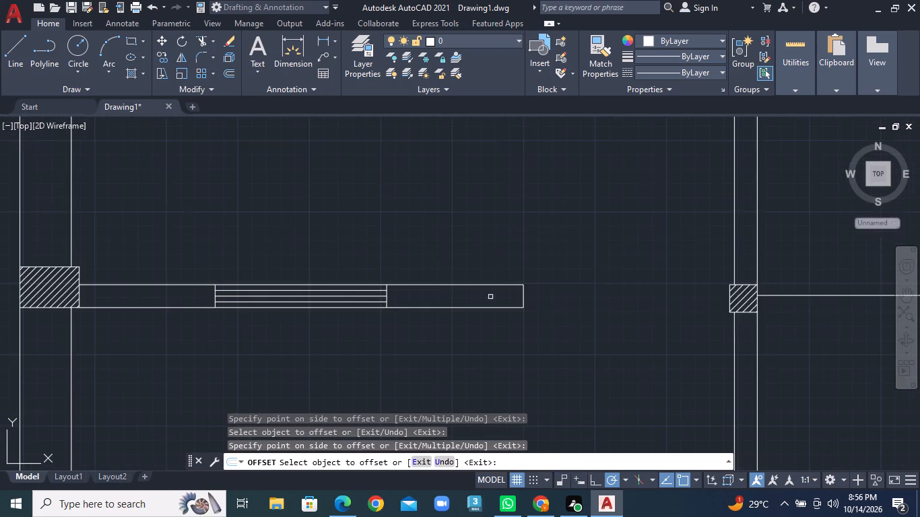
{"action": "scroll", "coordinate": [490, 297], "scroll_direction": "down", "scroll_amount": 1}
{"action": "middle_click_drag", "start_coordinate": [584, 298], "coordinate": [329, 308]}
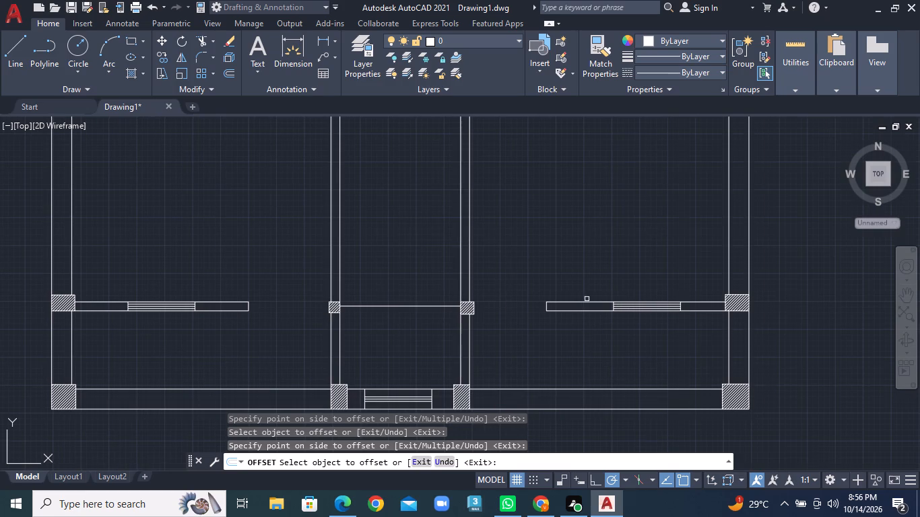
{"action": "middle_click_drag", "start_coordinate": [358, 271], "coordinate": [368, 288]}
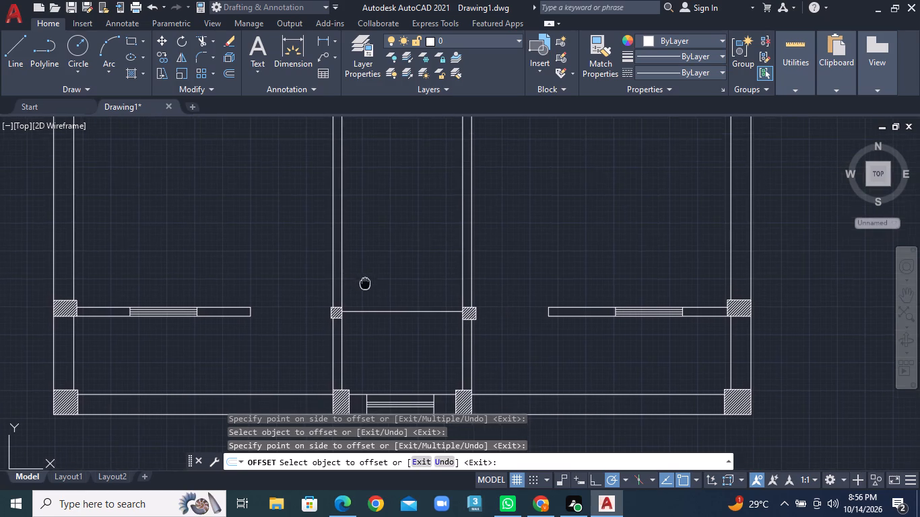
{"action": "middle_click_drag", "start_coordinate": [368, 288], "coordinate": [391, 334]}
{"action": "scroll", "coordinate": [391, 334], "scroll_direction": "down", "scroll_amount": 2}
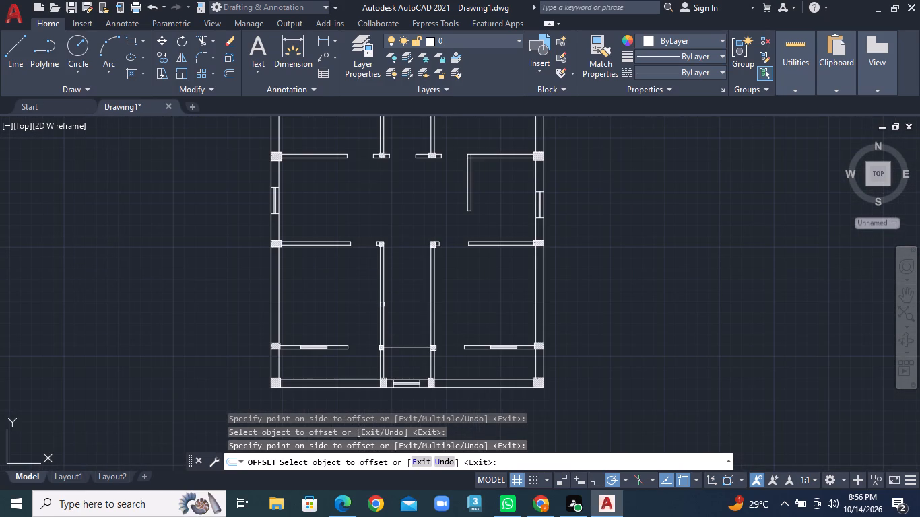
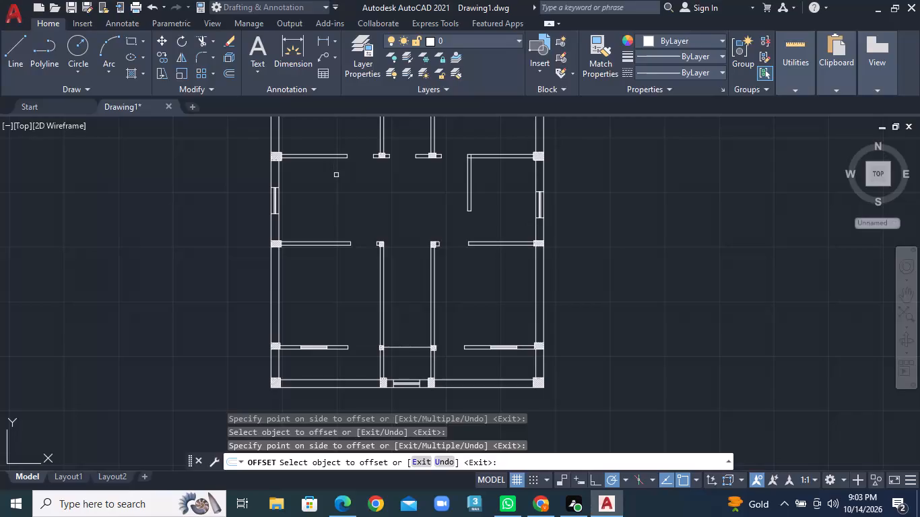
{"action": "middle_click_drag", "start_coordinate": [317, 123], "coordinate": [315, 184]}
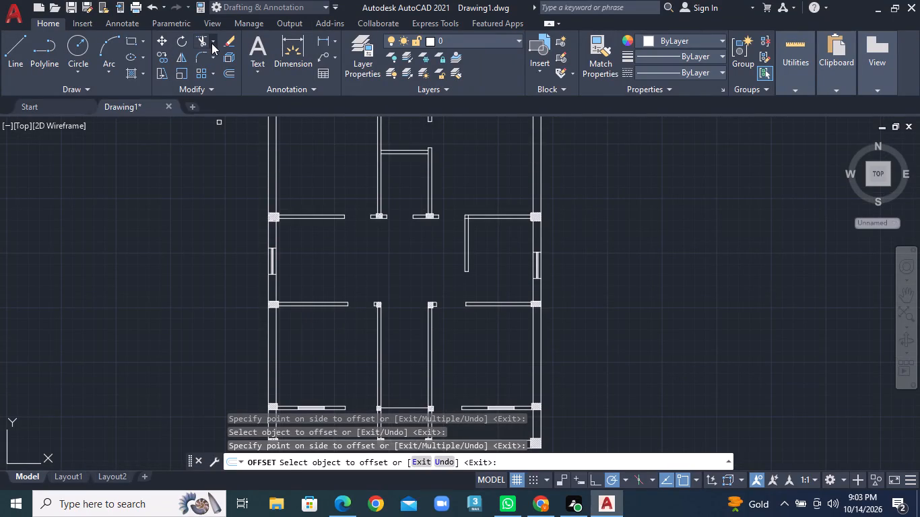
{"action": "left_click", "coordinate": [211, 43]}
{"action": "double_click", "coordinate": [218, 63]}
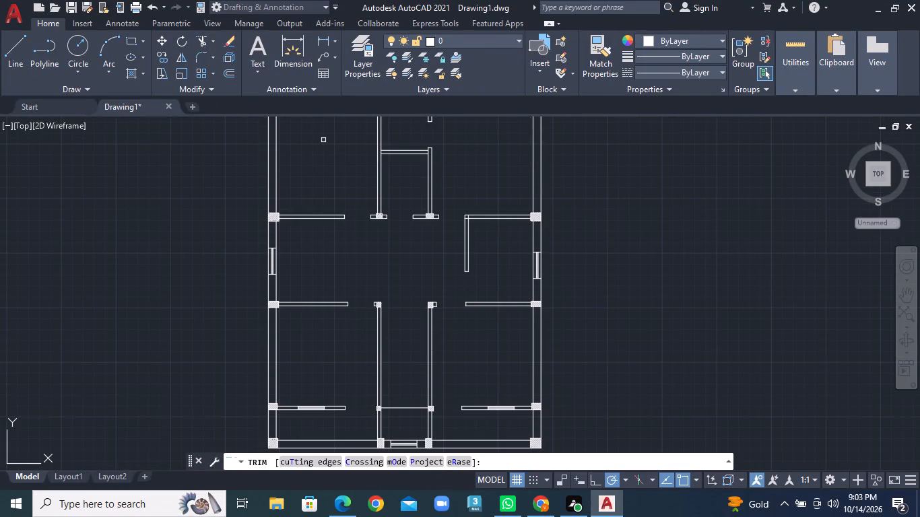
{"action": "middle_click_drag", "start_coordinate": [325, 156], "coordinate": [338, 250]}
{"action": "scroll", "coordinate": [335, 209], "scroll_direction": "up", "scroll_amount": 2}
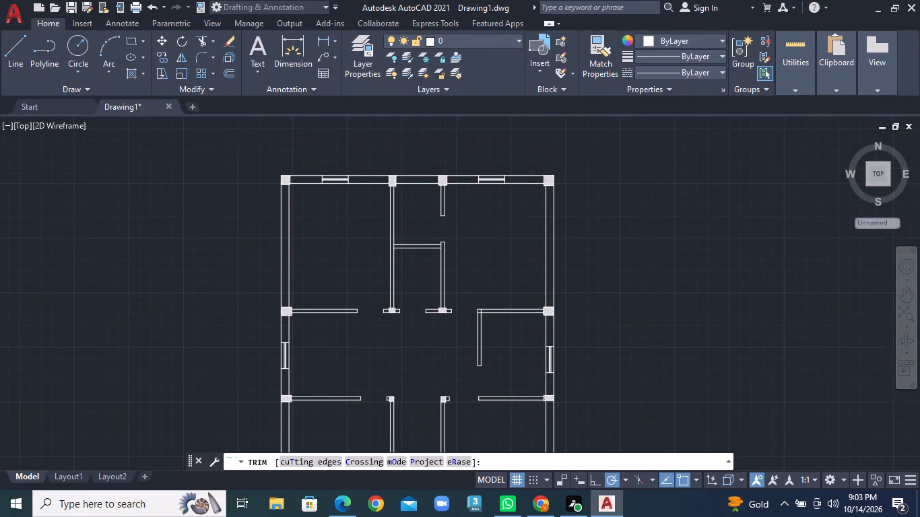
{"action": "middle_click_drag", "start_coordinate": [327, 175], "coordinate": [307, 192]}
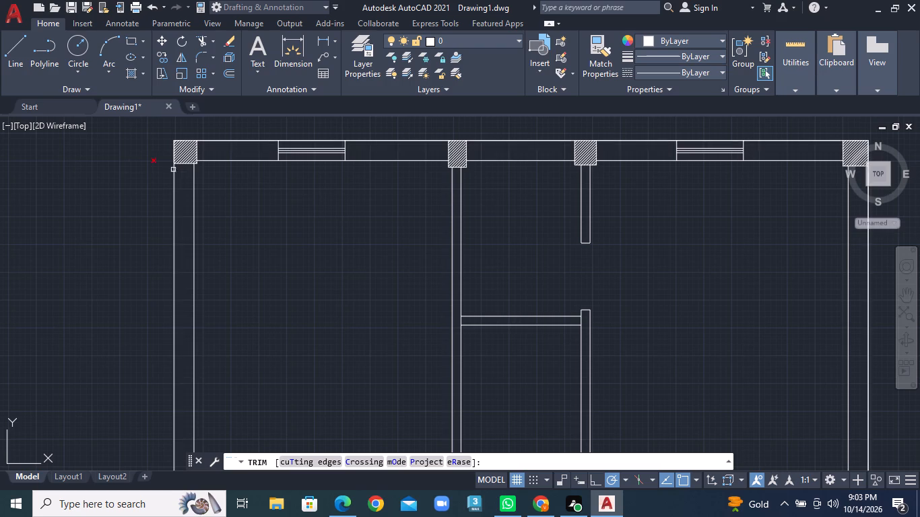
Draw an L-shaped outline in the upper-left room, about 5'-5" horizontally from the outer wall's inner face, down to the partition.
{"action": "left_click", "coordinate": [23, 60]}
{"action": "middle_click_drag", "start_coordinate": [394, 337], "coordinate": [394, 322]}
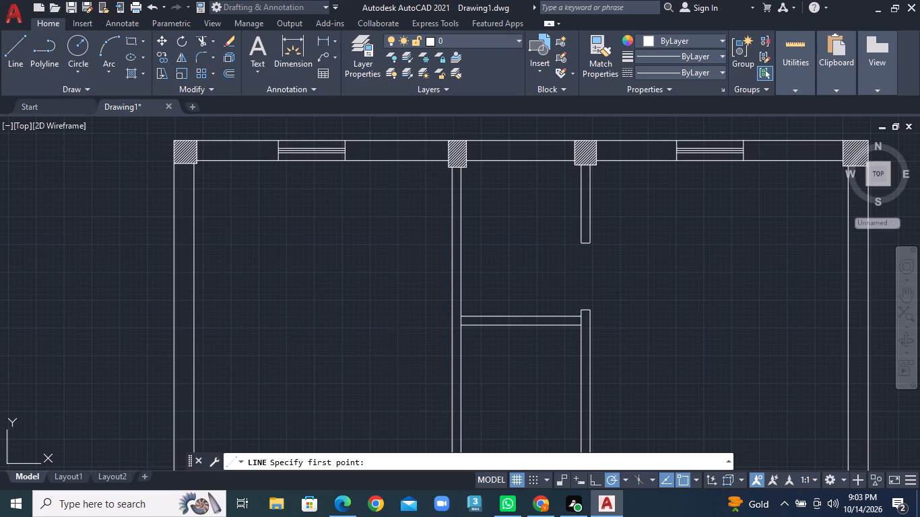
{"action": "middle_click_drag", "start_coordinate": [394, 322], "coordinate": [398, 264]}
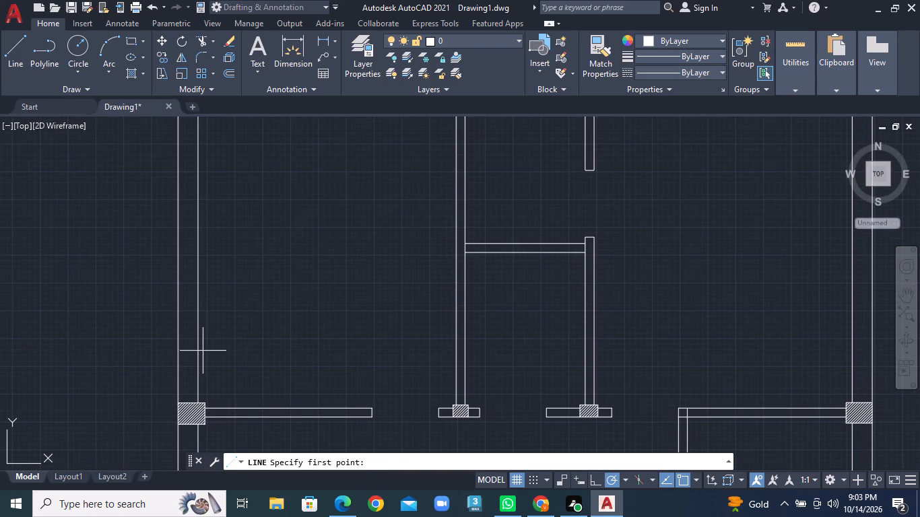
{"action": "left_click", "coordinate": [203, 349]}
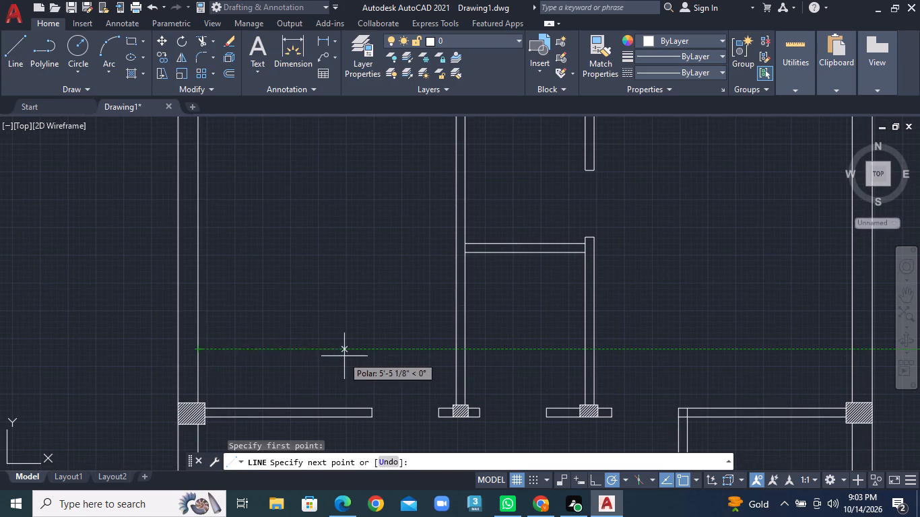
{"action": "left_click", "coordinate": [344, 356]}
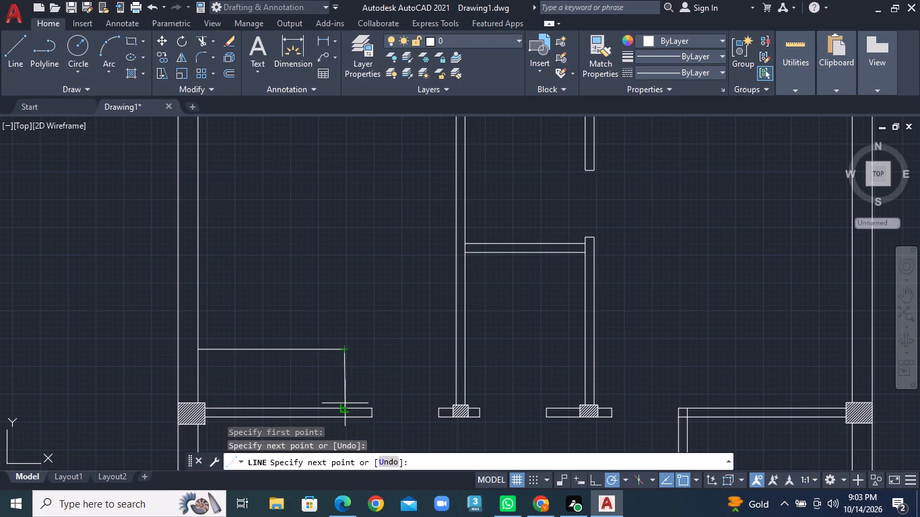
{"action": "left_click", "coordinate": [345, 407]}
{"action": "right_click", "coordinate": [345, 407]}
{"action": "left_click", "coordinate": [384, 240]}
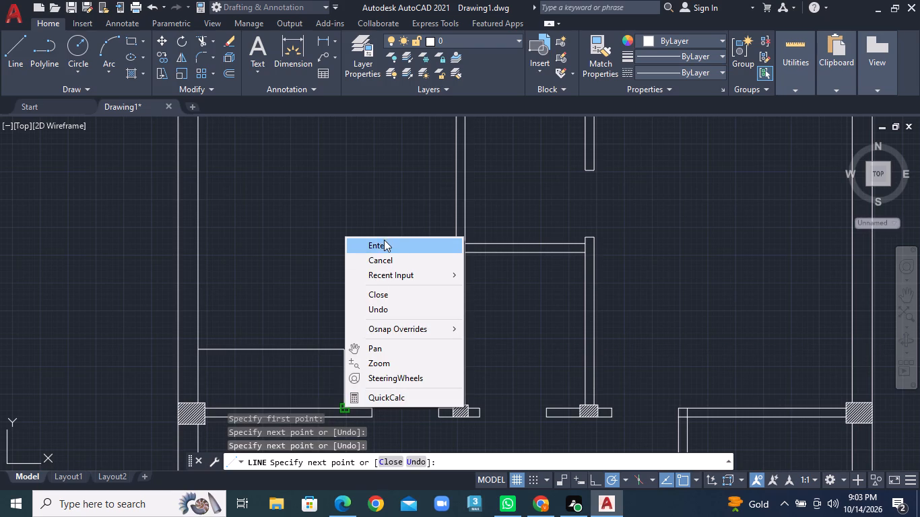
Draw a closed door leaf, 1" wide and 2' tall, 1" into the upper-left room's opening from the stub wall's lower corner.
{"action": "scroll", "coordinate": [414, 251], "scroll_direction": "down", "scroll_amount": 1}
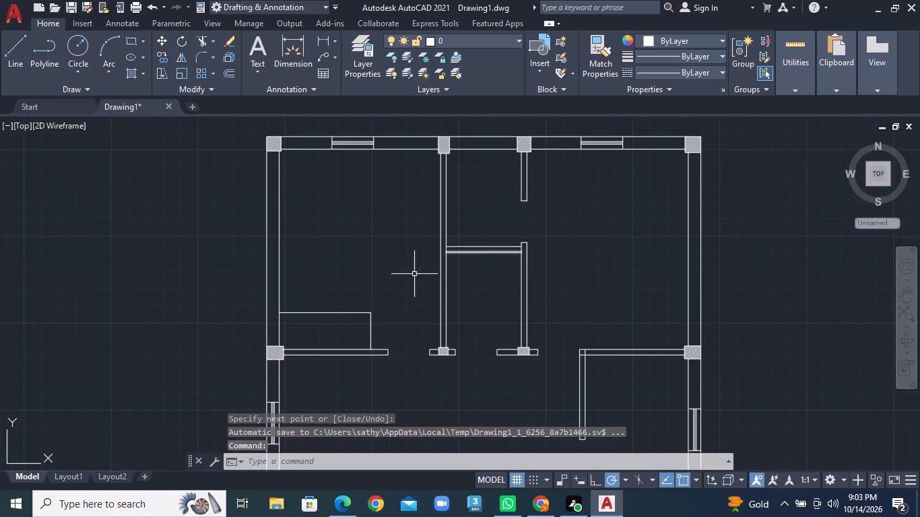
{"action": "middle_click_drag", "start_coordinate": [426, 316], "coordinate": [428, 246]}
{"action": "scroll", "coordinate": [426, 295], "scroll_direction": "up", "scroll_amount": 2}
{"action": "middle_click_drag", "start_coordinate": [420, 266], "coordinate": [393, 269]}
{"action": "scroll", "coordinate": [405, 268], "scroll_direction": "up", "scroll_amount": 1}
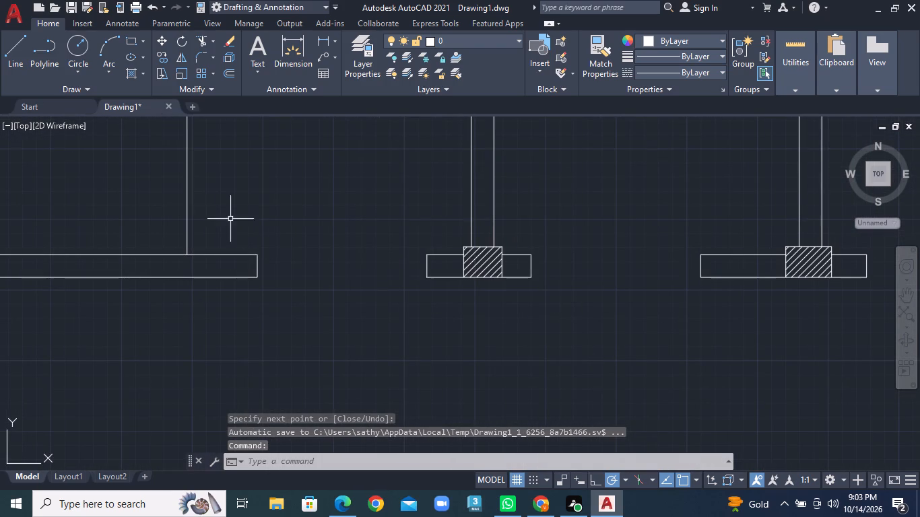
{"action": "left_click", "coordinate": [22, 53]}
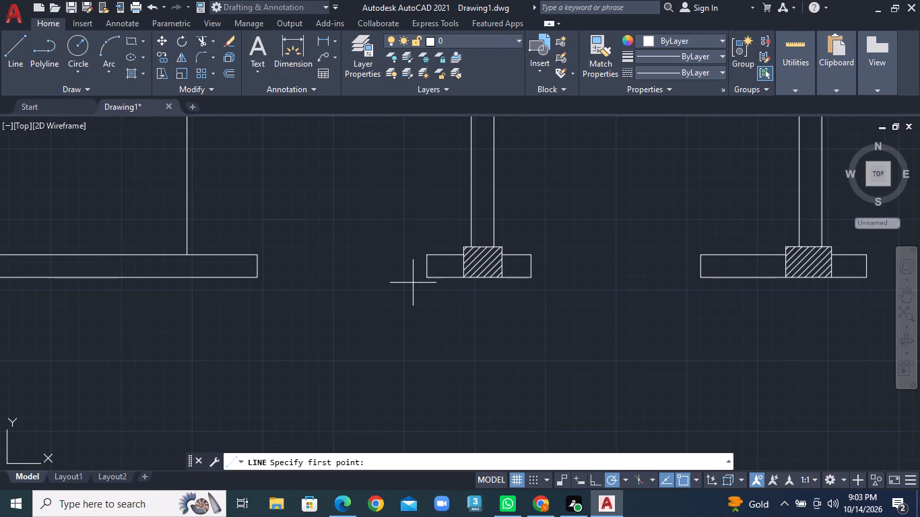
{"action": "left_click", "coordinate": [425, 277]}
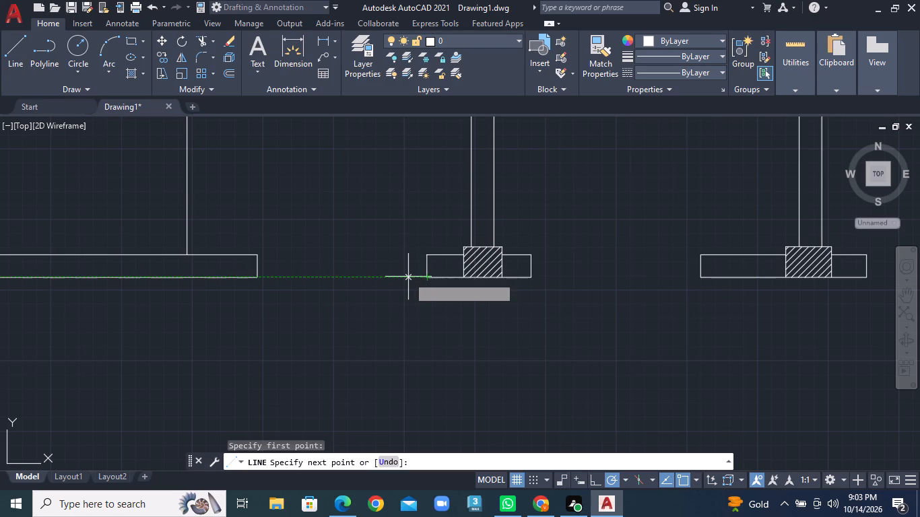
{"action": "type", "text": "1\""}
{"action": "key", "text": "Return"}
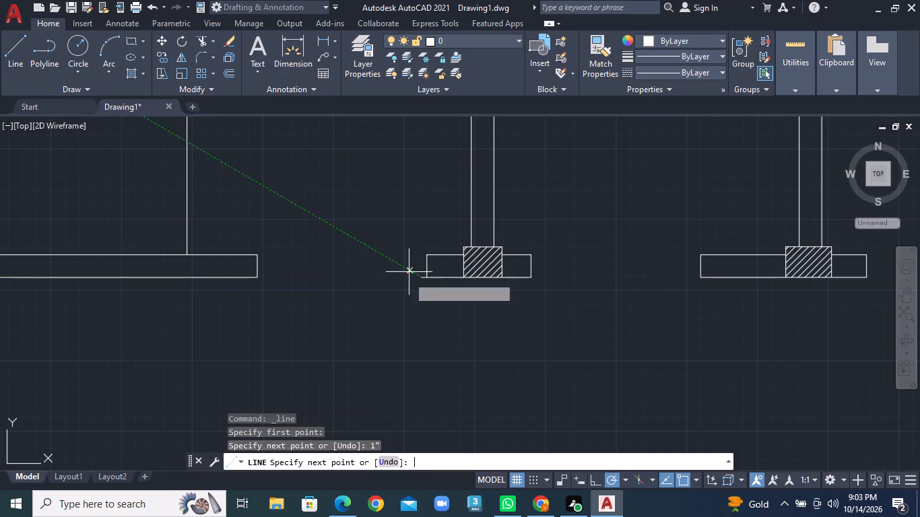
{"action": "key", "text": "2"}
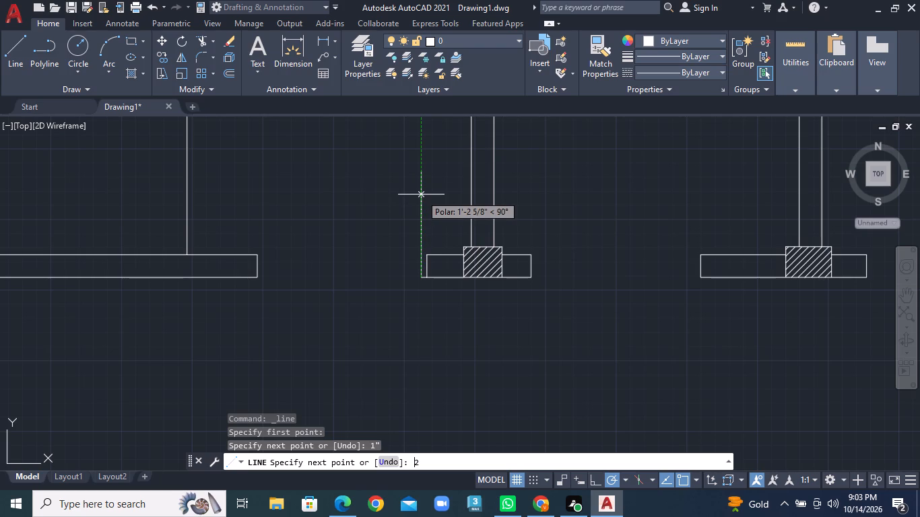
{"action": "key", "text": "apostrophe"}
{"action": "key", "text": "Return"}
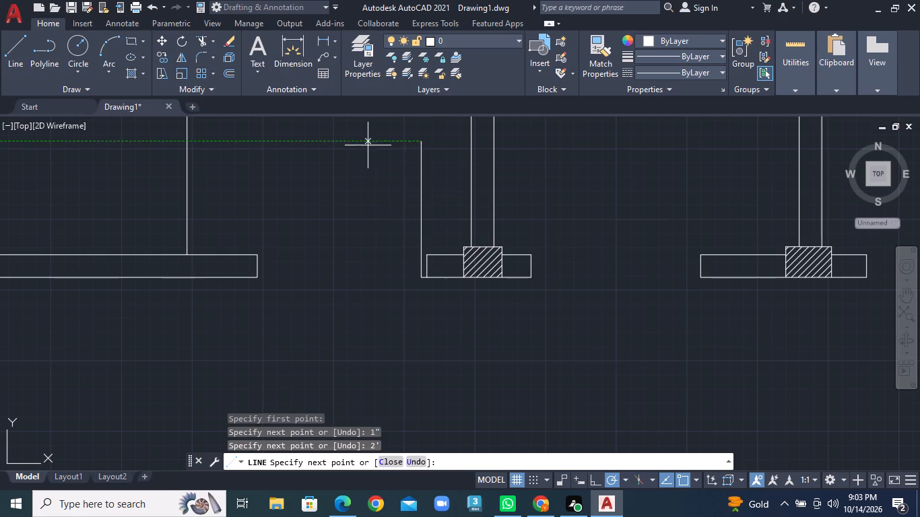
{"action": "type", "text": "1\""}
{"action": "key", "text": "Return"}
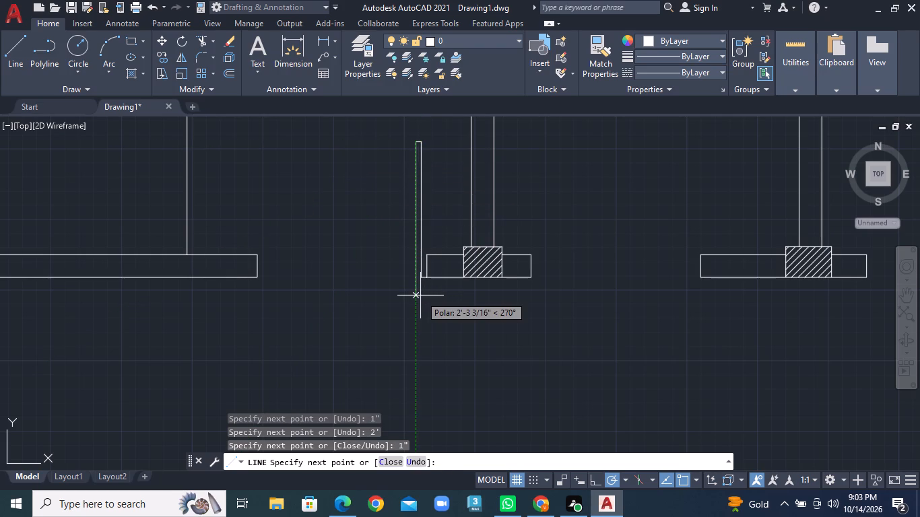
{"action": "type", "text": "2'"}
{"action": "key", "text": "Return"}
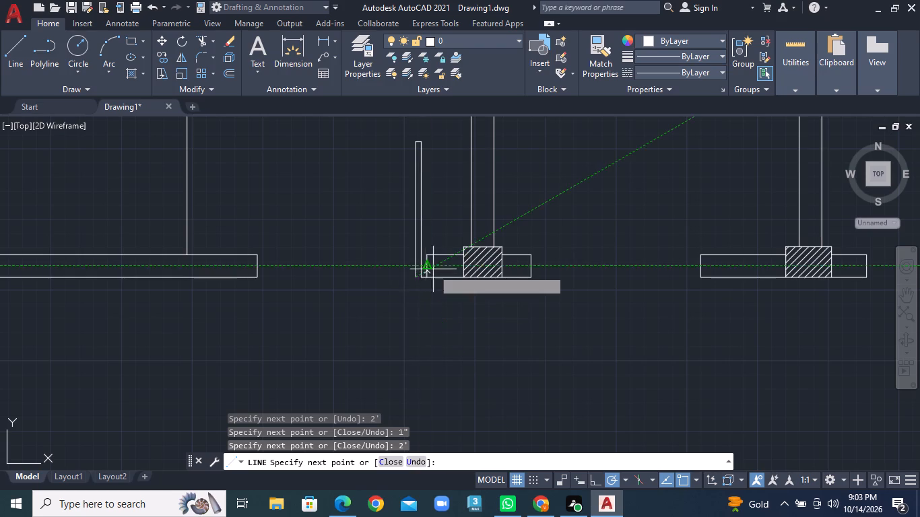
{"action": "scroll", "coordinate": [414, 275], "scroll_direction": "up", "scroll_amount": 2}
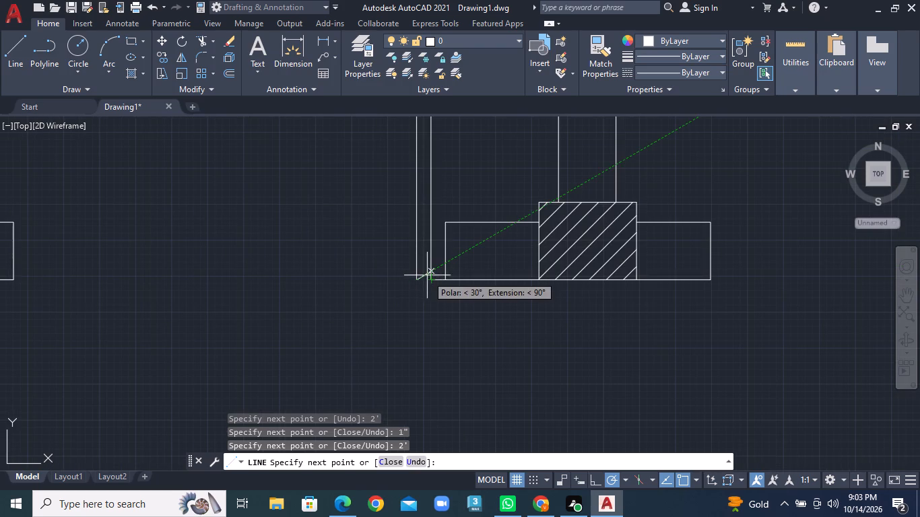
{"action": "left_click", "coordinate": [427, 279]}
{"action": "right_click", "coordinate": [427, 279]}
{"action": "left_click", "coordinate": [453, 288]}
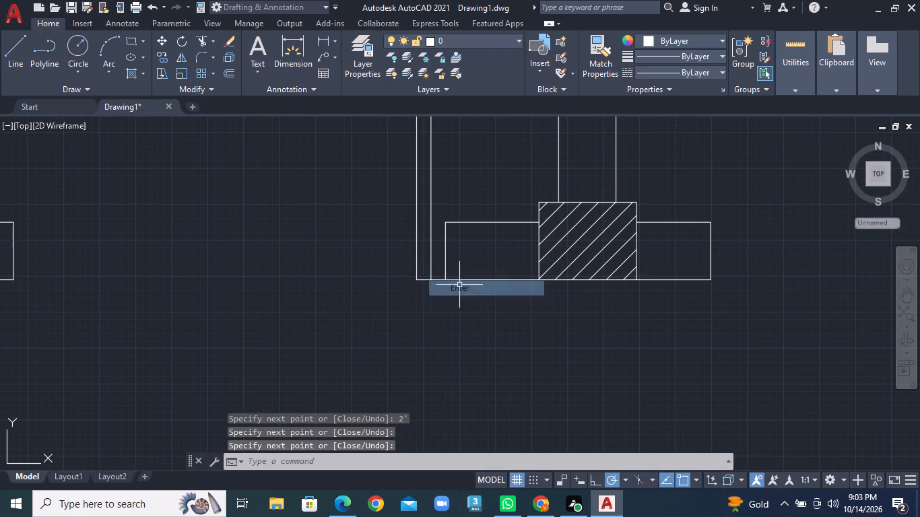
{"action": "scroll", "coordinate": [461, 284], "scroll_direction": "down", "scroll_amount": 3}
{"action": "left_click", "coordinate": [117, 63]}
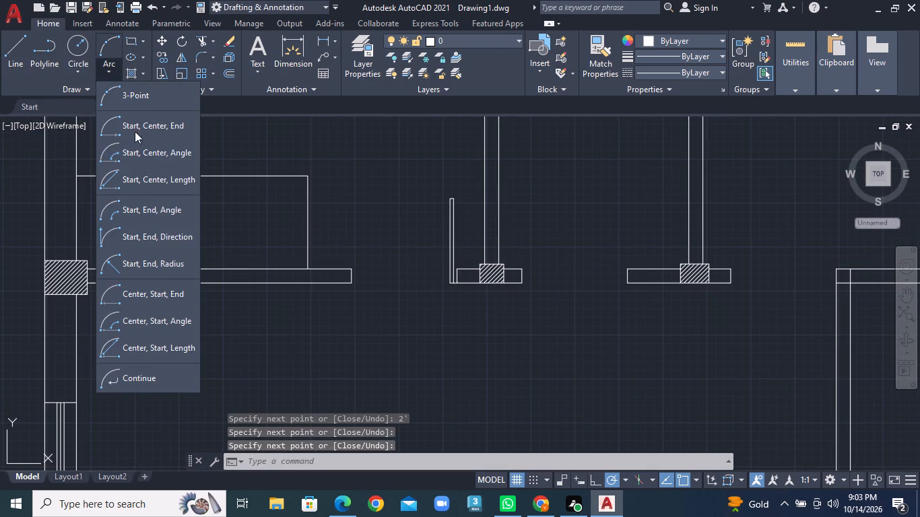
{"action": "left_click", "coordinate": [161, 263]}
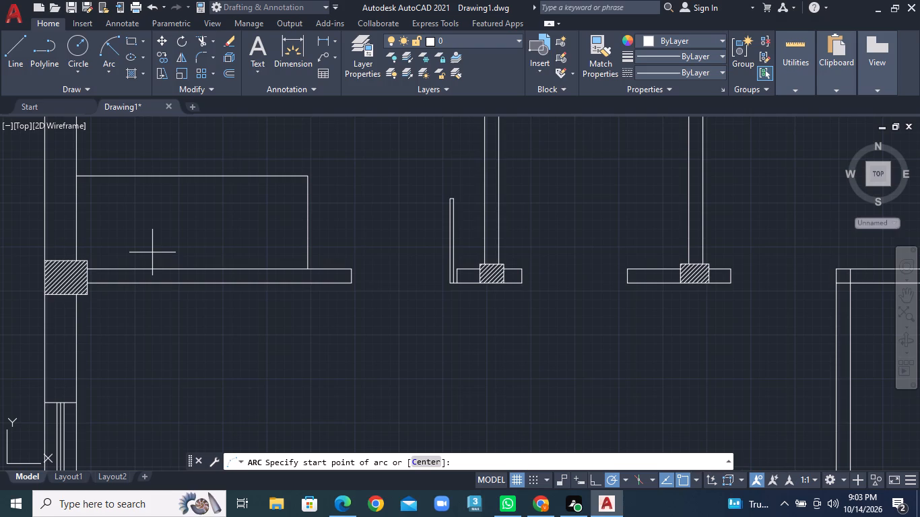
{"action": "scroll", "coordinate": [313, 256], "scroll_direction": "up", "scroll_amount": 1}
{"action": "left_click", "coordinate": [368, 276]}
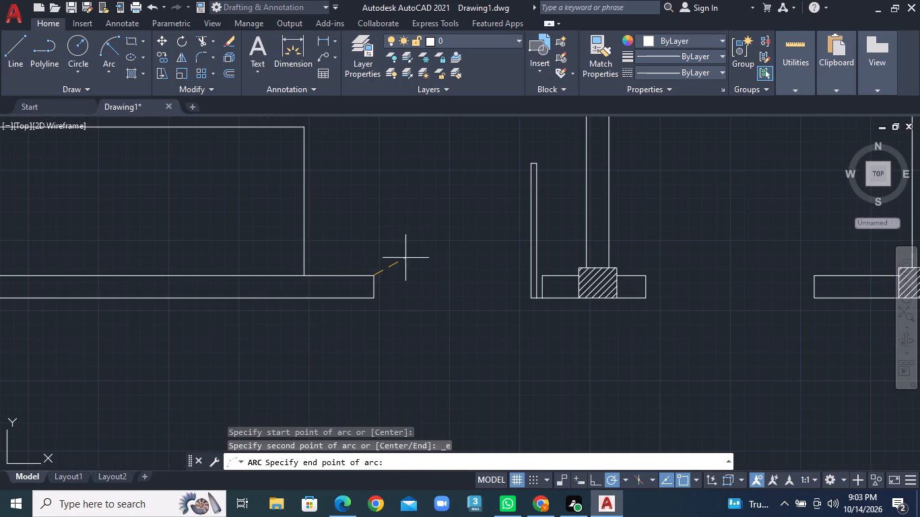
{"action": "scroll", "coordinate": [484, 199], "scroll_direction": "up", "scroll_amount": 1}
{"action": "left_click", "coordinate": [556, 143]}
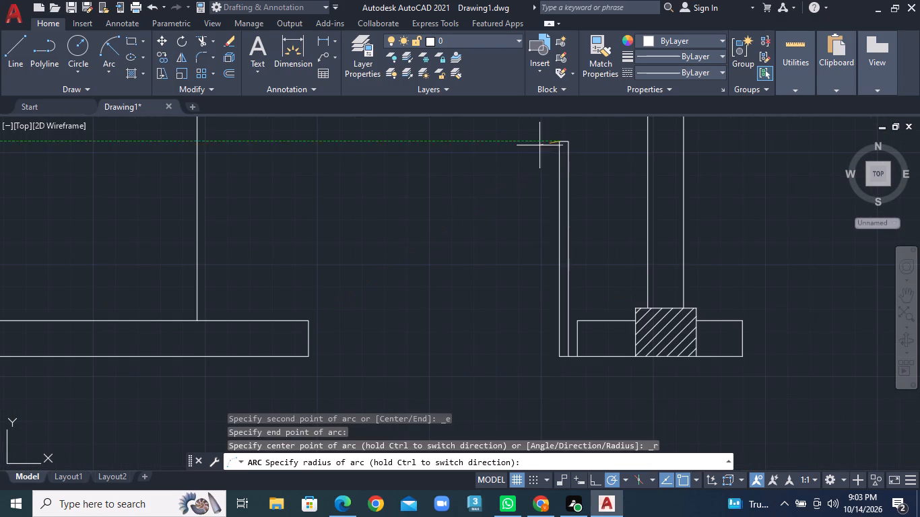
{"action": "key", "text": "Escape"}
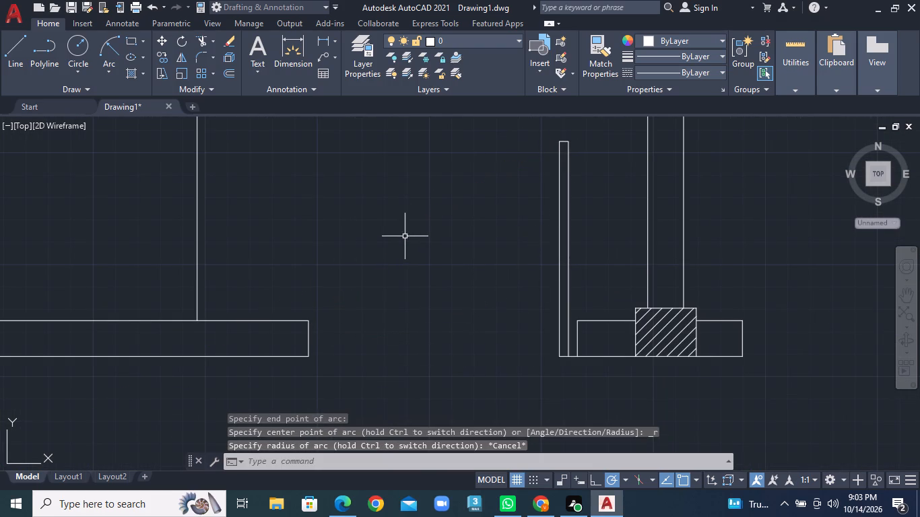
Draw the door swing as a Start, End, Radius arc from the leaf's top outer corner to the left partition's upper end corner.
{"action": "left_click", "coordinate": [116, 65]}
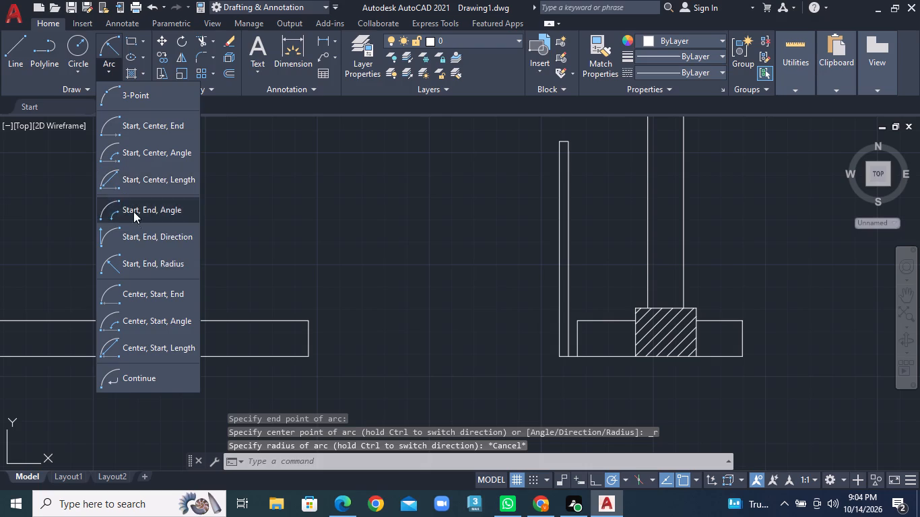
{"action": "left_click", "coordinate": [140, 255]}
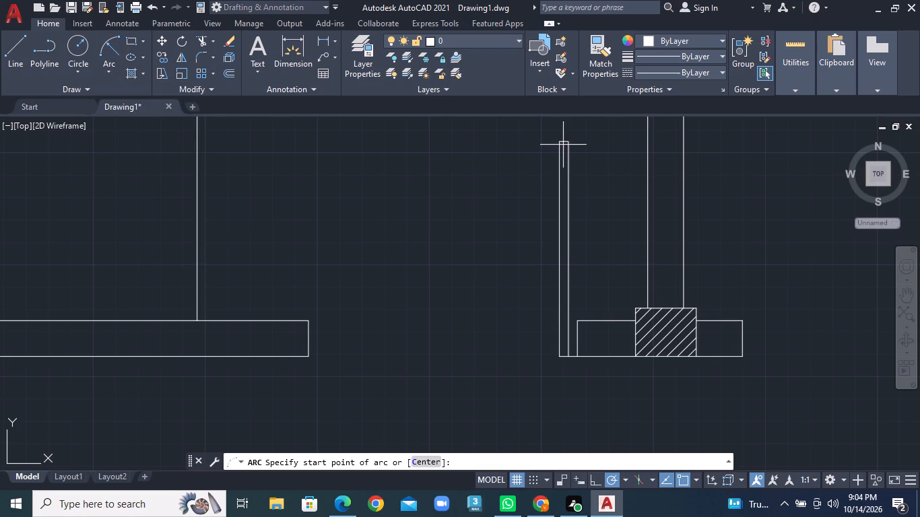
{"action": "left_click", "coordinate": [558, 141]}
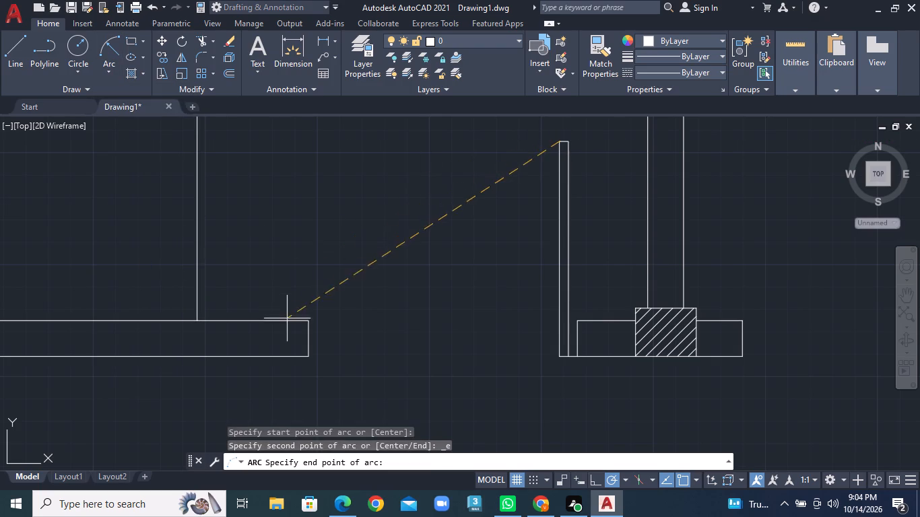
{"action": "left_click", "coordinate": [304, 323]}
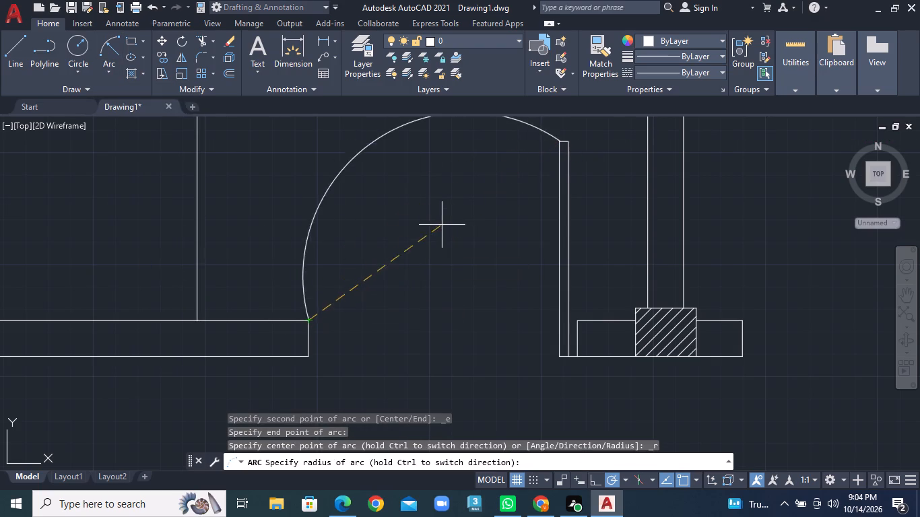
{"action": "left_click", "coordinate": [504, 229]}
Draw a closed door leaf, 1" wide and 2' tall, 1" into the middle room's opening from the left stub wall's lower corner.
{"action": "scroll", "coordinate": [541, 250], "scroll_direction": "down", "scroll_amount": 3}
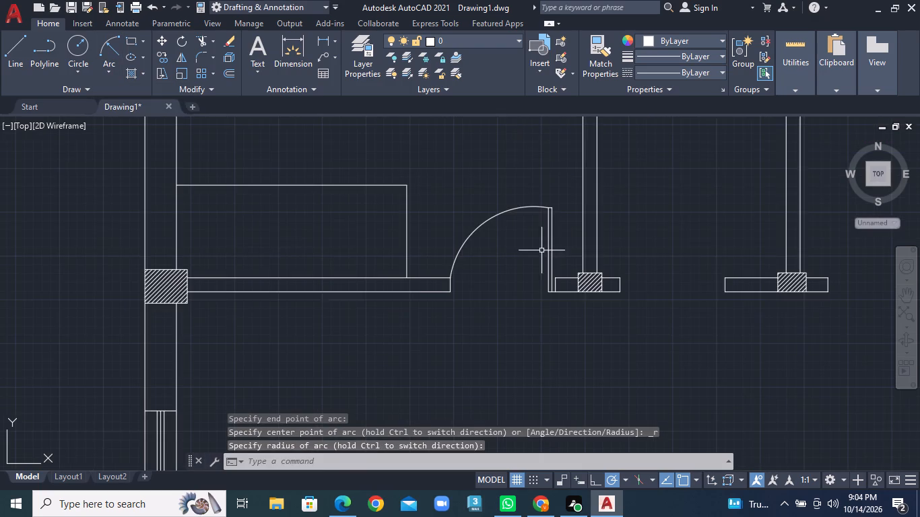
{"action": "middle_click_drag", "start_coordinate": [577, 252], "coordinate": [413, 255]}
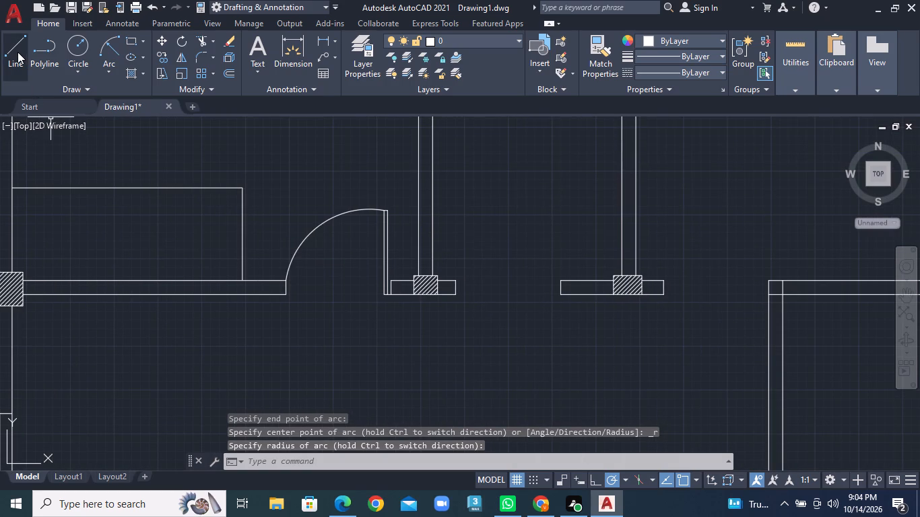
{"action": "left_click", "coordinate": [13, 57]}
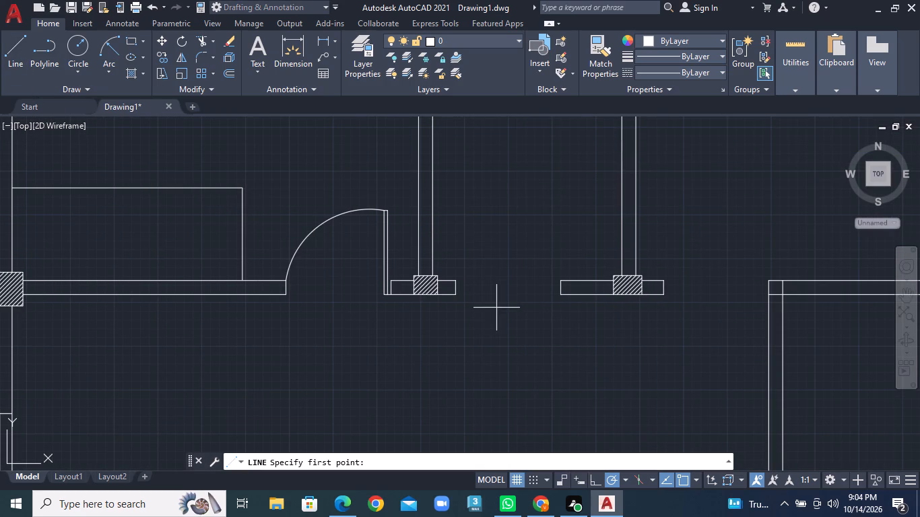
{"action": "left_click", "coordinate": [459, 294]}
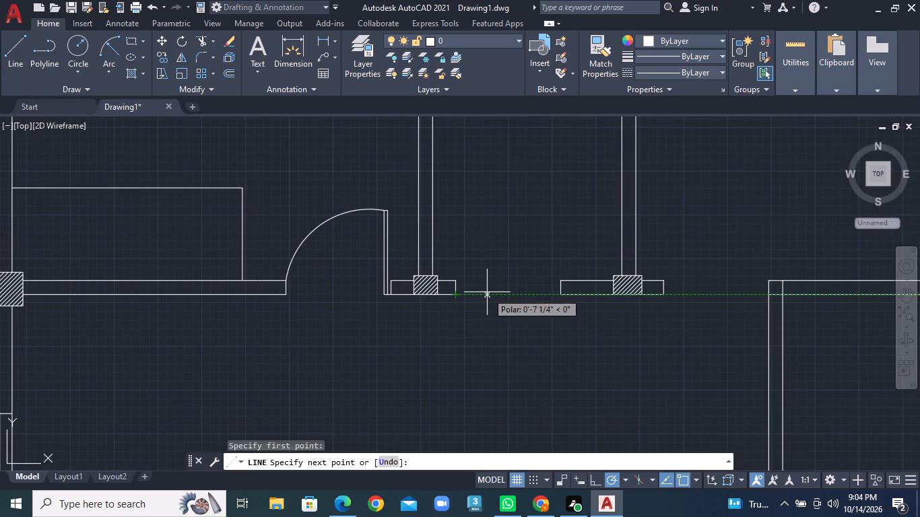
{"action": "type", "text": "1\""}
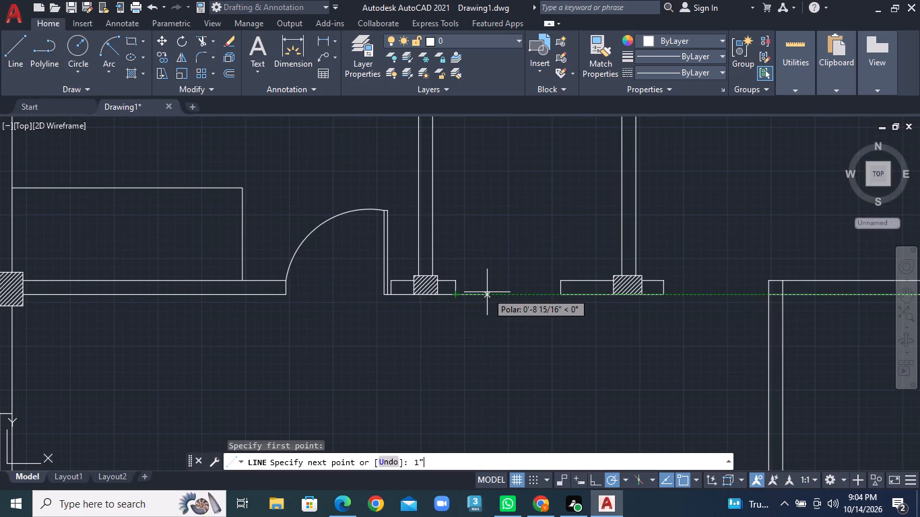
{"action": "key", "text": "Return"}
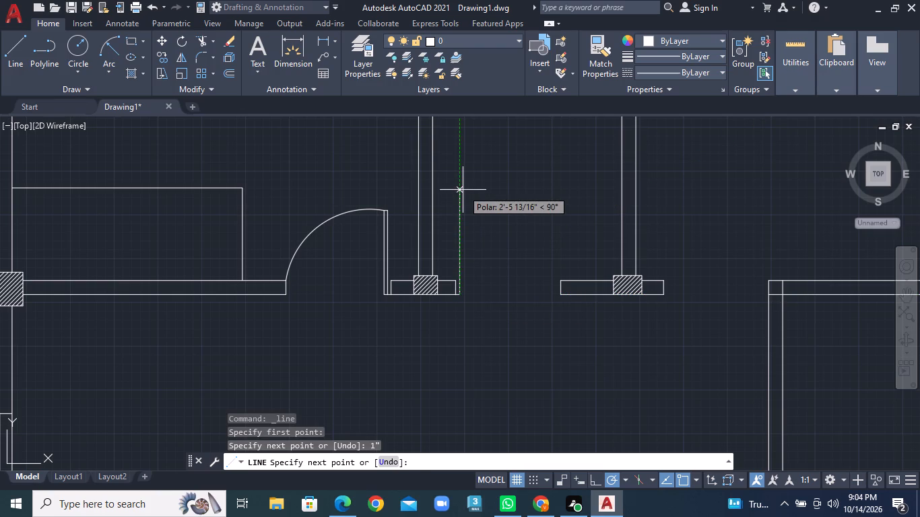
{"action": "type", "text": "2'"}
{"action": "key", "text": "Return"}
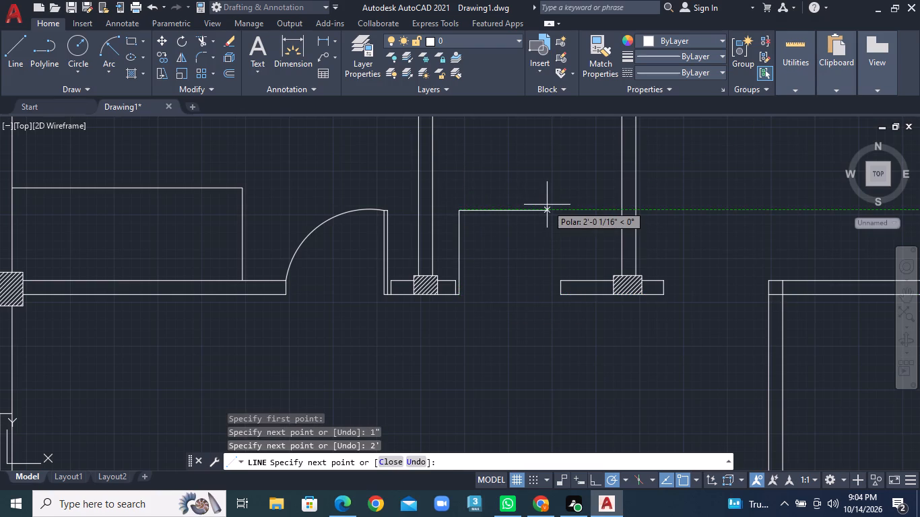
{"action": "key", "text": "1"}
{"action": "key", "text": "shift+quotedbl"}
{"action": "key", "text": "Return"}
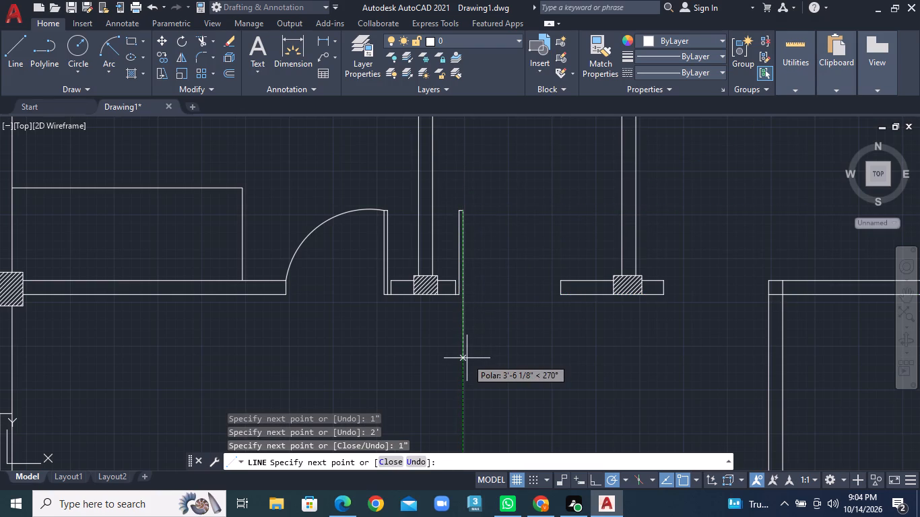
{"action": "type", "text": "2'"}
{"action": "key", "text": "Return"}
{"action": "scroll", "coordinate": [467, 312], "scroll_direction": "up", "scroll_amount": 3}
{"action": "left_click", "coordinate": [447, 277]}
{"action": "right_click", "coordinate": [447, 277]}
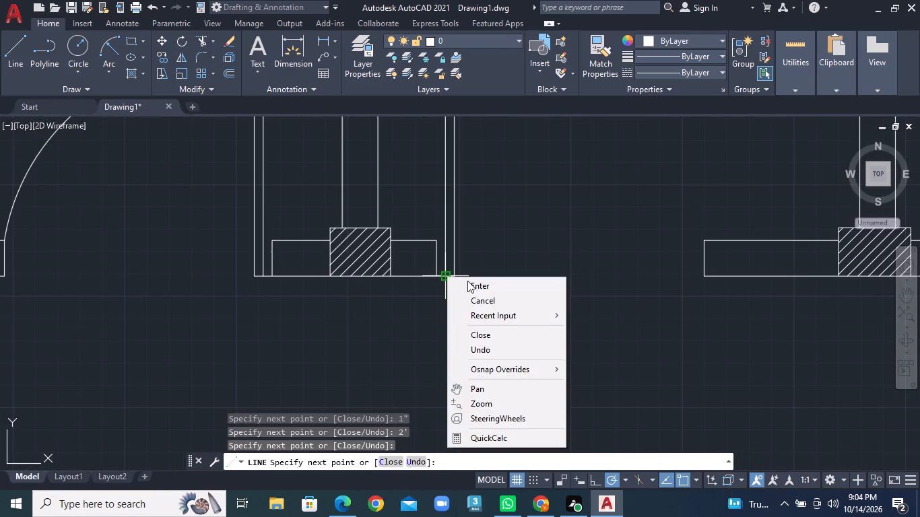
{"action": "left_click", "coordinate": [467, 281]}
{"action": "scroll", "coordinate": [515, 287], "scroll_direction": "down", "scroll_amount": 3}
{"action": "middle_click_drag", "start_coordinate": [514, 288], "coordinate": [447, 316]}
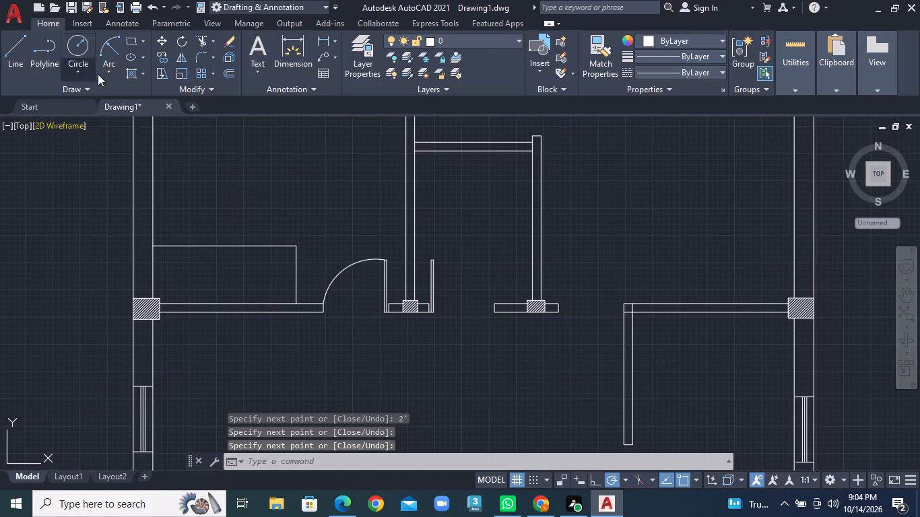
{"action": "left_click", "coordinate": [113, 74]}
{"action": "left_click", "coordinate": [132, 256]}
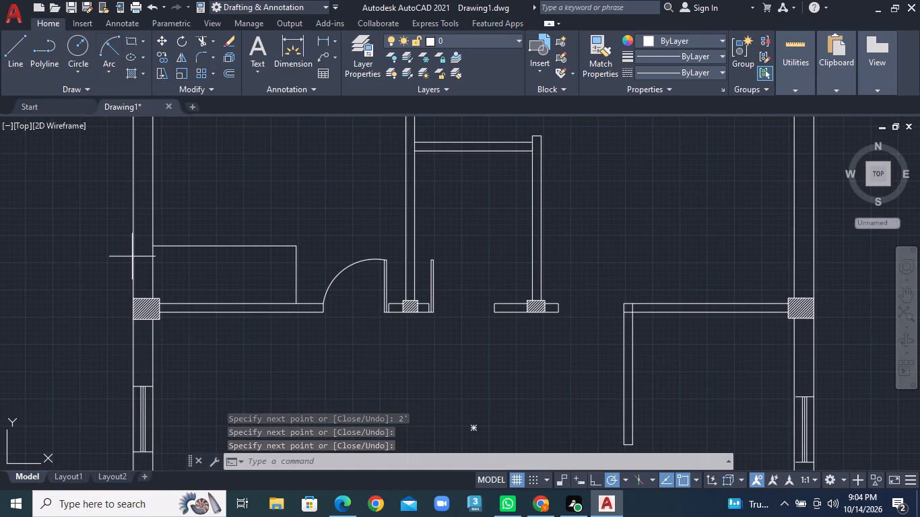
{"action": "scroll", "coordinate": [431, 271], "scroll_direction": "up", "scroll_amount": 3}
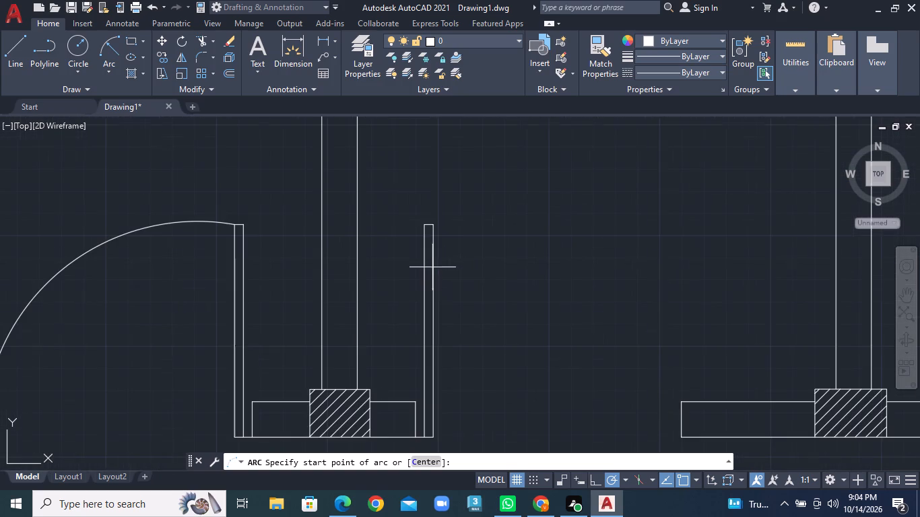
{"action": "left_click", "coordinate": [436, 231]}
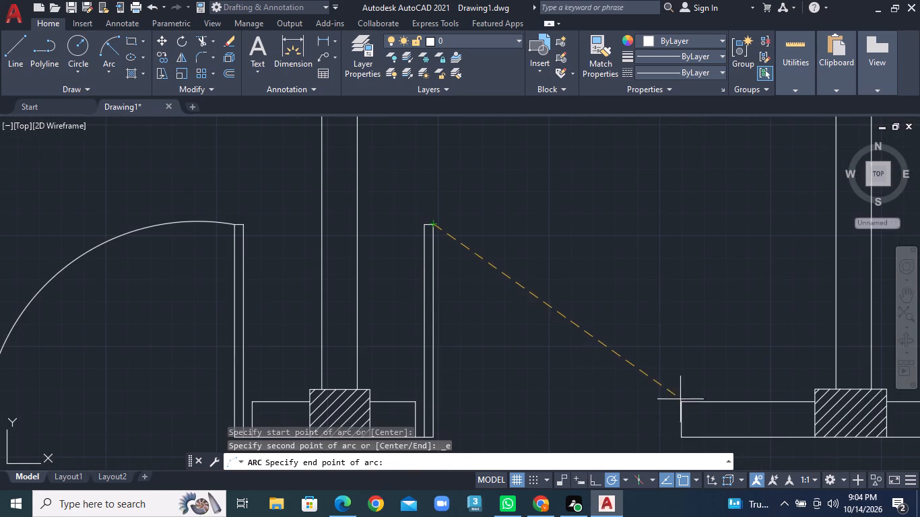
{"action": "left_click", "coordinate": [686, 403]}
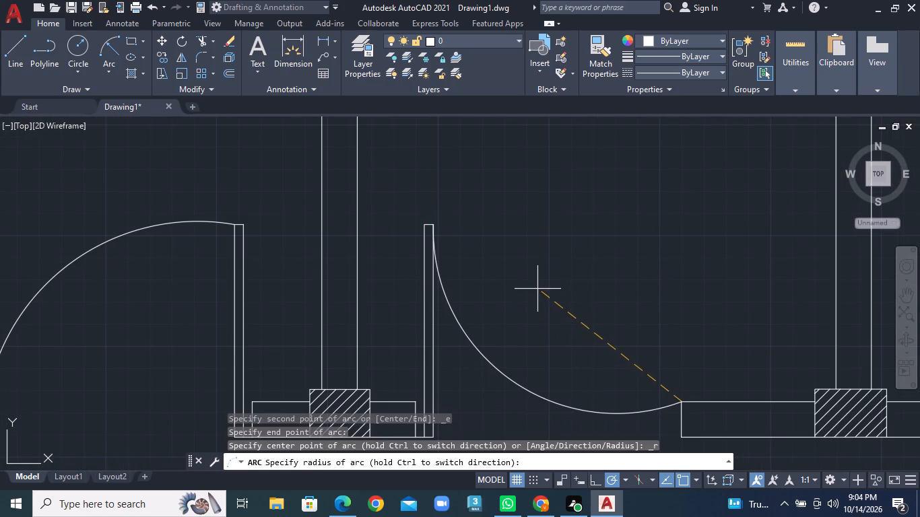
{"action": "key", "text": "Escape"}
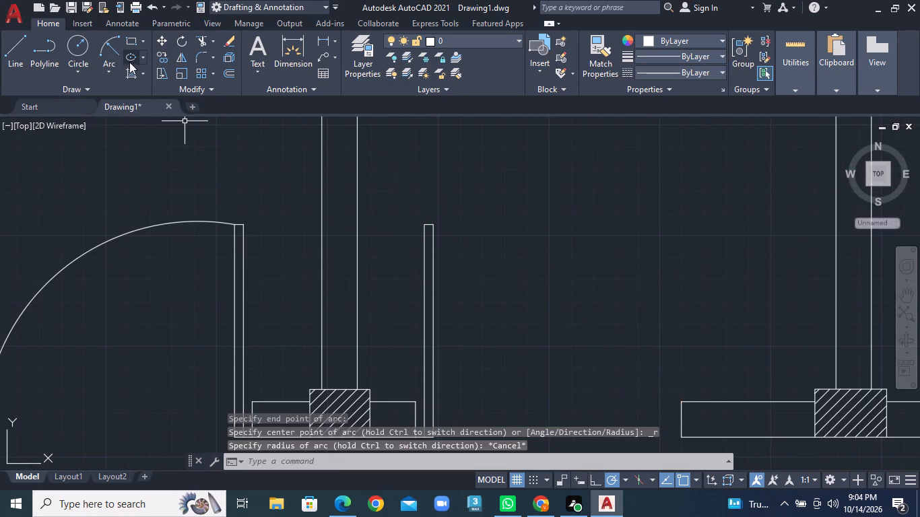
Draw the middle door's swing as a Start, End, Radius arc from the opposite stub wall's upper corner to the leaf's top outer corner.
{"action": "left_click", "coordinate": [112, 64]}
{"action": "left_click", "coordinate": [151, 266]}
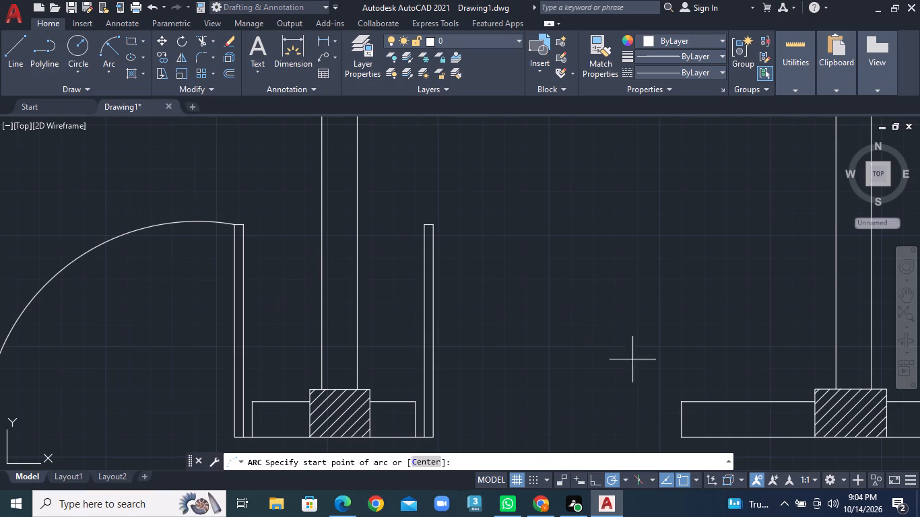
{"action": "left_click", "coordinate": [683, 399]}
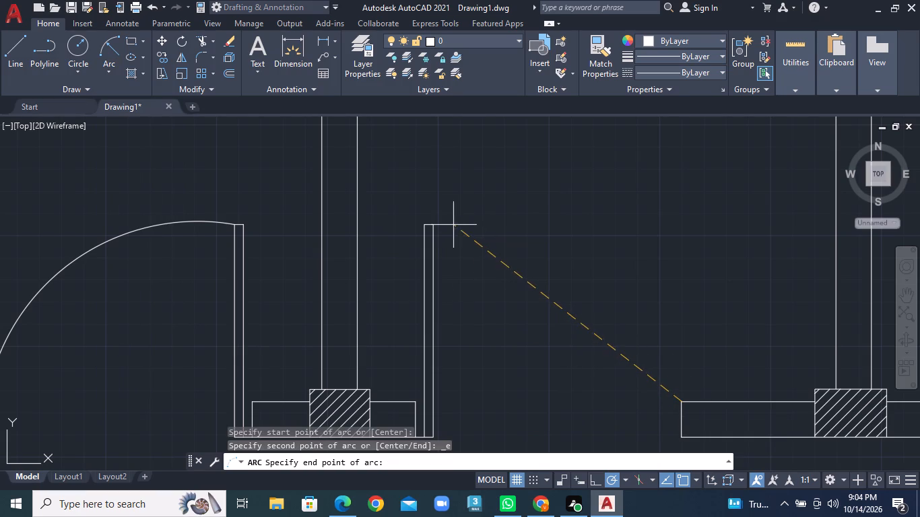
{"action": "left_click", "coordinate": [436, 224]}
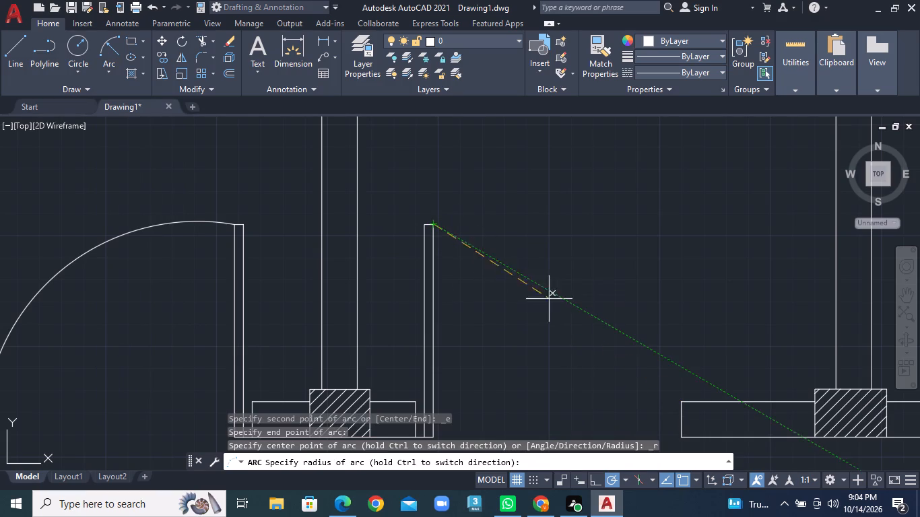
{"action": "left_click", "coordinate": [719, 366]}
Delete the swing arc of the upper-left room's door.
{"action": "left_click", "coordinate": [138, 227]}
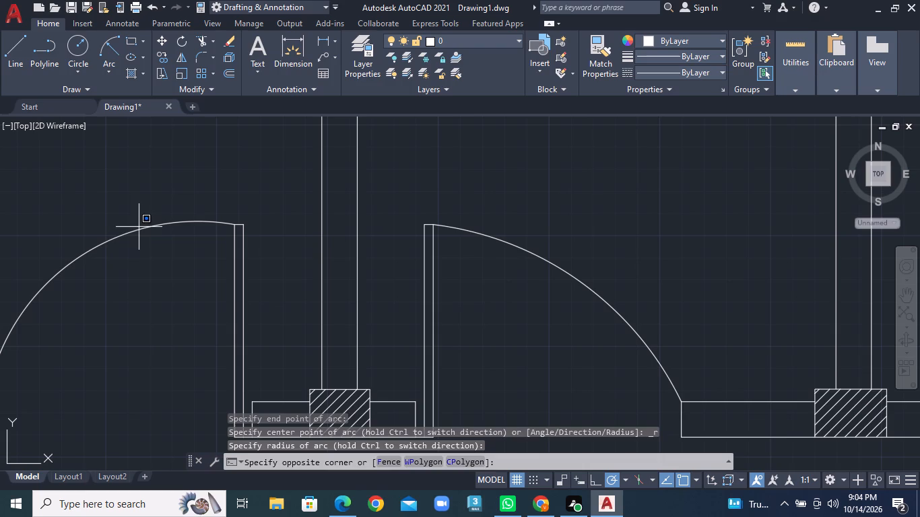
{"action": "left_click", "coordinate": [140, 228]}
{"action": "left_click", "coordinate": [140, 228]}
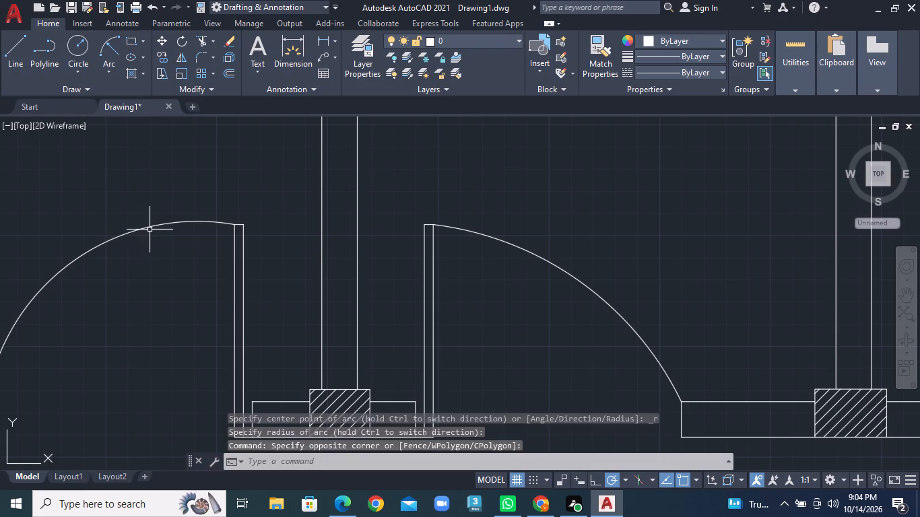
{"action": "left_click", "coordinate": [150, 227]}
{"action": "key", "text": "Delete"}
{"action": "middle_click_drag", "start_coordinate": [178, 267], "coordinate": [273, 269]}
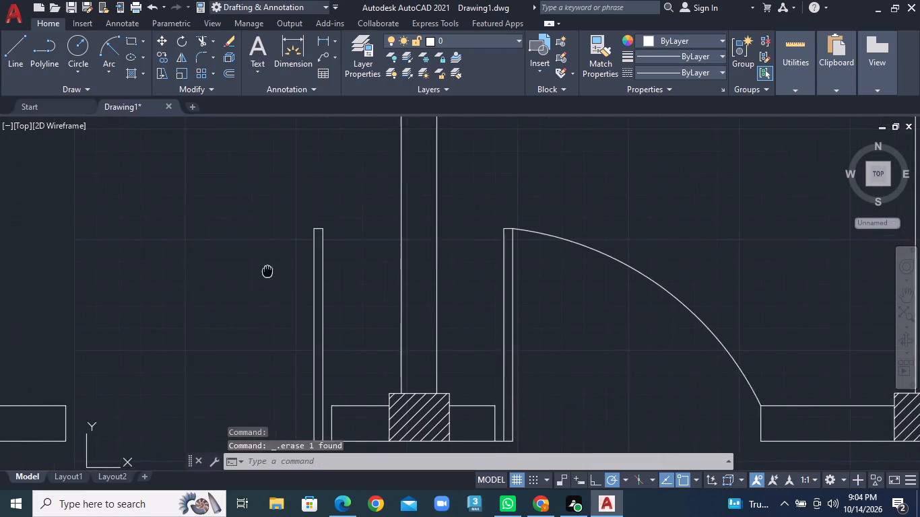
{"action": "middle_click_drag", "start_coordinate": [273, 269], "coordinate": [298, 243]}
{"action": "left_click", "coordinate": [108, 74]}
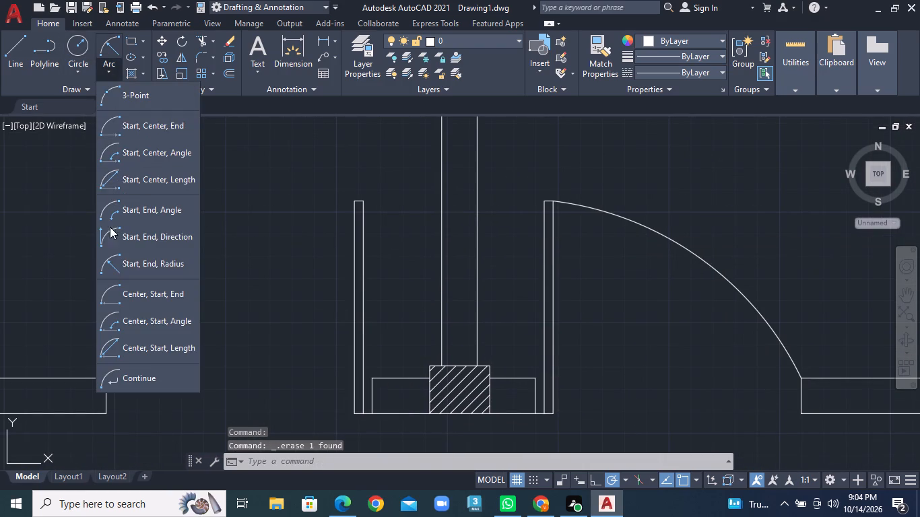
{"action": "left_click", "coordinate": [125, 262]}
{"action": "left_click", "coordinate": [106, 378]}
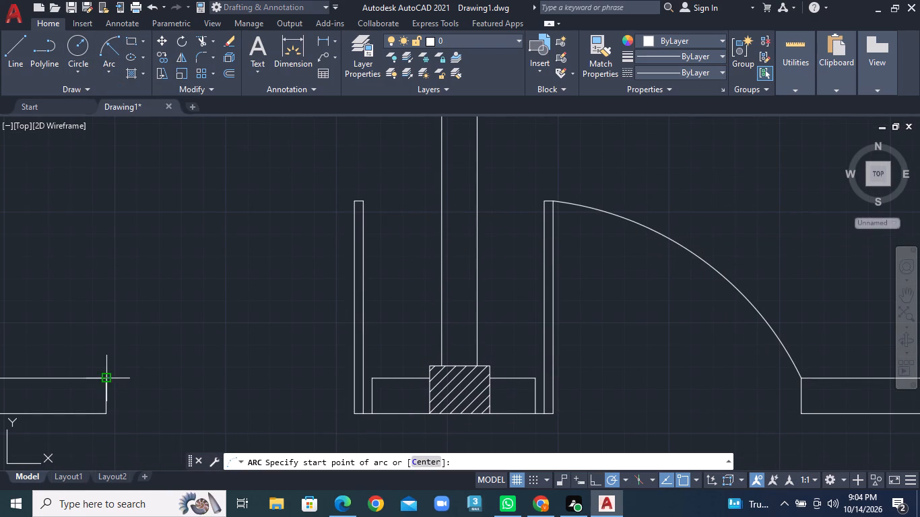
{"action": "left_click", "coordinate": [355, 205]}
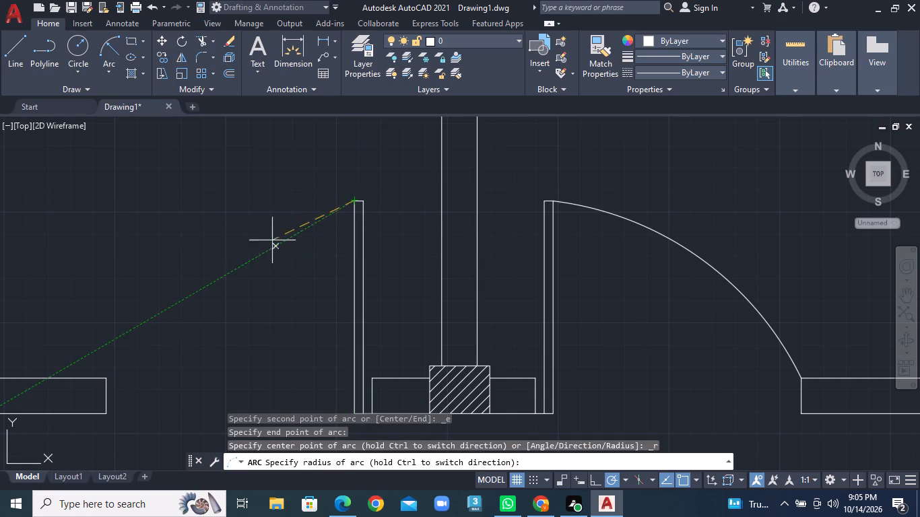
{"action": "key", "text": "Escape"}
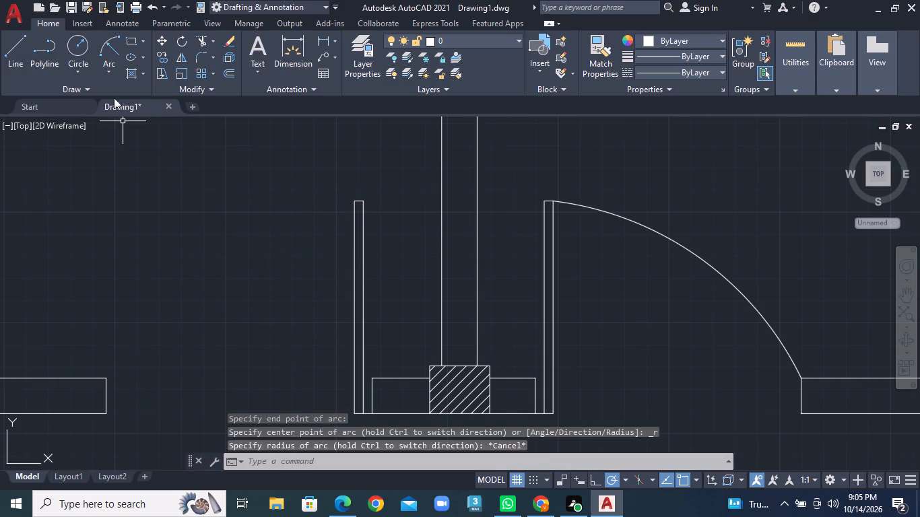
Redraw the upper-left door's swing as a Start, End, Radius arc from the leaf's top outer corner to the left partition's upper end corner.
{"action": "left_click", "coordinate": [108, 71]}
{"action": "left_click", "coordinate": [161, 258]}
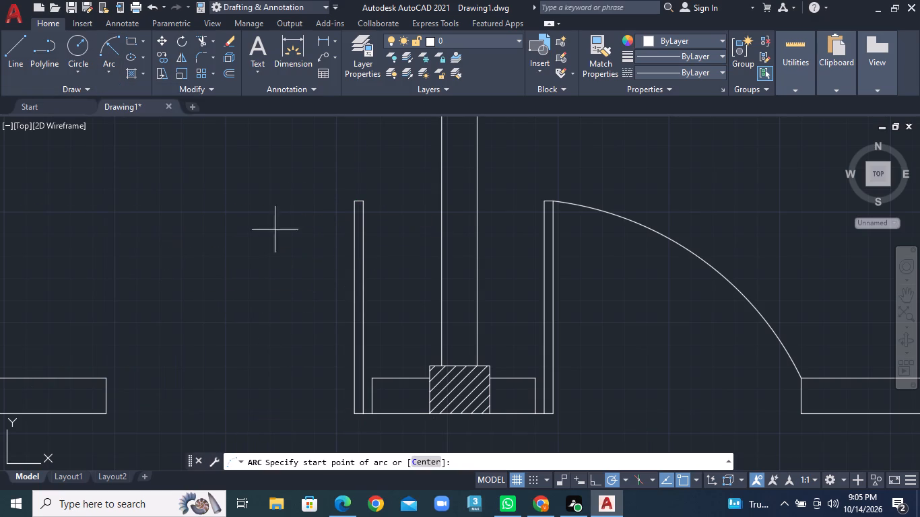
{"action": "left_click", "coordinate": [353, 205]}
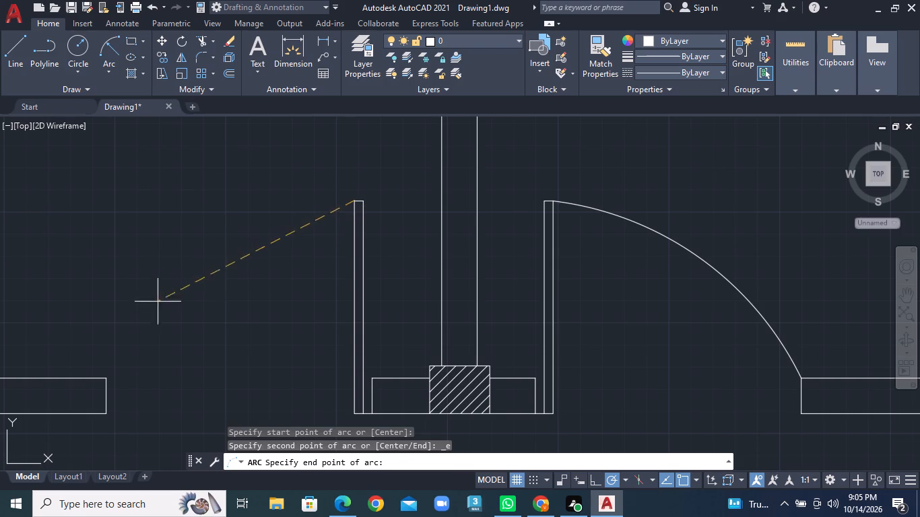
{"action": "left_click", "coordinate": [104, 375]}
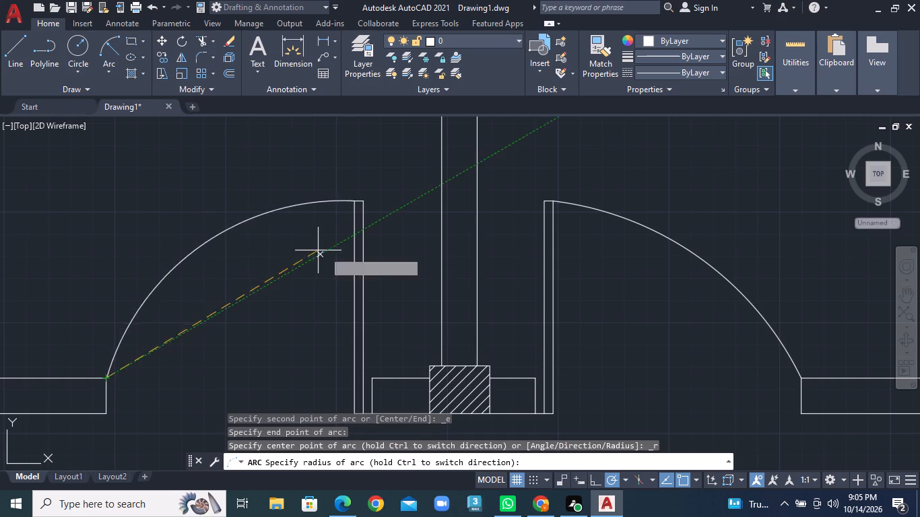
{"action": "left_click", "coordinate": [390, 261]}
Draw a closed door leaf, 1" wide and 2' tall, 1" into the upper-right room's opening from the stub wall's lower corner.
{"action": "scroll", "coordinate": [390, 290], "scroll_direction": "down", "scroll_amount": 3}
{"action": "middle_click_drag", "start_coordinate": [444, 296], "coordinate": [397, 220]}
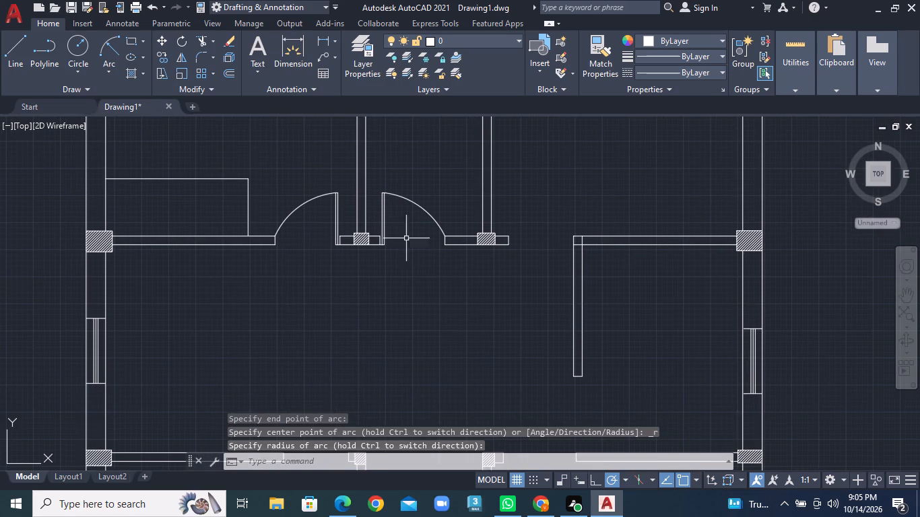
{"action": "middle_click_drag", "start_coordinate": [570, 300], "coordinate": [472, 330]}
{"action": "scroll", "coordinate": [427, 270], "scroll_direction": "up", "scroll_amount": 2}
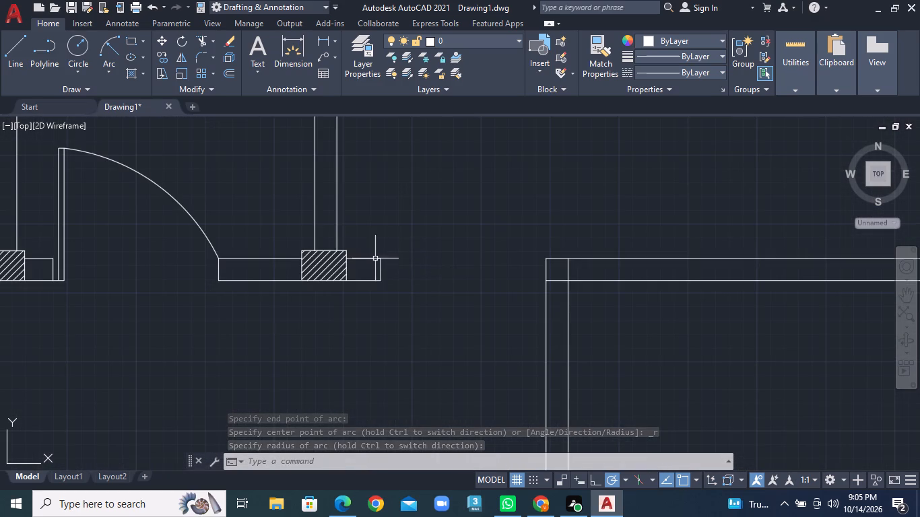
{"action": "left_click", "coordinate": [16, 71]}
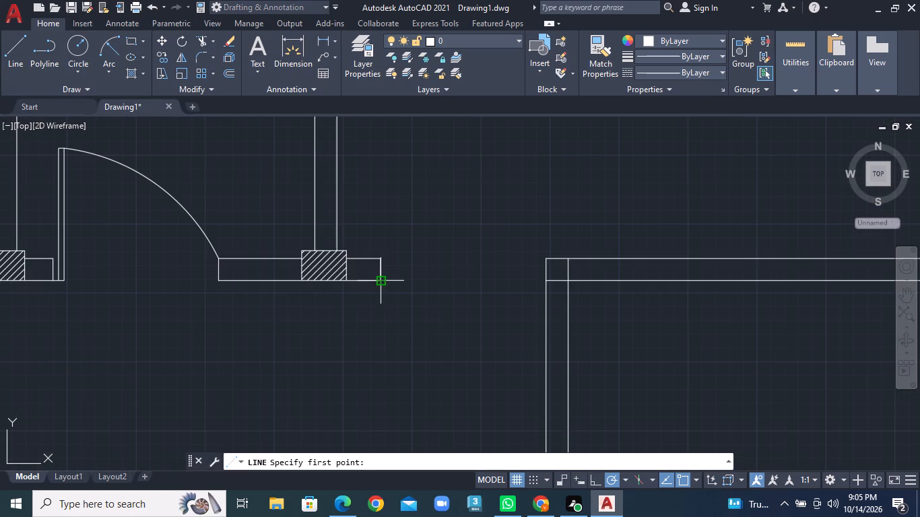
{"action": "left_click", "coordinate": [381, 279]}
{"action": "type", "text": "1\""}
{"action": "key", "text": "Return"}
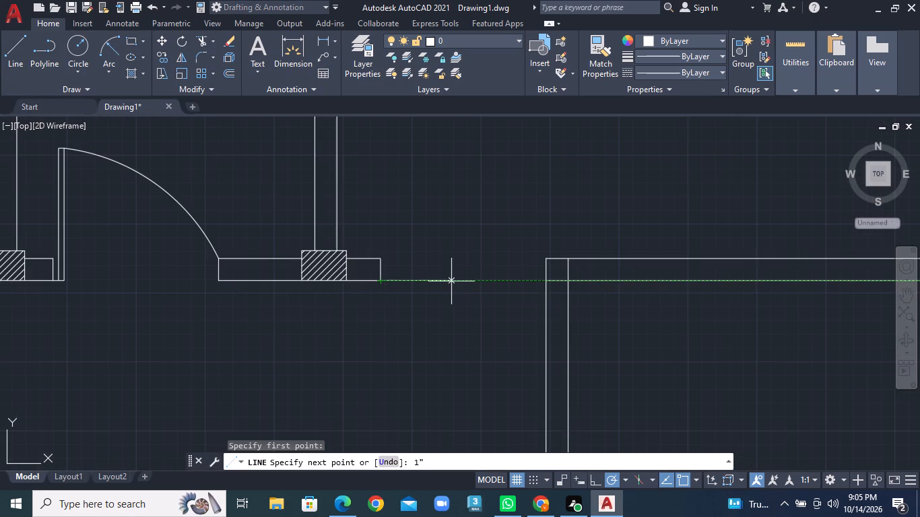
{"action": "type", "text": "2'"}
{"action": "key", "text": "Return"}
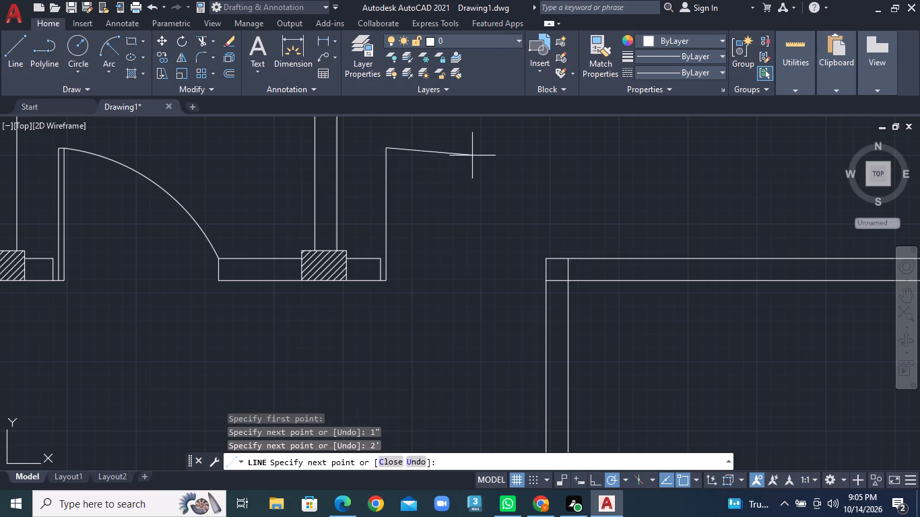
{"action": "type", "text": "1\""}
{"action": "key", "text": "Return"}
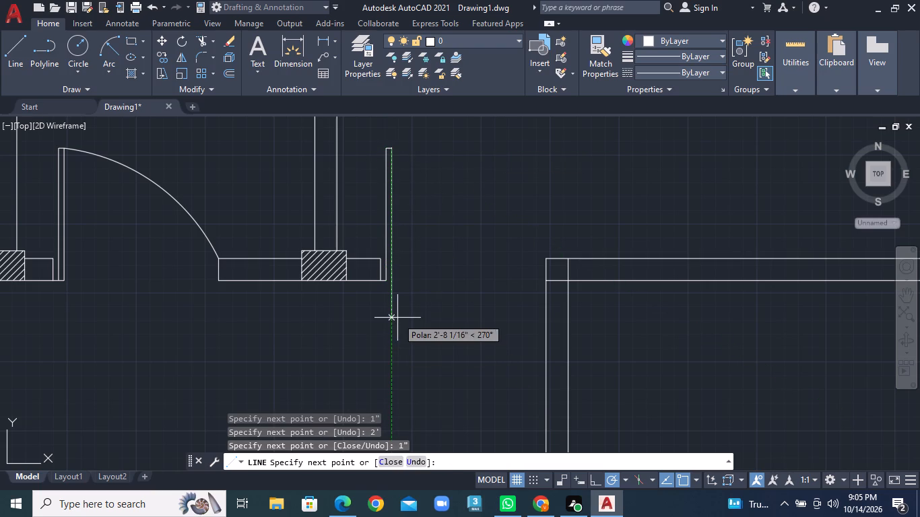
{"action": "type", "text": "2'"}
{"action": "key", "text": "Return"}
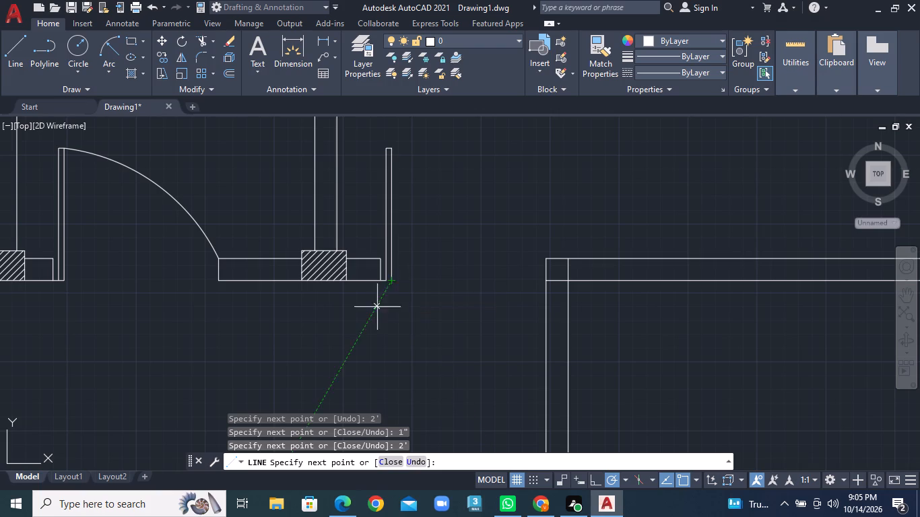
{"action": "scroll", "coordinate": [261, 516], "scroll_direction": "up", "scroll_amount": 4}
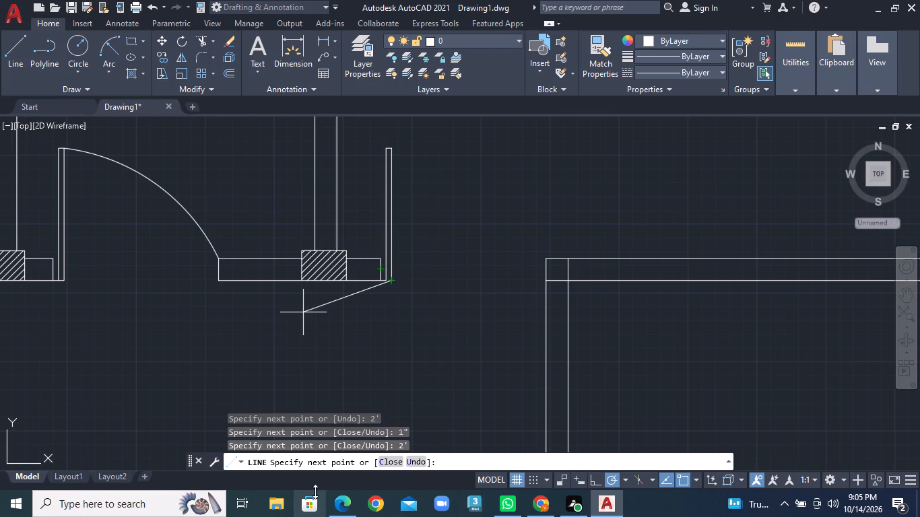
{"action": "scroll", "coordinate": [468, 448], "scroll_direction": "up", "scroll_amount": 1}
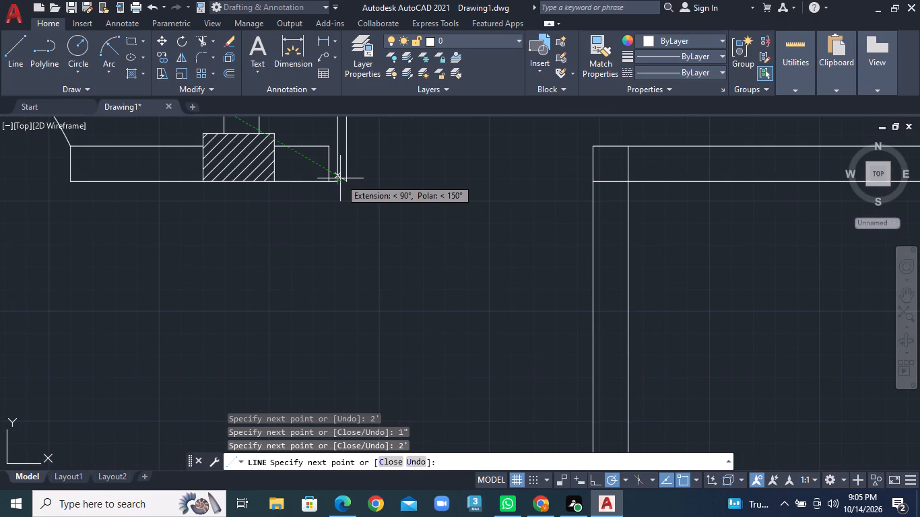
{"action": "left_click", "coordinate": [340, 182]}
{"action": "right_click", "coordinate": [340, 182]}
{"action": "left_click", "coordinate": [376, 193]}
Draw the upper-right door's swing as a Start, End, Radius arc from the right partition's upper end corner to the leaf's top outer corner.
{"action": "scroll", "coordinate": [412, 211], "scroll_direction": "down", "scroll_amount": 2}
{"action": "middle_click_drag", "start_coordinate": [416, 227], "coordinate": [381, 285]}
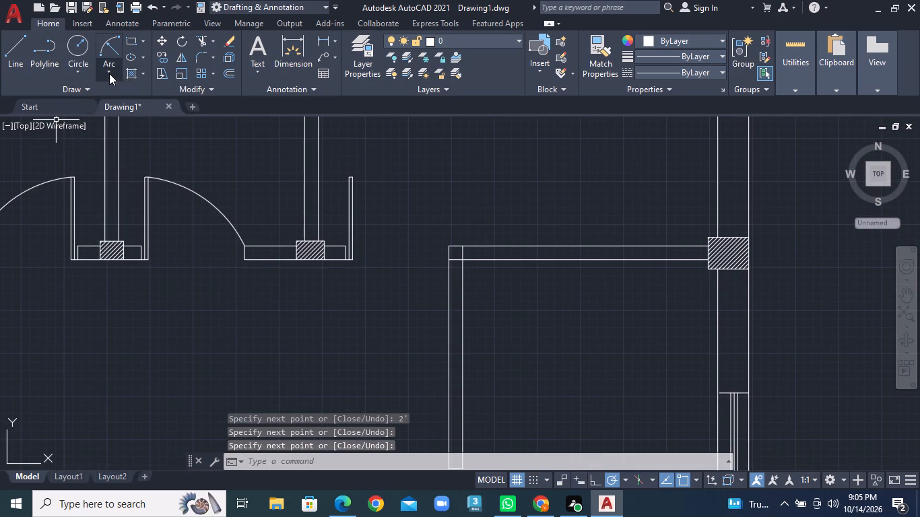
{"action": "left_click", "coordinate": [109, 73]}
{"action": "left_click", "coordinate": [158, 265]}
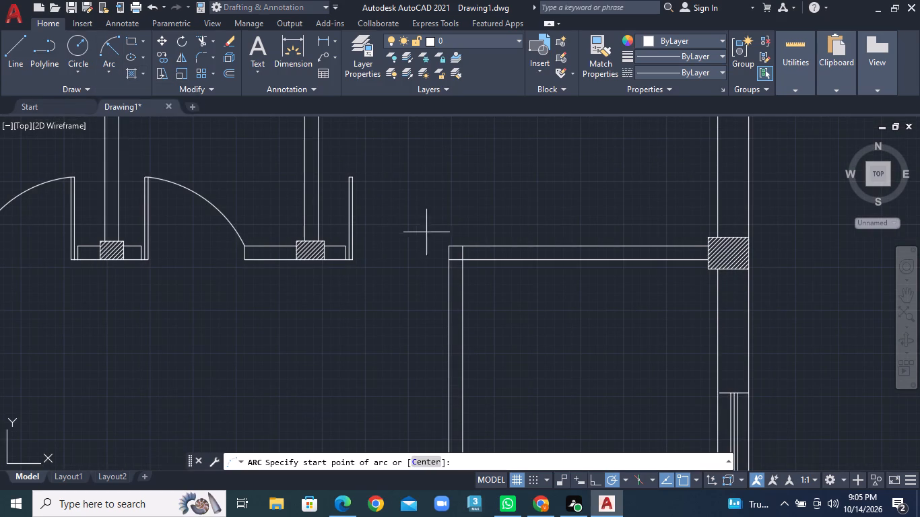
{"action": "left_click", "coordinate": [442, 243]}
{"action": "scroll", "coordinate": [368, 184], "scroll_direction": "up", "scroll_amount": 1}
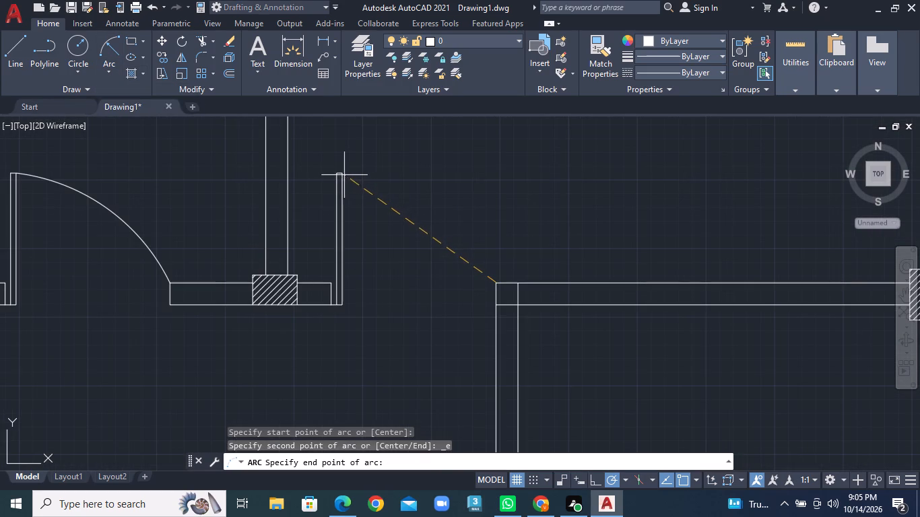
{"action": "left_click", "coordinate": [343, 174]}
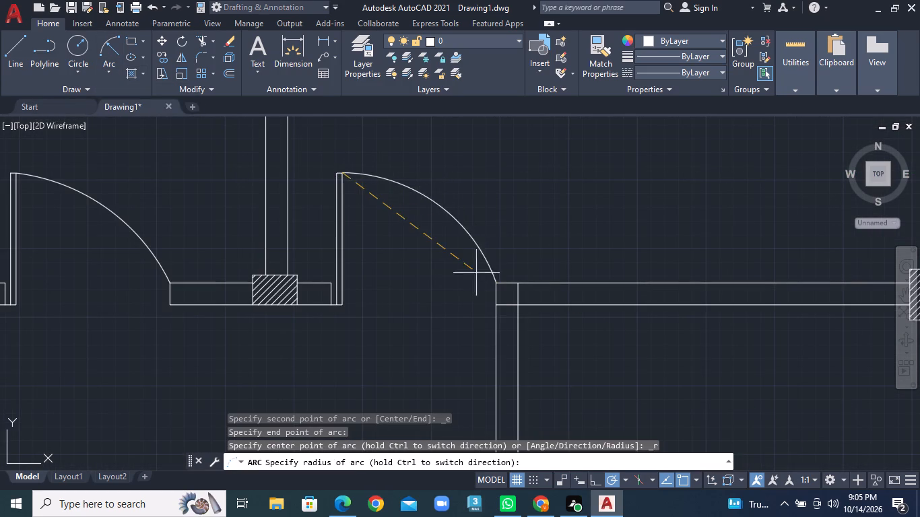
{"action": "left_click", "coordinate": [483, 308]}
Draw a closed door leaf, 1" wide and 2' downward, 1" into the lower-left room's opening from the stub wall's upper corner.
{"action": "scroll", "coordinate": [472, 297], "scroll_direction": "down", "scroll_amount": 2}
{"action": "middle_click_drag", "start_coordinate": [500, 316], "coordinate": [512, 242]}
{"action": "scroll", "coordinate": [475, 299], "scroll_direction": "down", "scroll_amount": 2}
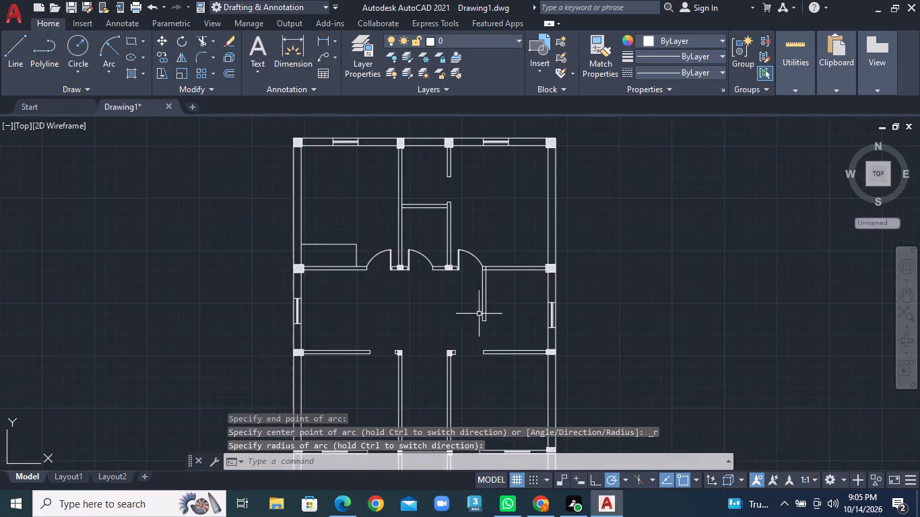
{"action": "middle_click_drag", "start_coordinate": [481, 317], "coordinate": [460, 250]}
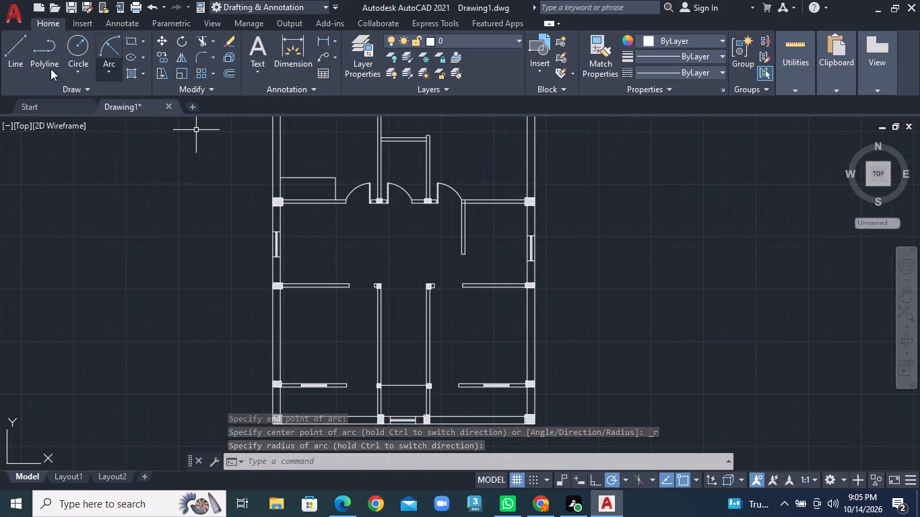
{"action": "left_click", "coordinate": [17, 61]}
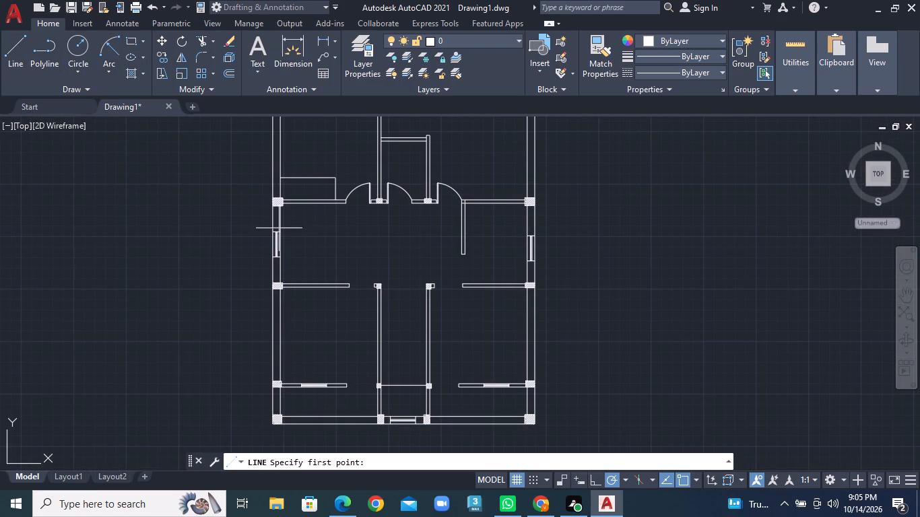
{"action": "scroll", "coordinate": [356, 285], "scroll_direction": "up", "scroll_amount": 2}
{"action": "middle_click_drag", "start_coordinate": [355, 285], "coordinate": [346, 246]}
{"action": "scroll", "coordinate": [371, 249], "scroll_direction": "up", "scroll_amount": 2}
{"action": "left_click", "coordinate": [425, 228]}
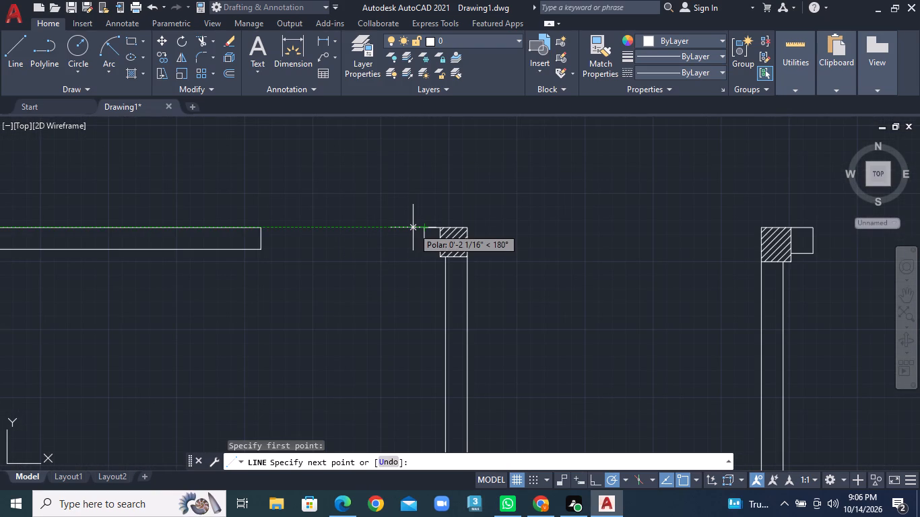
{"action": "type", "text": "1\""}
{"action": "key", "text": "Return"}
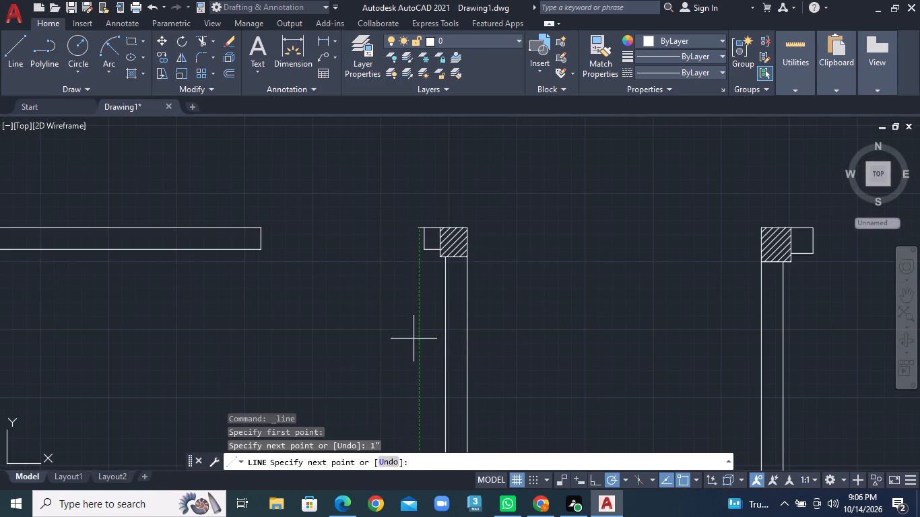
{"action": "key", "text": "2"}
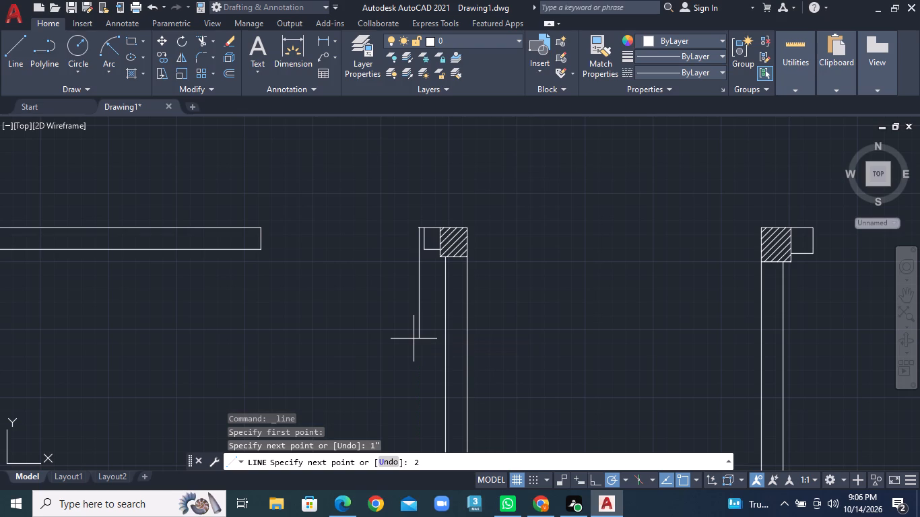
{"action": "key", "text": "apostrophe"}
{"action": "key", "text": "Return"}
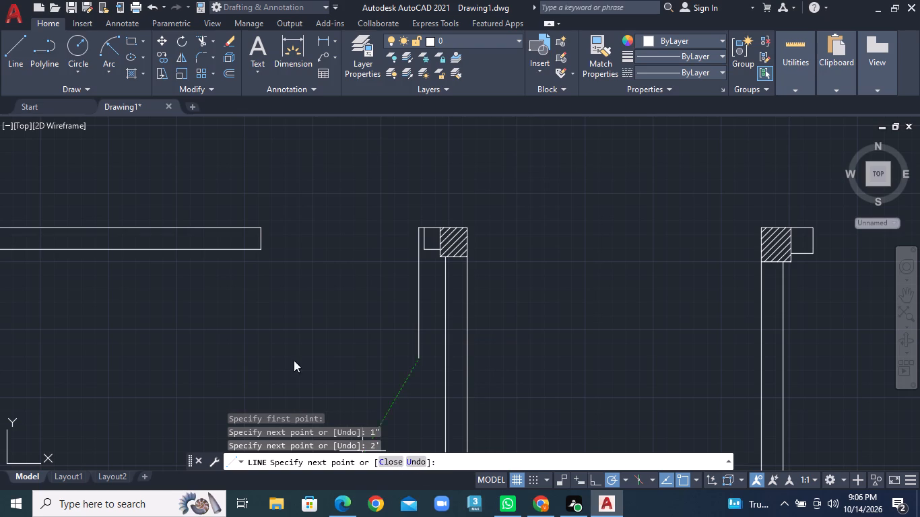
{"action": "type", "text": "1\""}
{"action": "key", "text": "Return"}
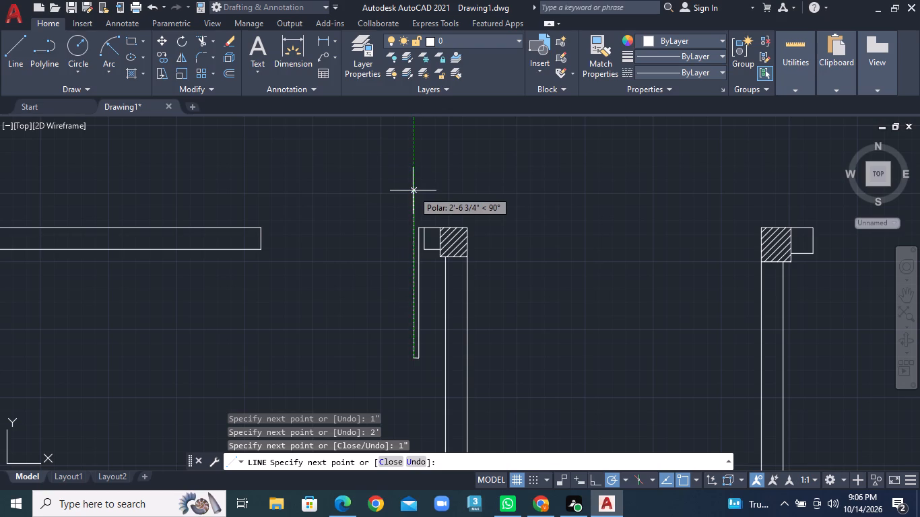
{"action": "type", "text": "2'"}
{"action": "key", "text": "Return"}
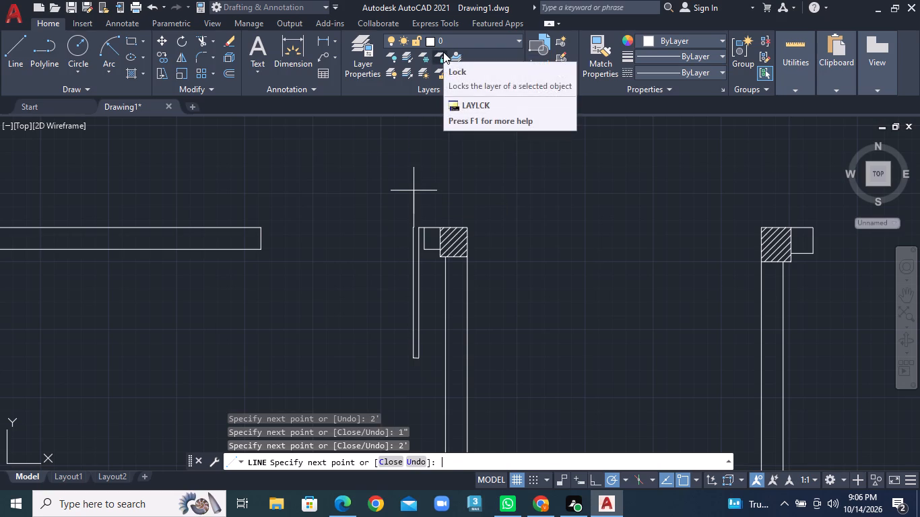
{"action": "scroll", "coordinate": [411, 254], "scroll_direction": "up", "scroll_amount": 2}
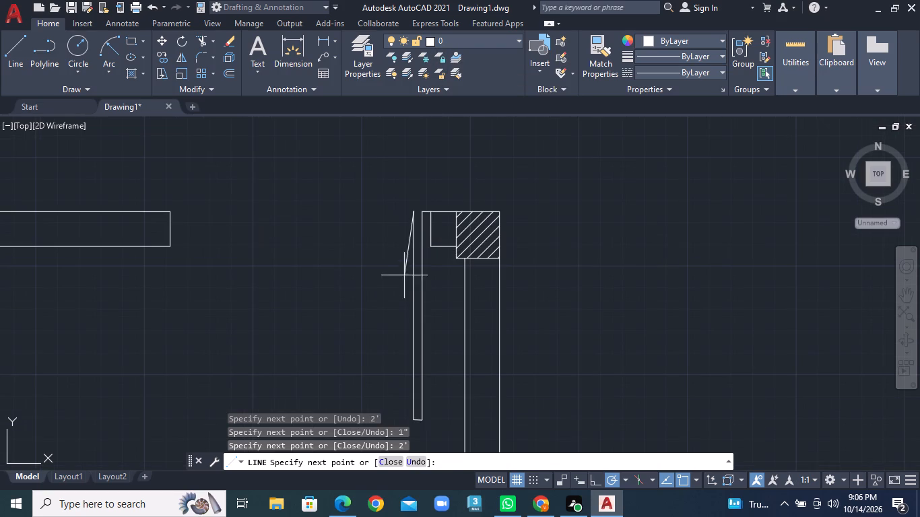
{"action": "left_click", "coordinate": [420, 226]}
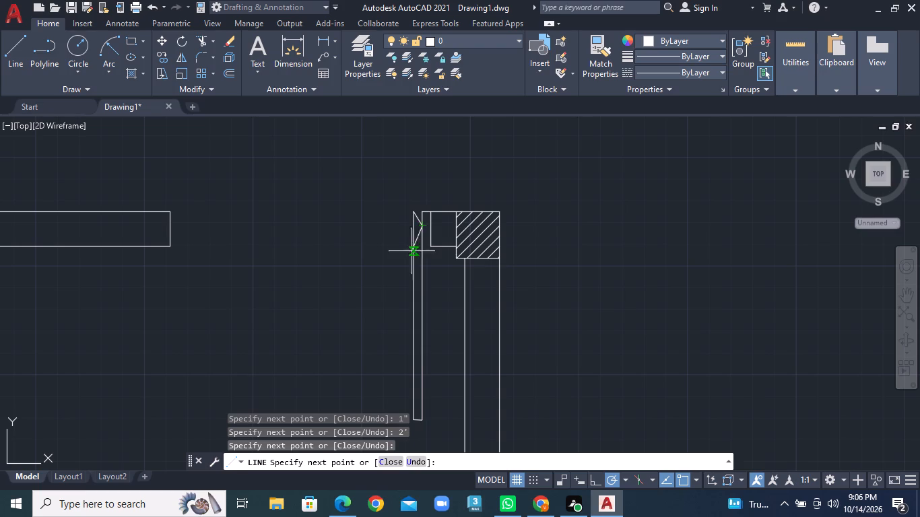
{"action": "key", "text": "ctrl+z"}
{"action": "scroll", "coordinate": [340, 255], "scroll_direction": "up", "scroll_amount": 2}
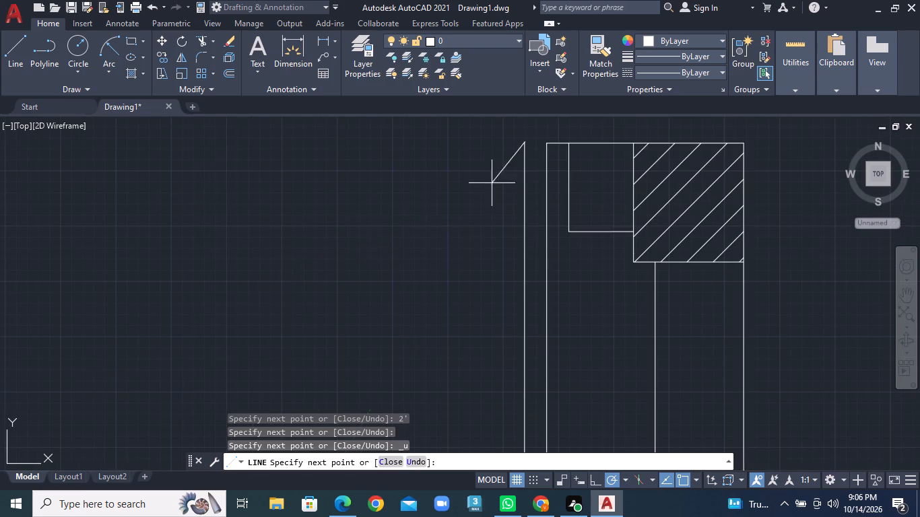
{"action": "double_click", "coordinate": [548, 145]}
{"action": "right_click", "coordinate": [548, 145]}
{"action": "left_click", "coordinate": [558, 151]}
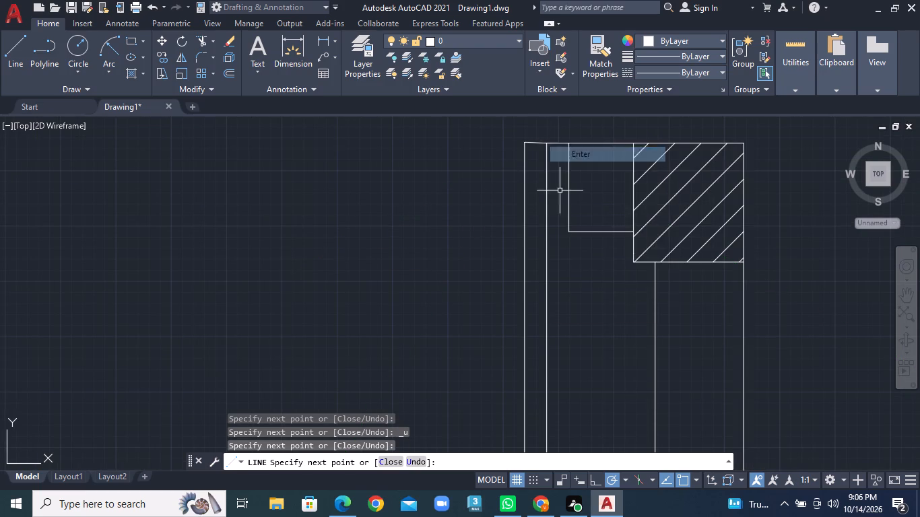
Draw the lower-left door's swing as a Start, End, Radius arc from the left partition's lower end corner to the leaf's bottom outer corner.
{"action": "scroll", "coordinate": [566, 197], "scroll_direction": "down", "scroll_amount": 3}
{"action": "scroll", "coordinate": [509, 328], "scroll_direction": "down", "scroll_amount": 1}
{"action": "middle_click_drag", "start_coordinate": [503, 322], "coordinate": [452, 304]}
{"action": "scroll", "coordinate": [411, 289], "scroll_direction": "up", "scroll_amount": 1}
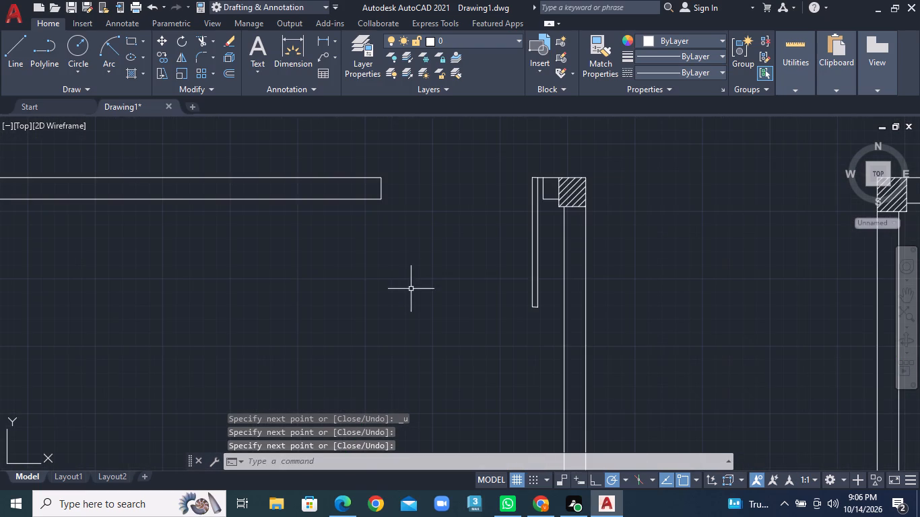
{"action": "left_click", "coordinate": [117, 70]}
{"action": "left_click", "coordinate": [143, 264]}
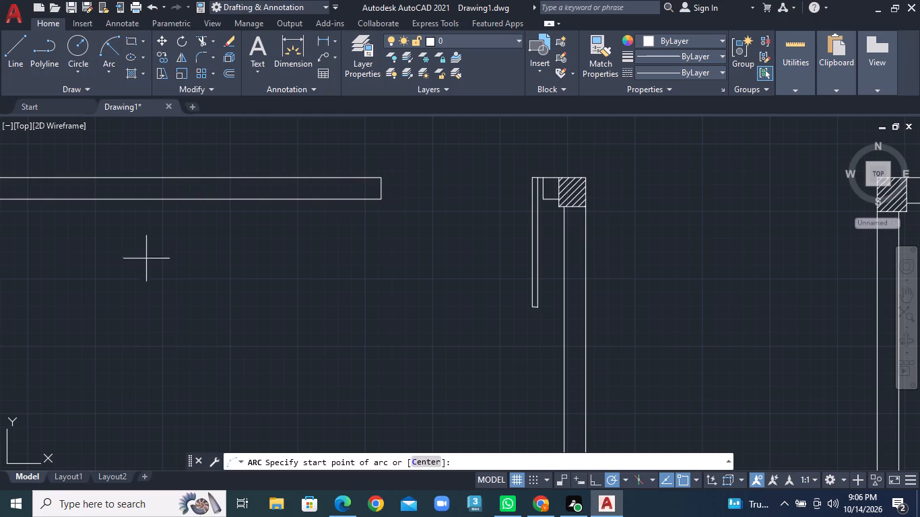
{"action": "left_click", "coordinate": [382, 201]}
{"action": "scroll", "coordinate": [490, 265], "scroll_direction": "up", "scroll_amount": 1}
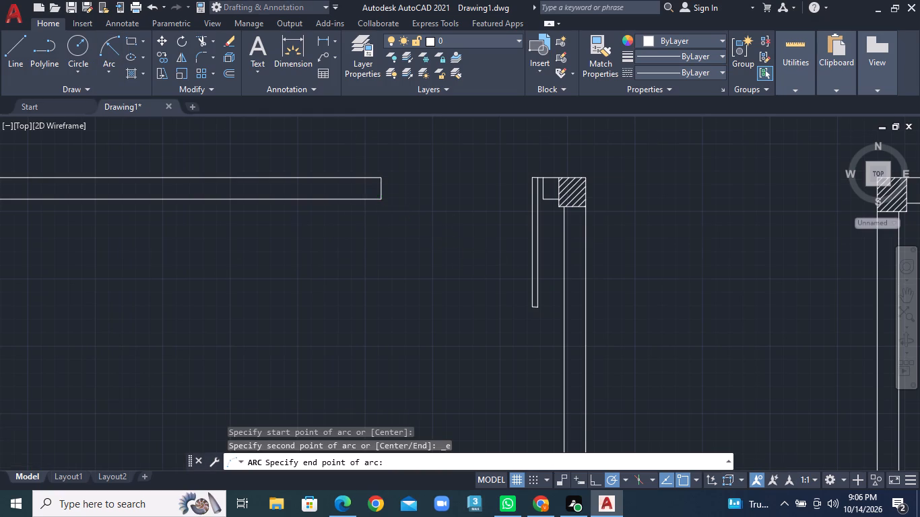
{"action": "scroll", "coordinate": [491, 267], "scroll_direction": "up", "scroll_amount": 1}
{"action": "left_click", "coordinate": [593, 368]}
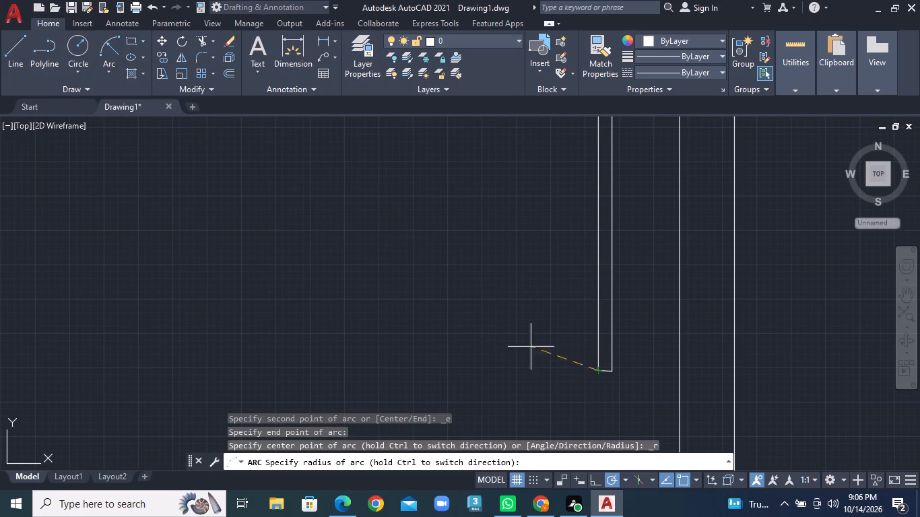
{"action": "scroll", "coordinate": [457, 246], "scroll_direction": "down", "scroll_amount": 3}
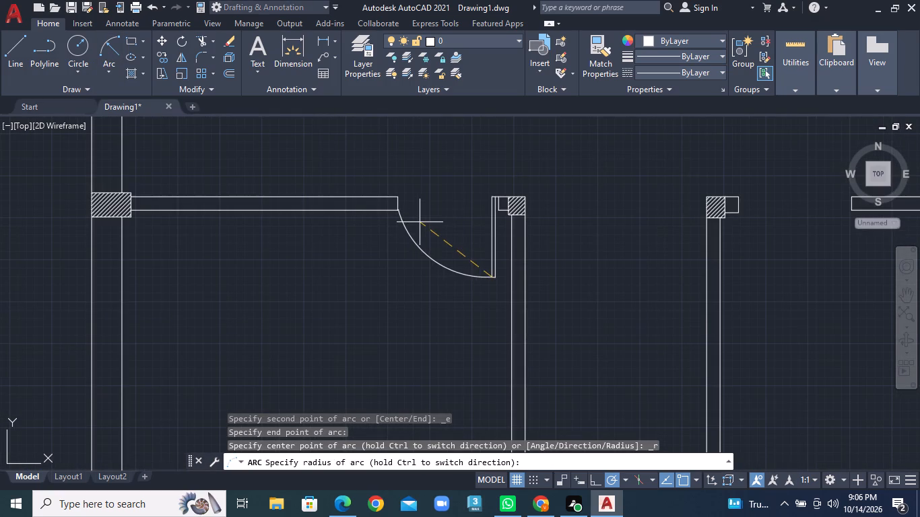
{"action": "left_click", "coordinate": [397, 242]}
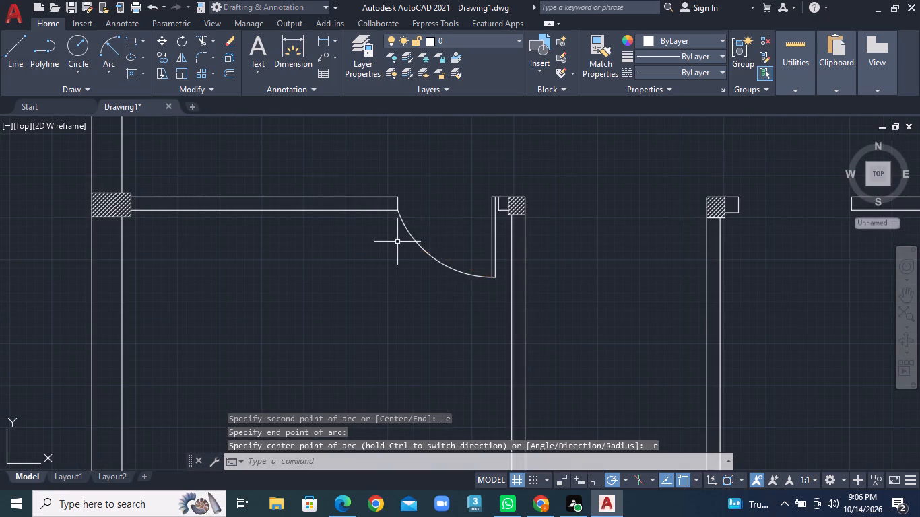
Draw a closed door leaf, 1" wide and 2' downward, 1" into the lower-right room's opening from the stub wall's upper corner.
{"action": "scroll", "coordinate": [497, 255], "scroll_direction": "down", "scroll_amount": 2}
{"action": "middle_click_drag", "start_coordinate": [508, 265], "coordinate": [348, 261]}
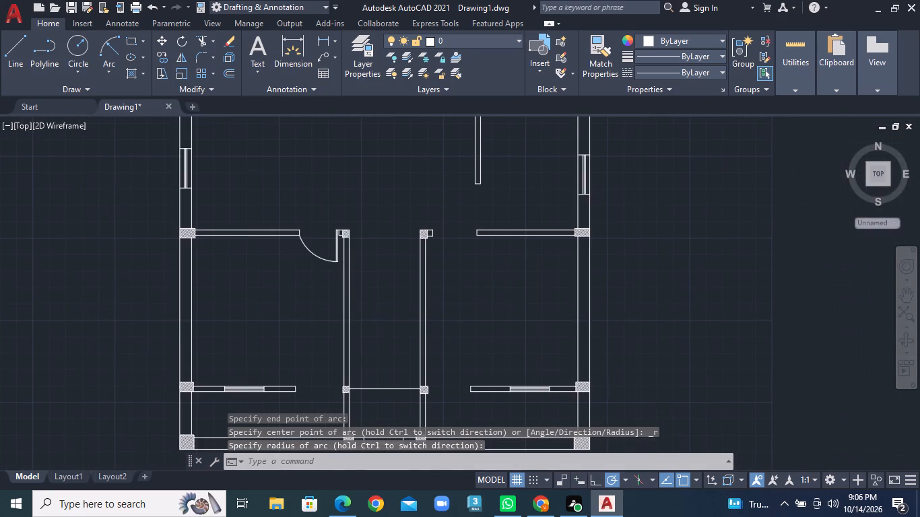
{"action": "scroll", "coordinate": [440, 246], "scroll_direction": "up", "scroll_amount": 1}
{"action": "middle_click_drag", "start_coordinate": [431, 243], "coordinate": [419, 241]}
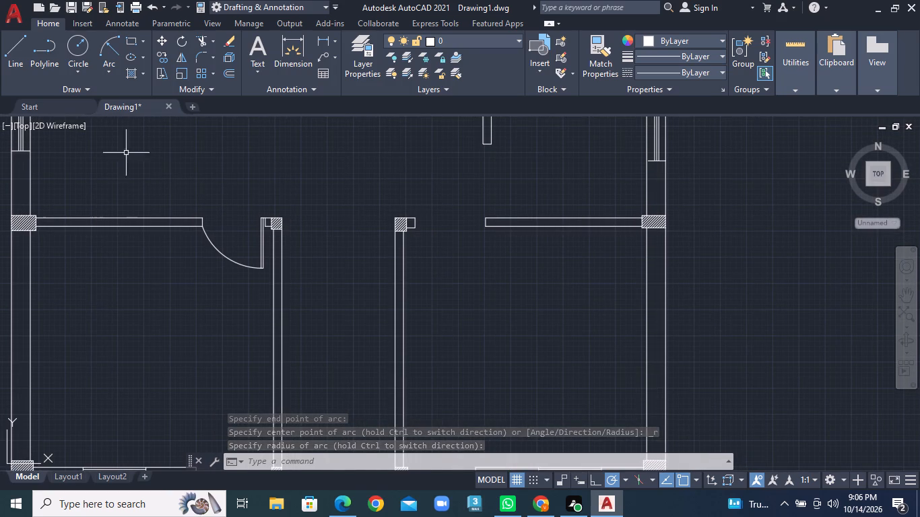
{"action": "left_click", "coordinate": [15, 65]}
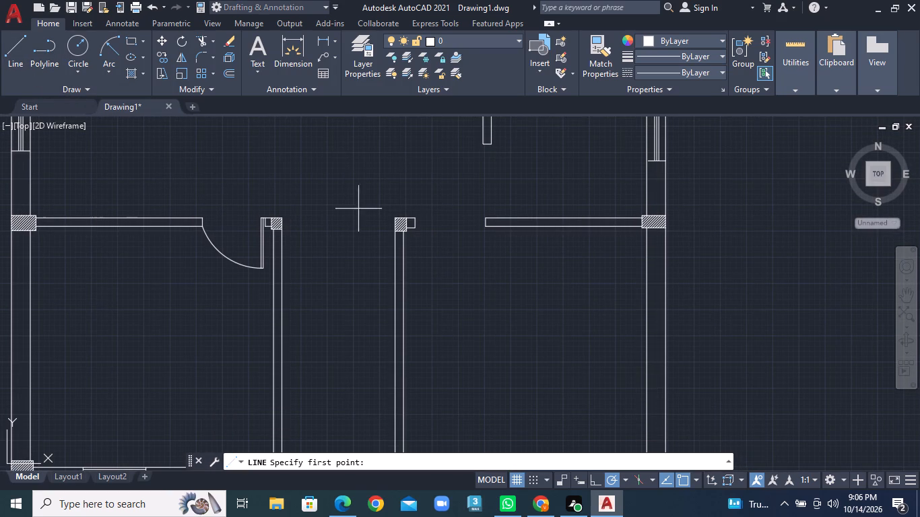
{"action": "double_click", "coordinate": [417, 216]}
{"action": "type", "text": "1\""}
{"action": "key", "text": "Return"}
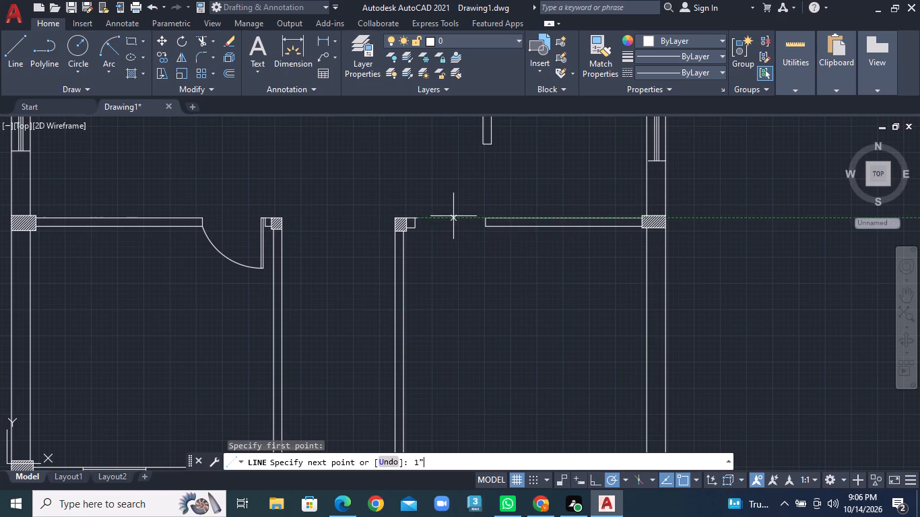
{"action": "type", "text": "2'"}
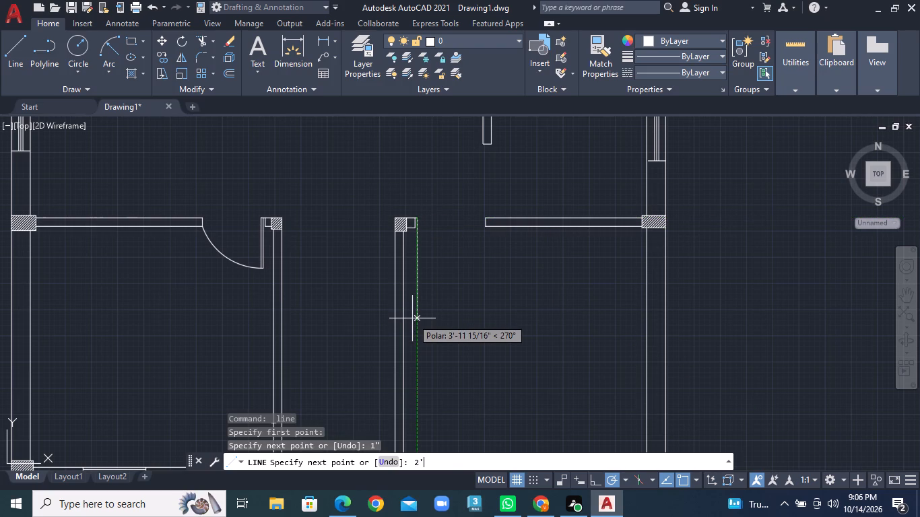
{"action": "key", "text": "Return"}
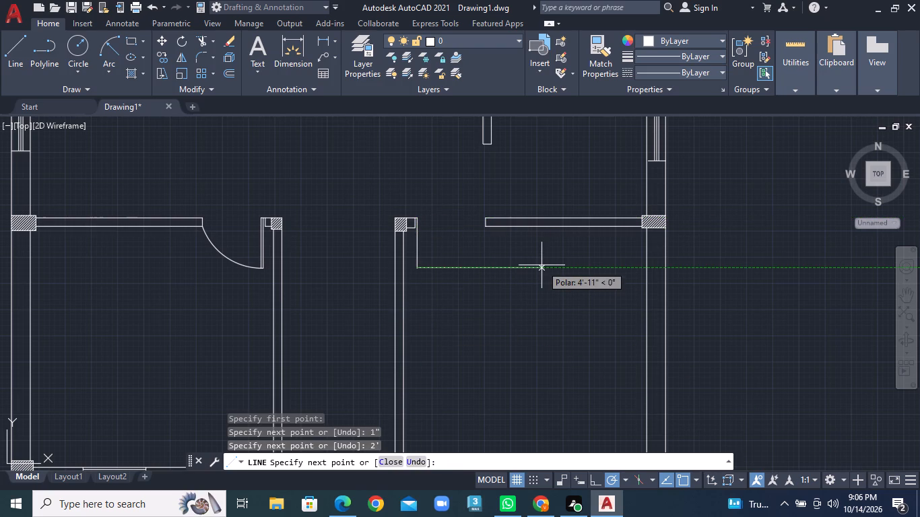
{"action": "type", "text": "1\""}
{"action": "key", "text": "Return"}
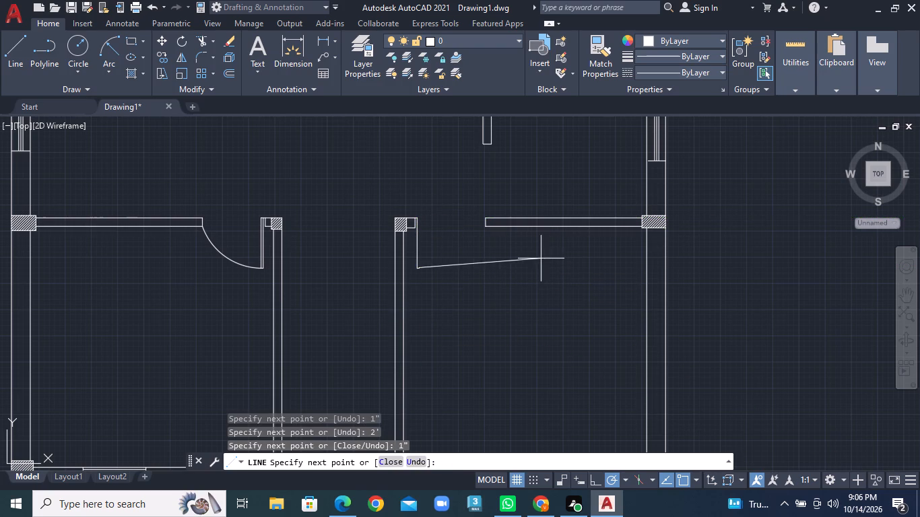
{"action": "scroll", "coordinate": [442, 208], "scroll_direction": "up", "scroll_amount": 2}
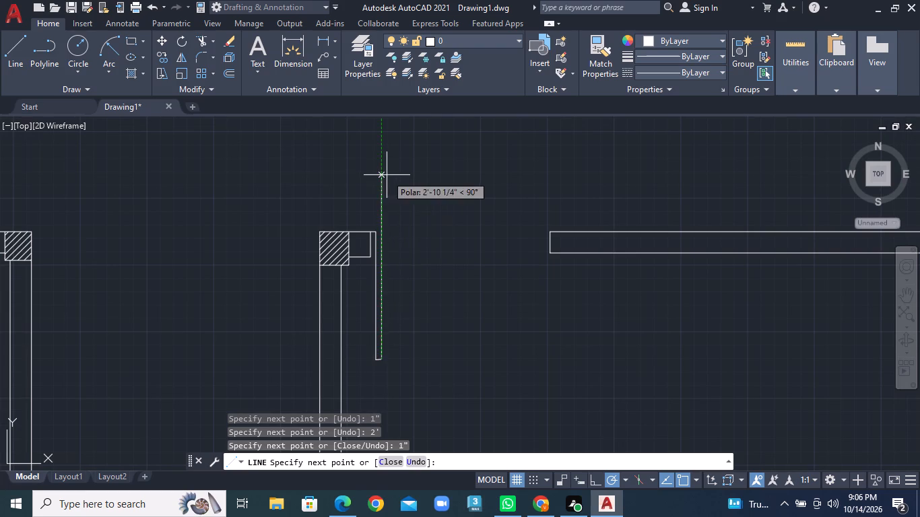
{"action": "type", "text": "2'"}
{"action": "key", "text": "Return"}
{"action": "scroll", "coordinate": [429, 34], "scroll_direction": "up", "scroll_amount": 3}
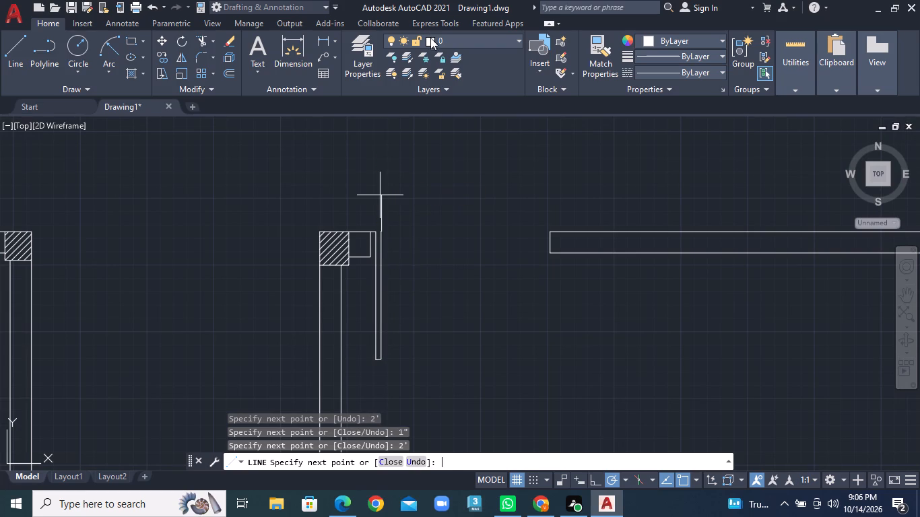
{"action": "scroll", "coordinate": [399, 204], "scroll_direction": "up", "scroll_amount": 1}
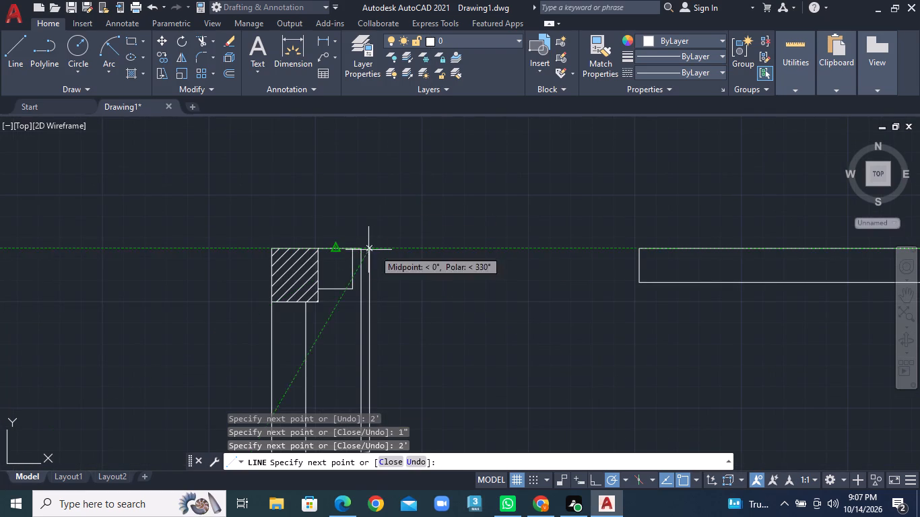
{"action": "left_click", "coordinate": [360, 250]}
{"action": "scroll", "coordinate": [360, 250], "scroll_direction": "up", "scroll_amount": 1}
{"action": "right_click", "coordinate": [360, 250]}
{"action": "left_click", "coordinate": [383, 250]}
{"action": "left_click", "coordinate": [387, 256]}
{"action": "scroll", "coordinate": [445, 255], "scroll_direction": "down", "scroll_amount": 3}
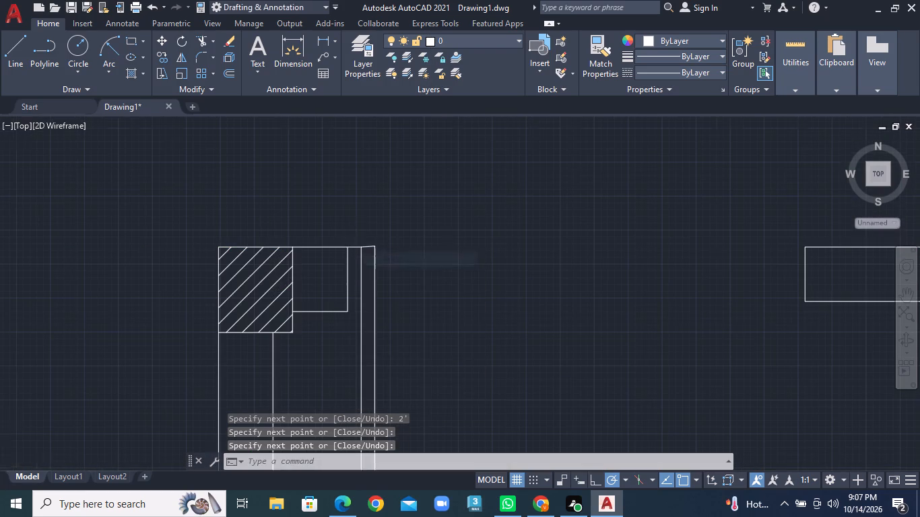
Delete the slanted closing line at the top of the lower-right door leaf.
{"action": "middle_click_drag", "start_coordinate": [451, 258], "coordinate": [387, 211]}
{"action": "scroll", "coordinate": [387, 213], "scroll_direction": "up", "scroll_amount": 4}
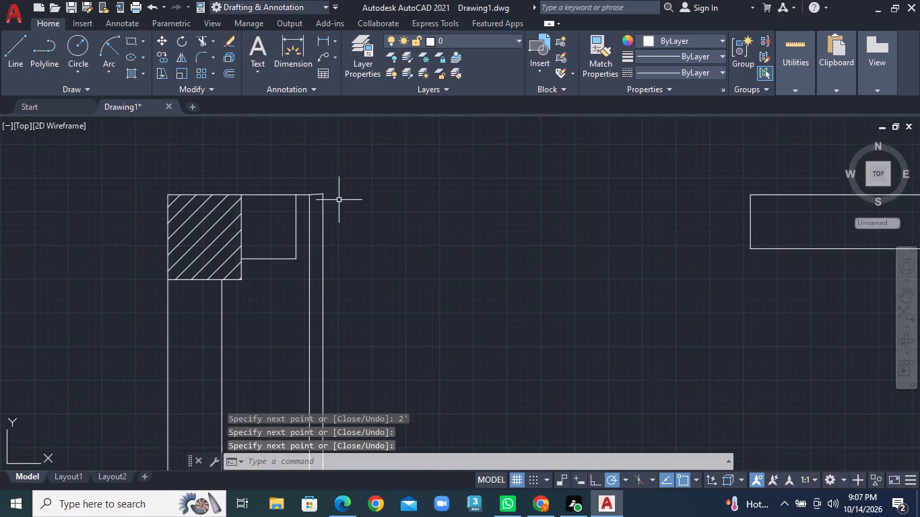
{"action": "scroll", "coordinate": [338, 200], "scroll_direction": "up", "scroll_amount": 1}
{"action": "left_click", "coordinate": [286, 185]}
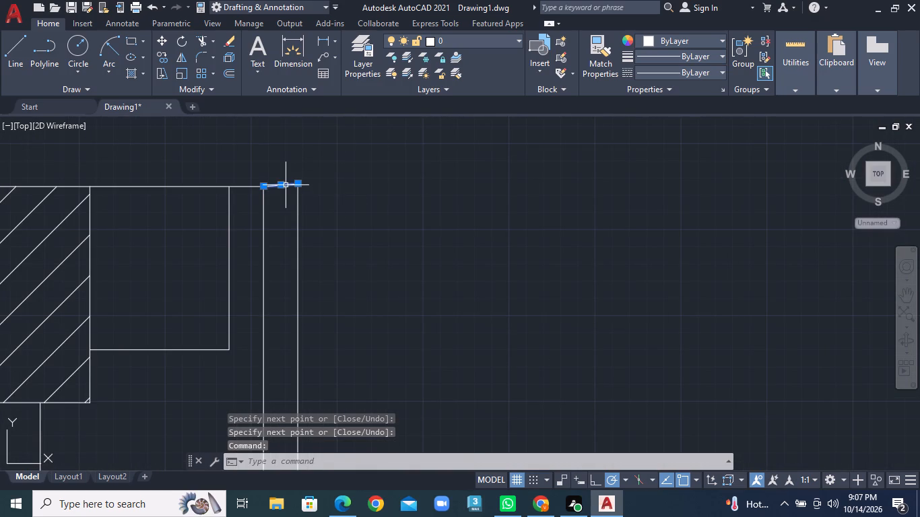
{"action": "key", "text": "Delete"}
Draw a horizontal line closing the lower-right leaf's top, from its inner edge's upper end to its outer edge.
{"action": "left_click", "coordinate": [13, 49]}
{"action": "scroll", "coordinate": [341, 158], "scroll_direction": "up", "scroll_amount": 2}
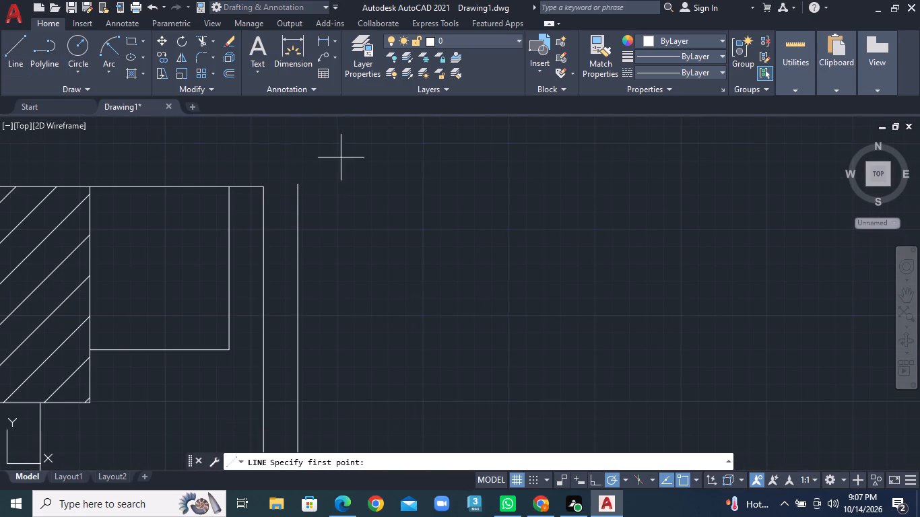
{"action": "scroll", "coordinate": [341, 158], "scroll_direction": "up", "scroll_amount": 1}
{"action": "left_click", "coordinate": [20, 271]}
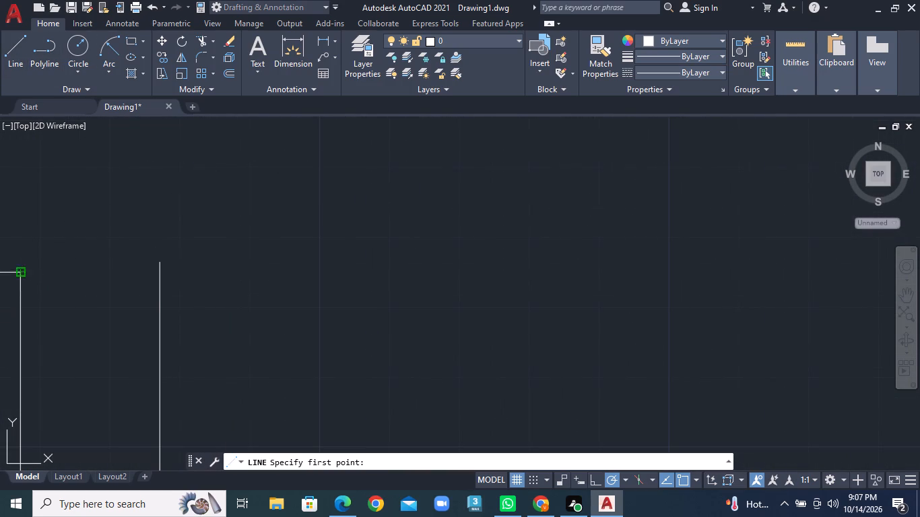
{"action": "left_click", "coordinate": [161, 276]}
{"action": "right_click", "coordinate": [161, 276]}
{"action": "left_click", "coordinate": [184, 281]}
{"action": "scroll", "coordinate": [253, 293], "scroll_direction": "down", "scroll_amount": 1}
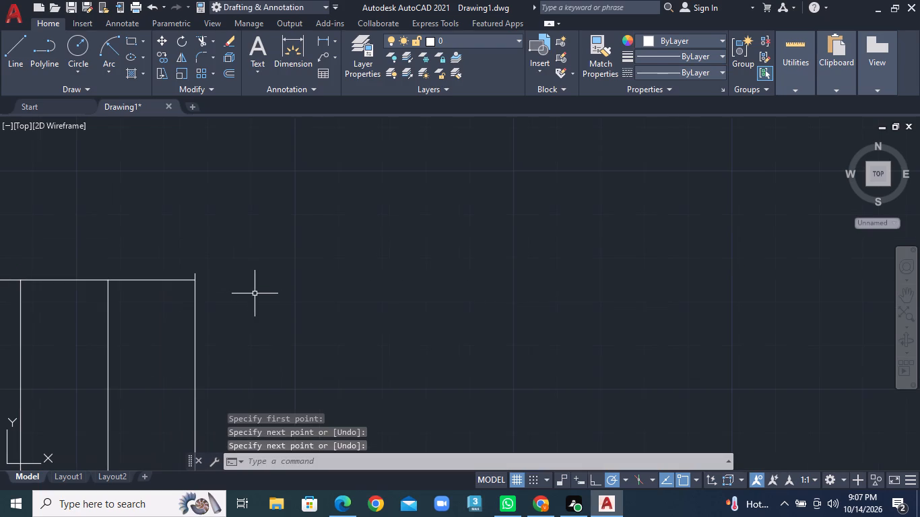
Trim the outer edge of the lower-right door leaf where it projects above the new top line.
{"action": "left_click", "coordinate": [214, 39]}
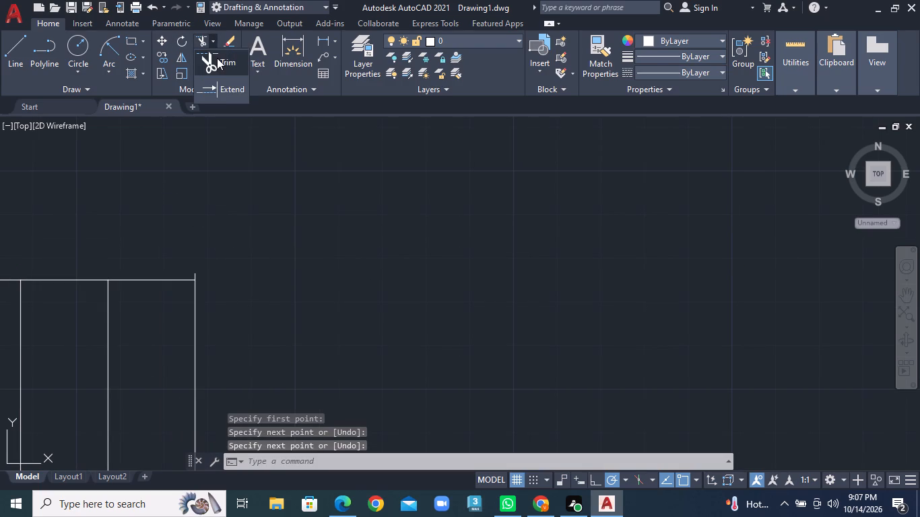
{"action": "left_click", "coordinate": [230, 70]}
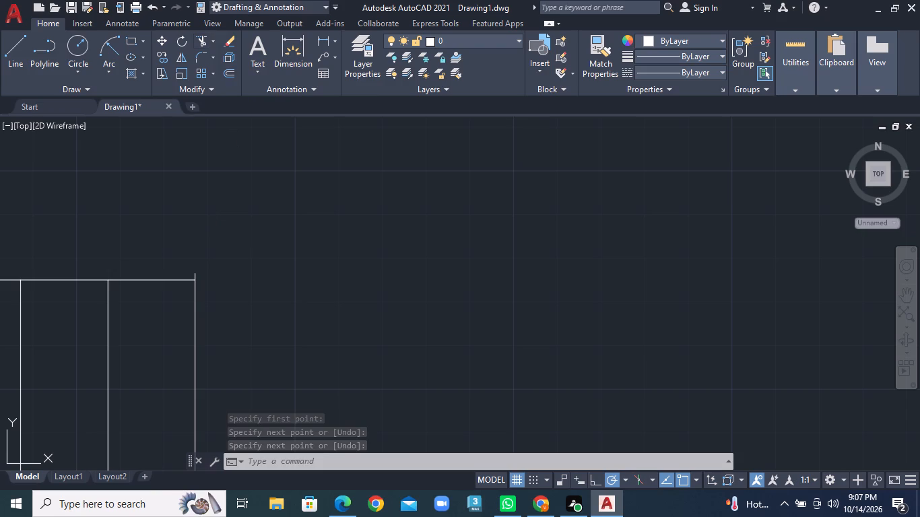
{"action": "left_click", "coordinate": [195, 277]}
{"action": "scroll", "coordinate": [257, 285], "scroll_direction": "down", "scroll_amount": 3}
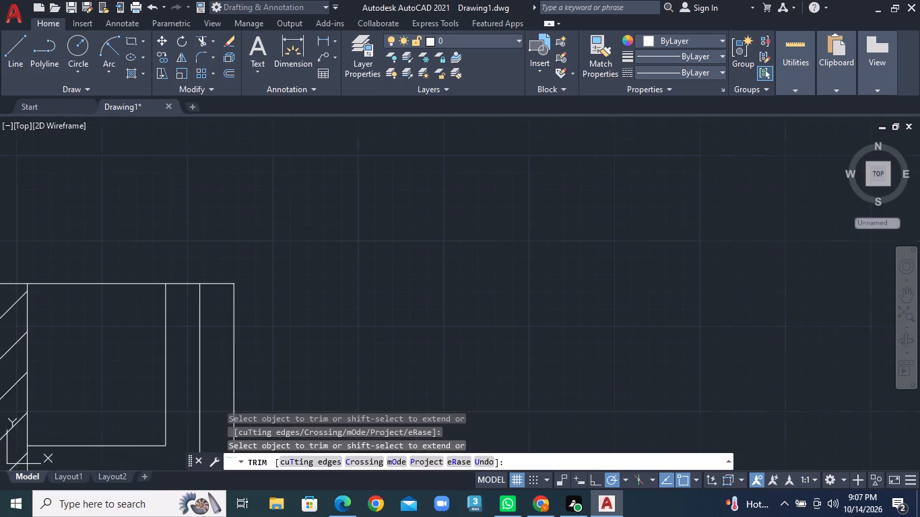
{"action": "middle_click_drag", "start_coordinate": [304, 304], "coordinate": [296, 210]}
{"action": "scroll", "coordinate": [305, 221], "scroll_direction": "down", "scroll_amount": 3}
{"action": "middle_click_drag", "start_coordinate": [310, 260], "coordinate": [238, 193]}
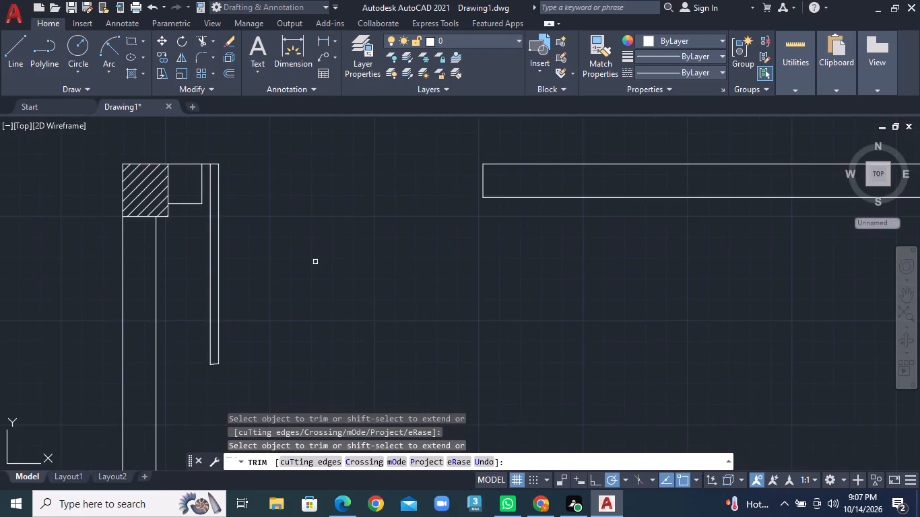
Draw the lower-right door's swing as a Start, End, Radius arc from the leaf's bottom outer corner to the right partition's lower end corner.
{"action": "scroll", "coordinate": [247, 199], "scroll_direction": "down", "scroll_amount": 2}
{"action": "left_click", "coordinate": [109, 66]}
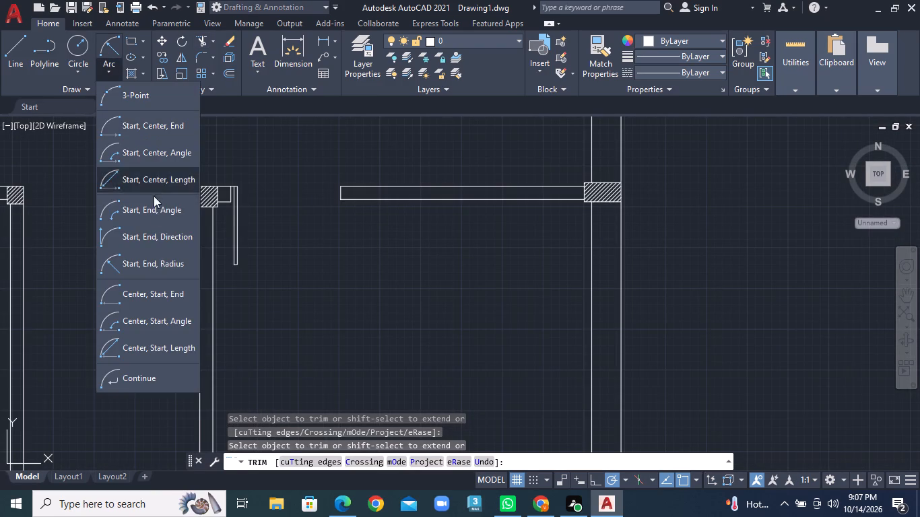
{"action": "left_click", "coordinate": [154, 261]}
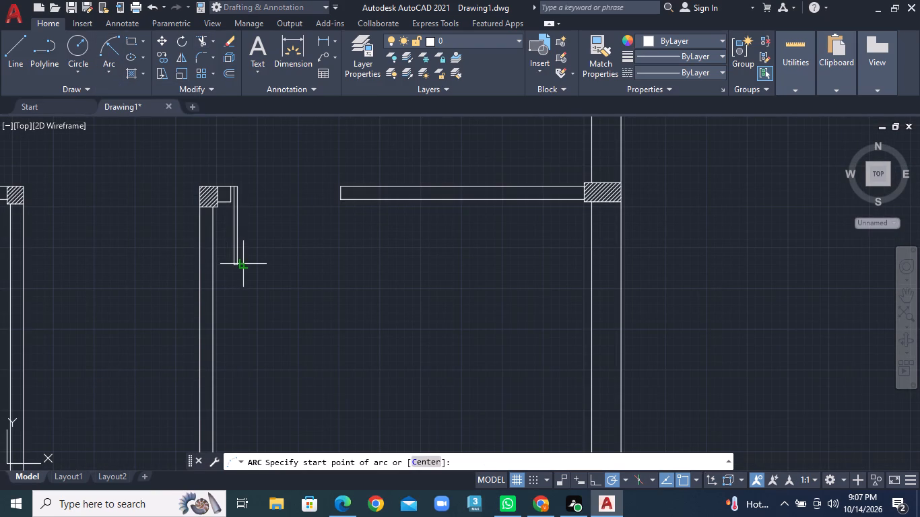
{"action": "scroll", "coordinate": [234, 265], "scroll_direction": "up", "scroll_amount": 1}
{"action": "left_click", "coordinate": [243, 265]}
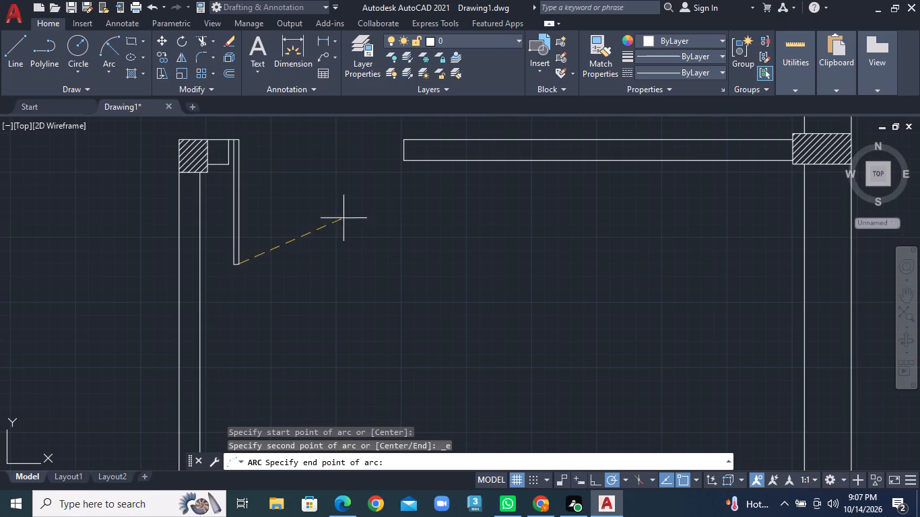
{"action": "left_click", "coordinate": [405, 162]}
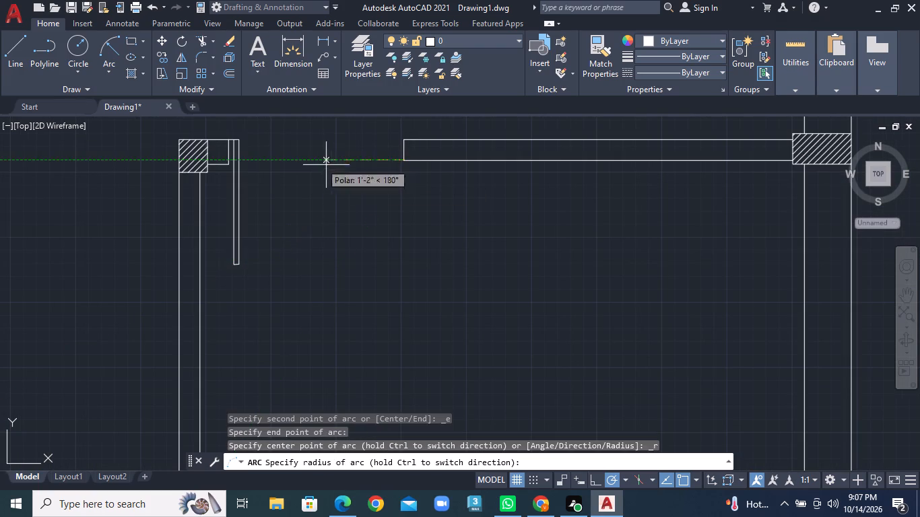
{"action": "left_click", "coordinate": [263, 239]}
Draw the bottom-right room's door leaf as a line outline: 1" off the small column's top corner, 2' down, 1" across, 2' up, then close its top.
{"action": "scroll", "coordinate": [343, 242], "scroll_direction": "down", "scroll_amount": 1}
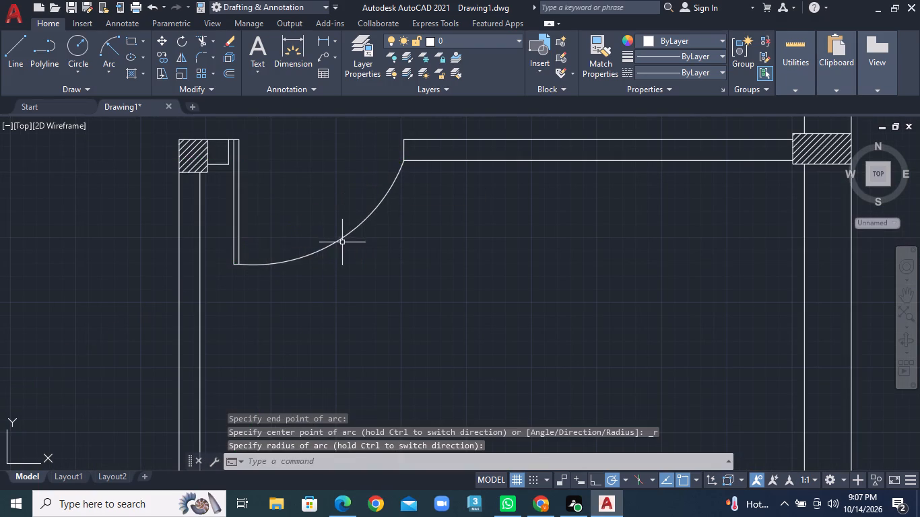
{"action": "scroll", "coordinate": [345, 244], "scroll_direction": "down", "scroll_amount": 2}
{"action": "middle_click_drag", "start_coordinate": [384, 298], "coordinate": [407, 186]}
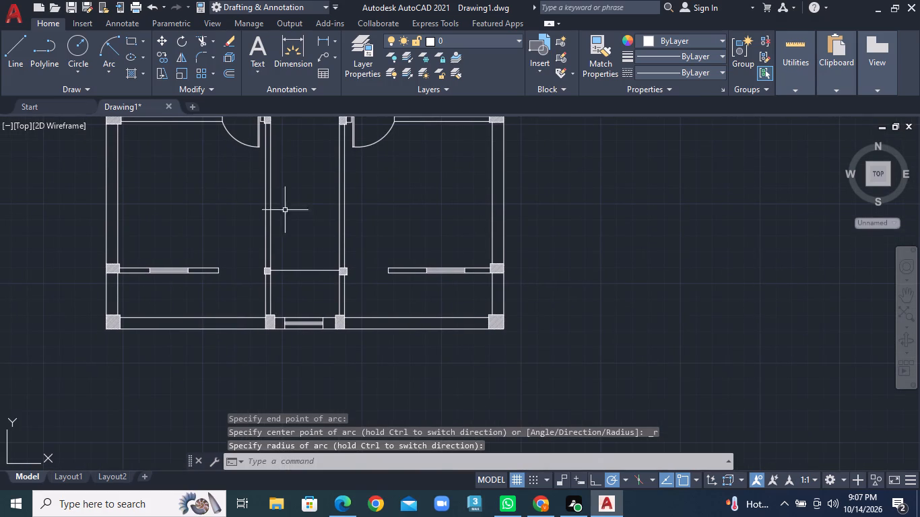
{"action": "left_click", "coordinate": [115, 71]}
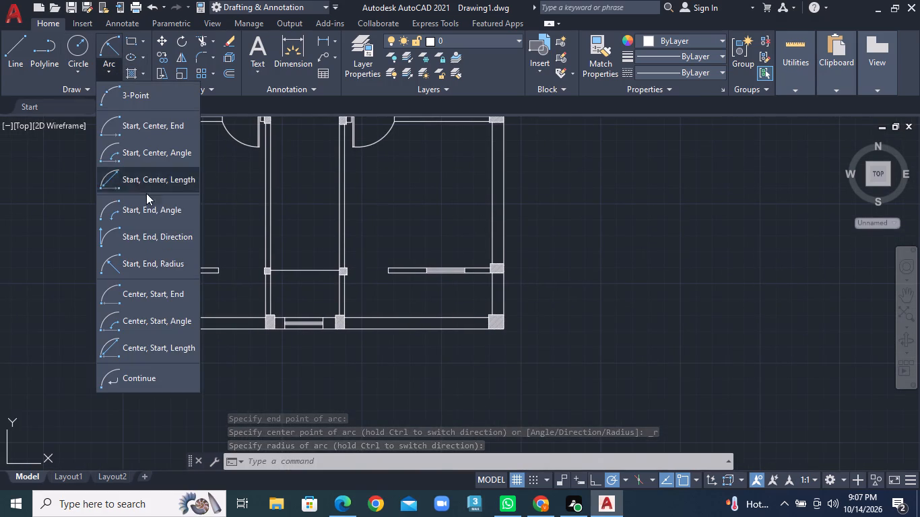
{"action": "left_click", "coordinate": [9, 46]}
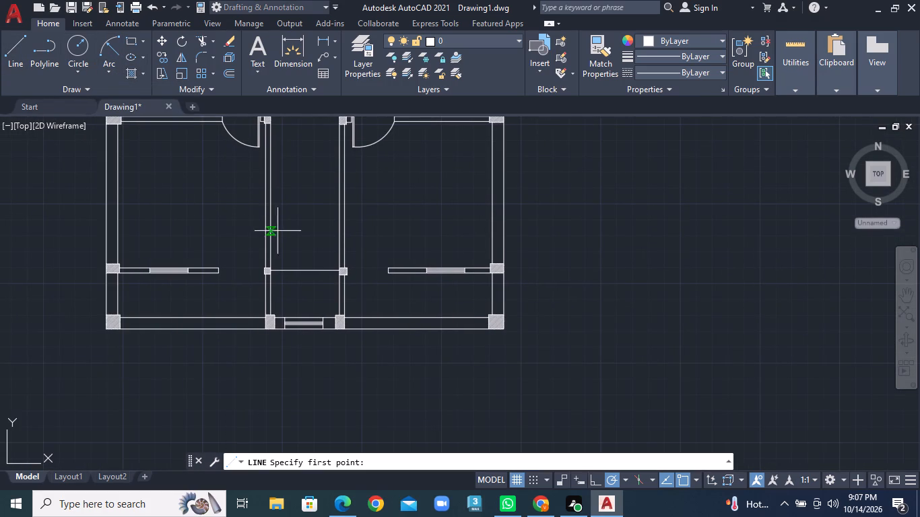
{"action": "scroll", "coordinate": [368, 267], "scroll_direction": "up", "scroll_amount": 2}
{"action": "middle_click_drag", "start_coordinate": [367, 271], "coordinate": [373, 244]}
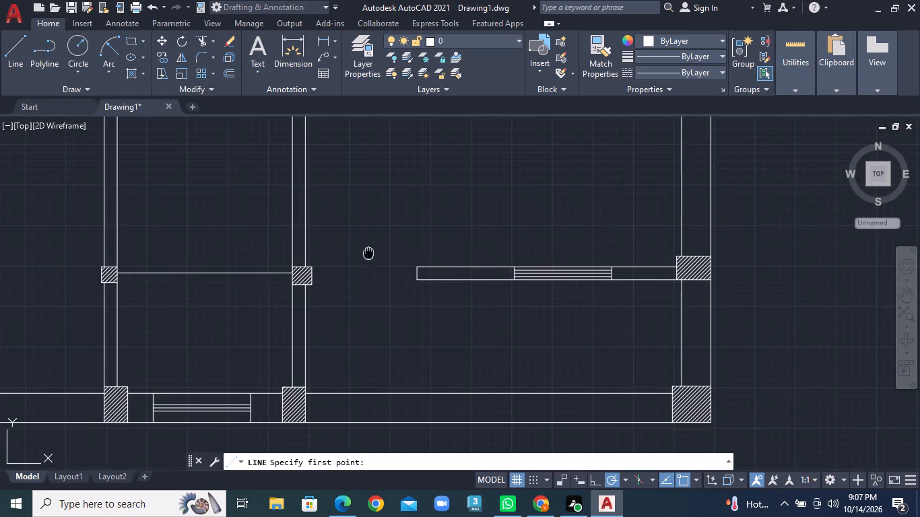
{"action": "middle_click_drag", "start_coordinate": [373, 244], "coordinate": [376, 240]}
{"action": "left_click", "coordinate": [322, 239]}
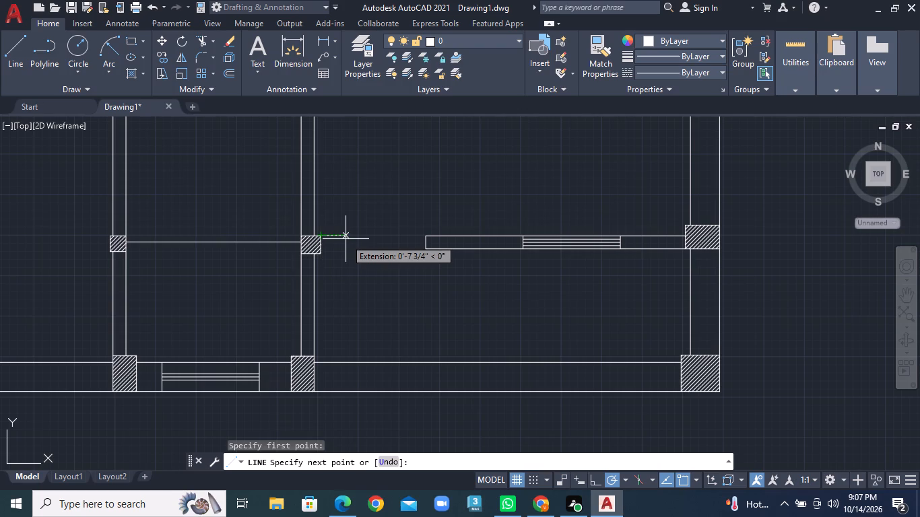
{"action": "type", "text": "1\""}
{"action": "key", "text": "Return"}
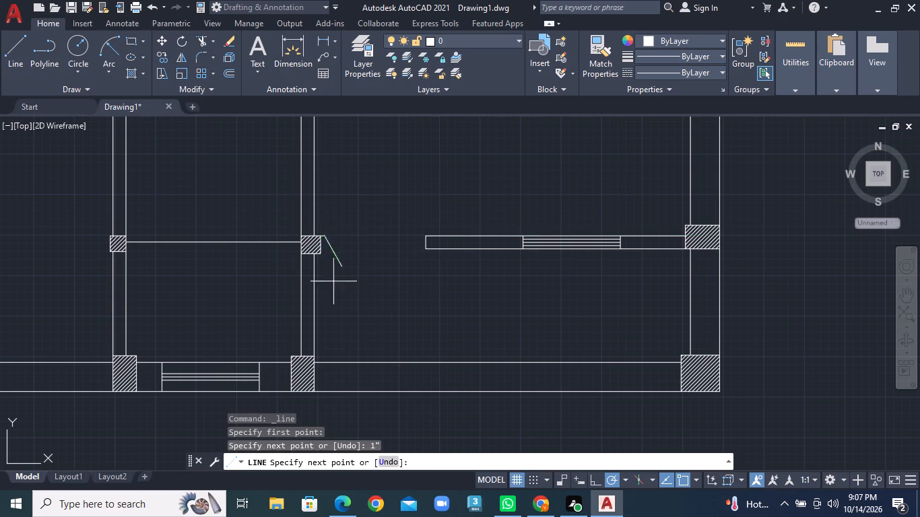
{"action": "type", "text": "2'"}
{"action": "key", "text": "Return"}
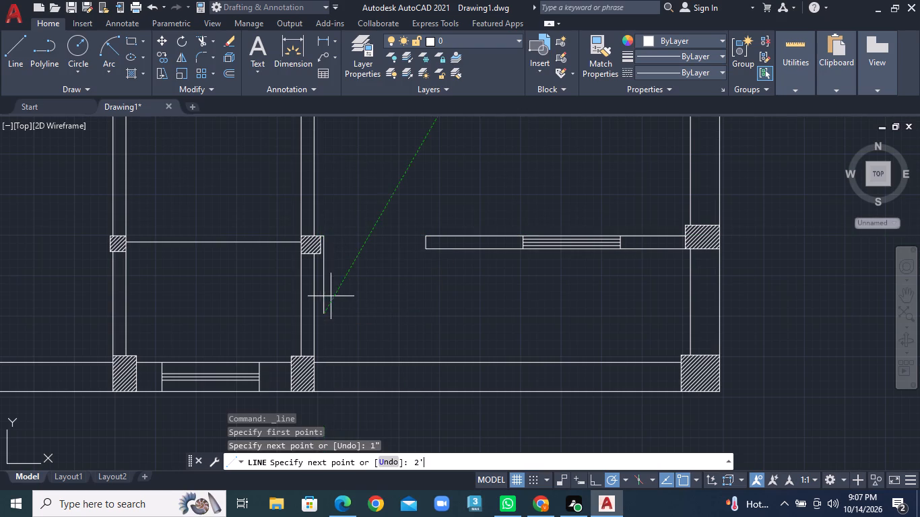
{"action": "type", "text": "1\""}
{"action": "key", "text": "Return"}
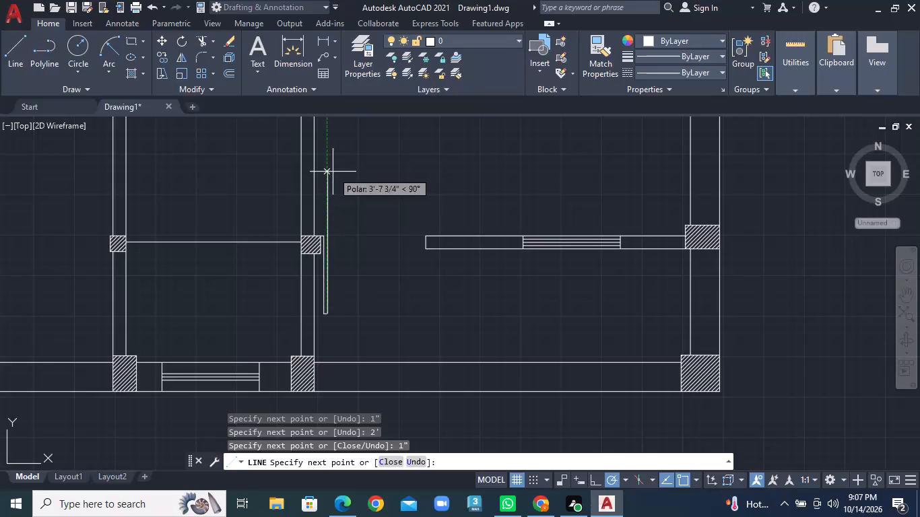
{"action": "key", "text": "2"}
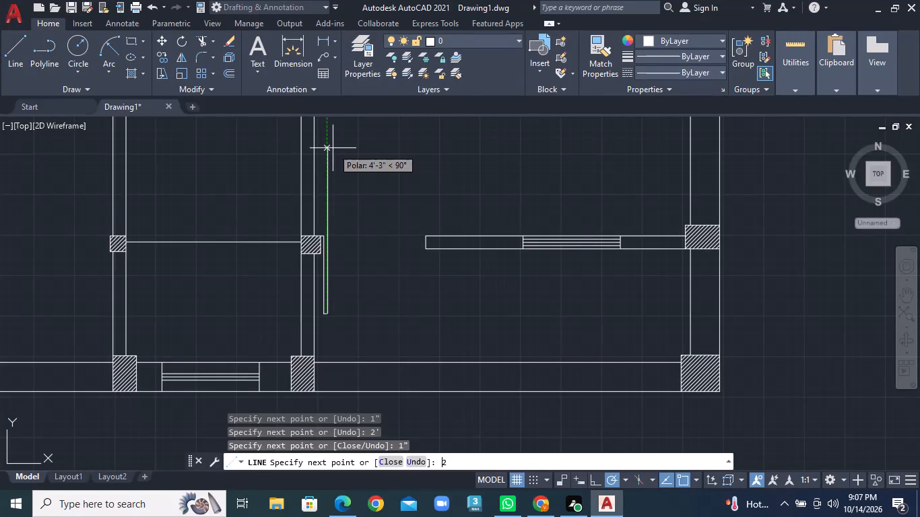
{"action": "key", "text": "apostrophe"}
{"action": "key", "text": "Return"}
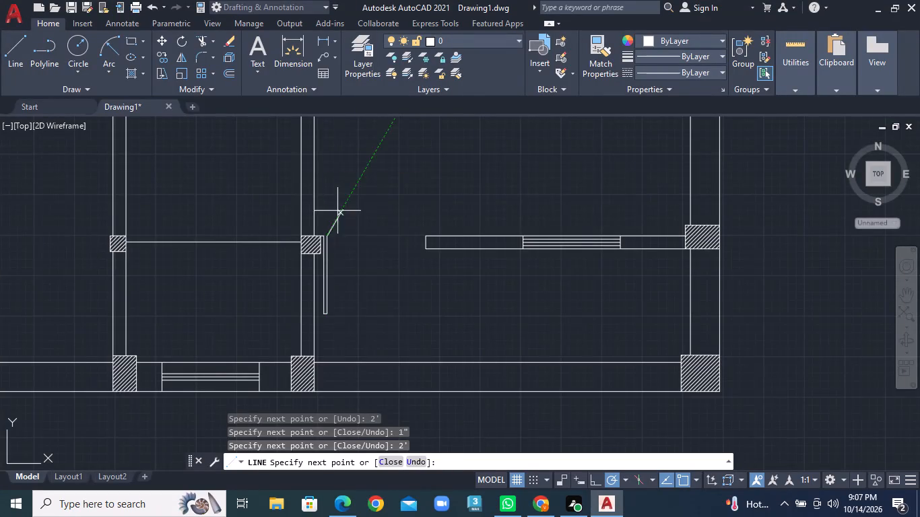
{"action": "scroll", "coordinate": [319, 243], "scroll_direction": "up", "scroll_amount": 4}
{"action": "left_click", "coordinate": [328, 221]}
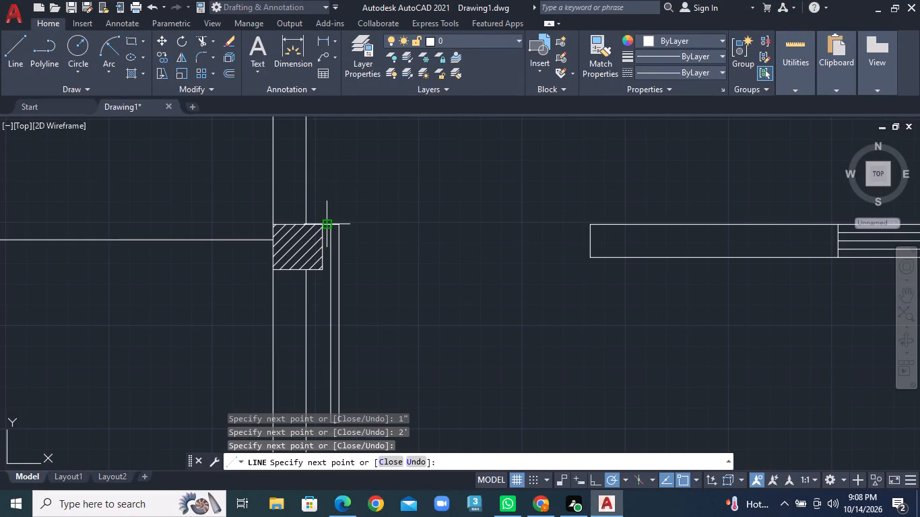
{"action": "right_click", "coordinate": [328, 221]}
{"action": "left_click", "coordinate": [358, 225]}
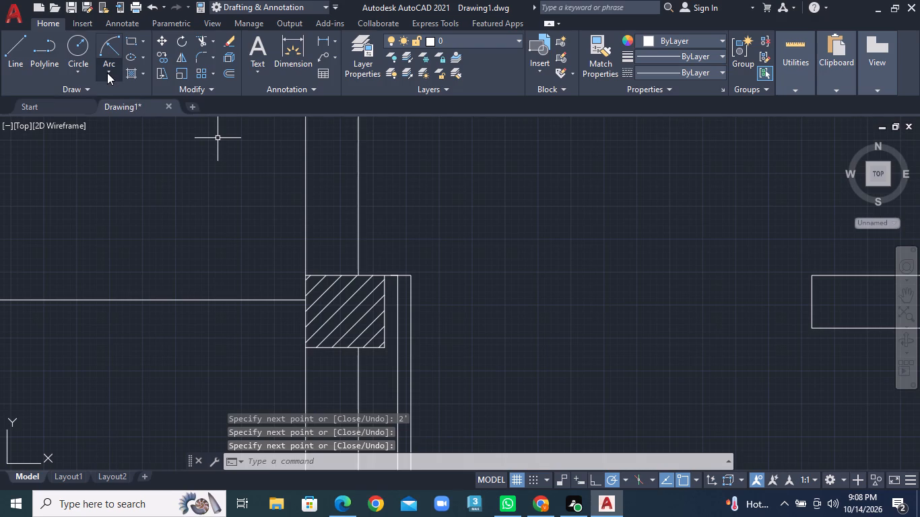
Draw the bottom-right door's swing as a Start, End, Radius arc from the leaf's bottom outer corner to the windowed partition's lower end corner.
{"action": "left_click", "coordinate": [107, 73]}
{"action": "left_click", "coordinate": [148, 253]}
{"action": "scroll", "coordinate": [576, 339], "scroll_direction": "down", "scroll_amount": 2}
{"action": "middle_click_drag", "start_coordinate": [553, 327], "coordinate": [438, 251]}
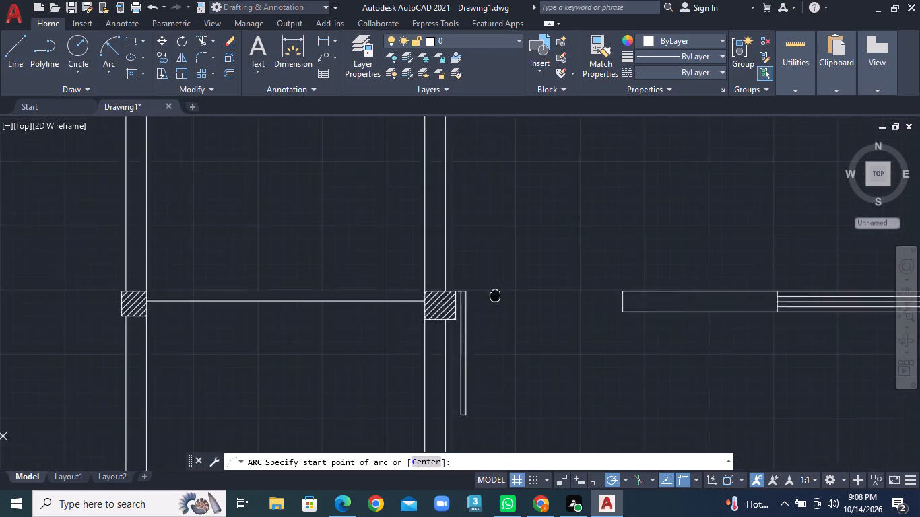
{"action": "middle_click_drag", "start_coordinate": [438, 251], "coordinate": [394, 234]}
{"action": "left_click", "coordinate": [353, 341]}
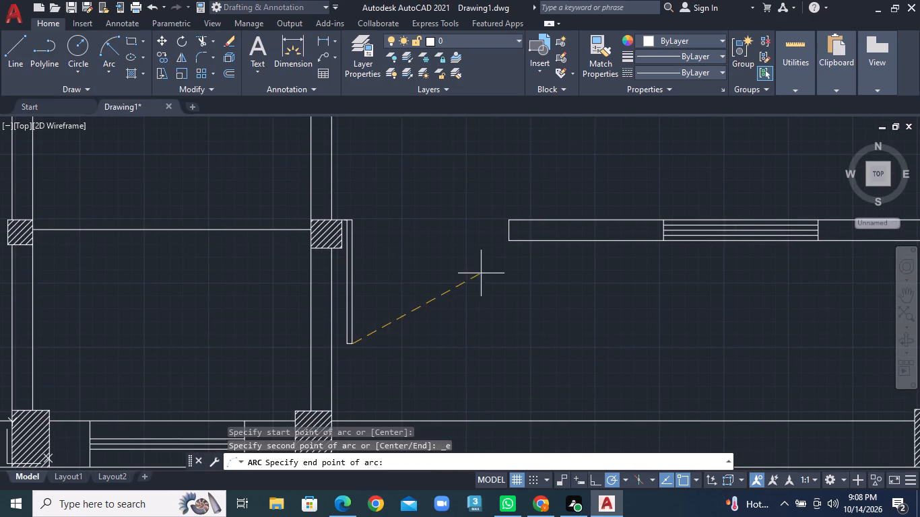
{"action": "left_click", "coordinate": [510, 242]}
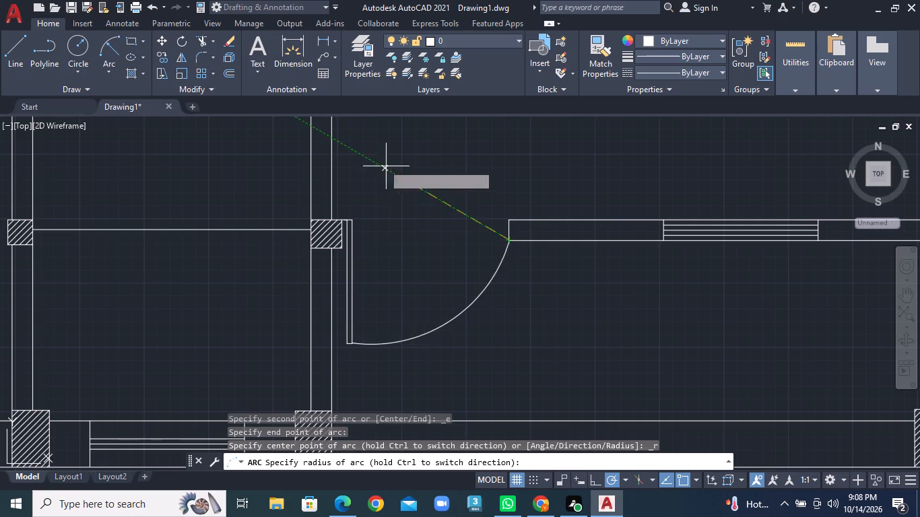
{"action": "left_click", "coordinate": [363, 173]}
Start the bottom-left room's door leaf outline from the small left column's top outer corner: 1" outward, 2' down, 1" across.
{"action": "scroll", "coordinate": [298, 241], "scroll_direction": "down", "scroll_amount": 2}
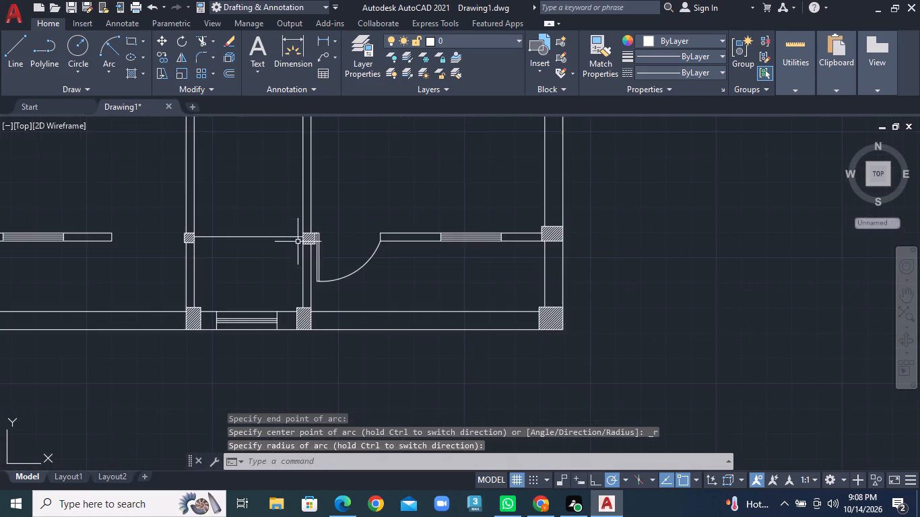
{"action": "middle_click_drag", "start_coordinate": [294, 251], "coordinate": [467, 240]}
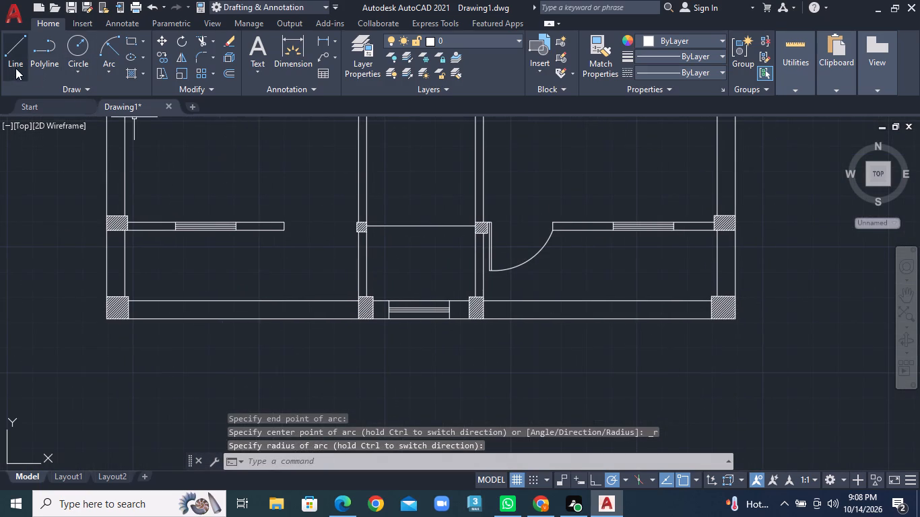
{"action": "left_click", "coordinate": [15, 68]}
{"action": "scroll", "coordinate": [308, 222], "scroll_direction": "up", "scroll_amount": 2}
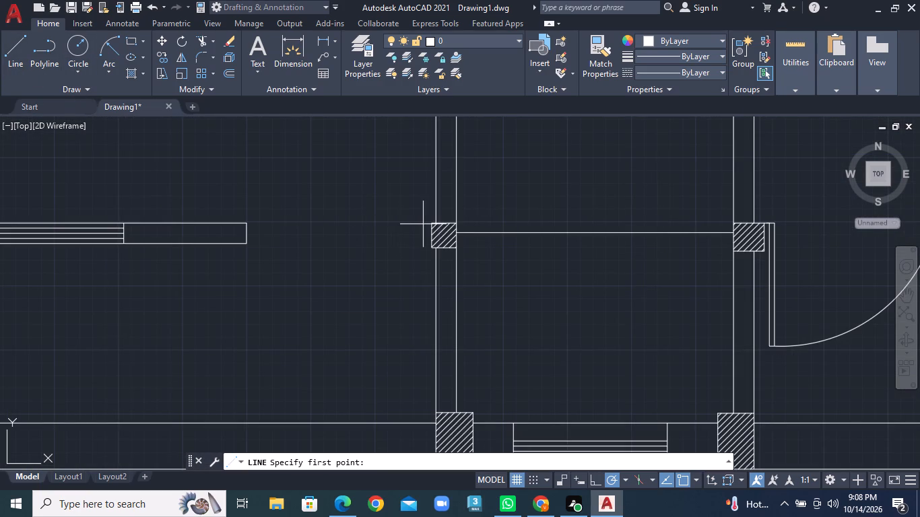
{"action": "left_click", "coordinate": [430, 224]}
{"action": "type", "text": "1\""}
{"action": "key", "text": "Return"}
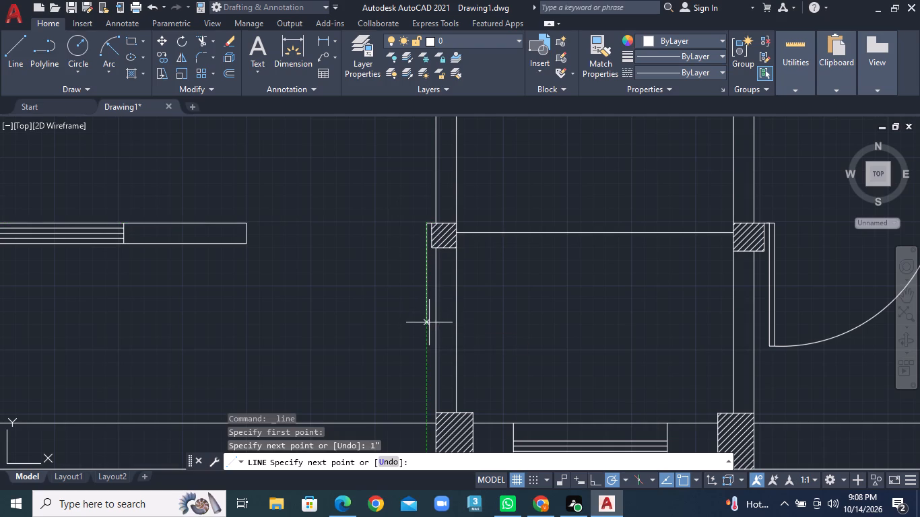
{"action": "type", "text": "2'"}
{"action": "key", "text": "Return"}
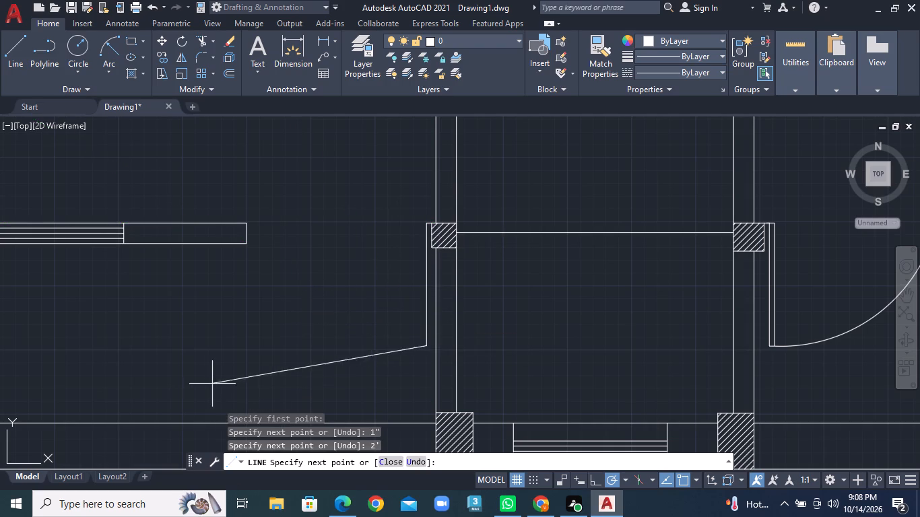
{"action": "type", "text": "1\""}
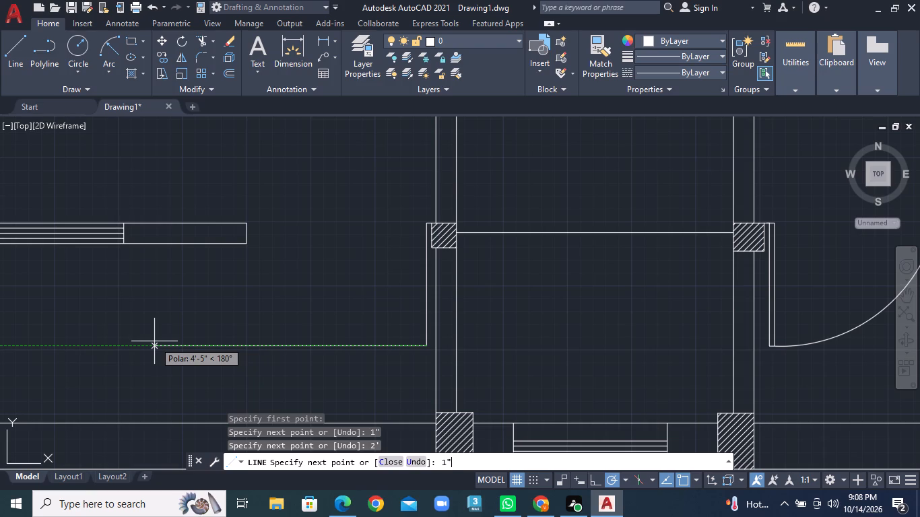
{"action": "key", "text": "Return"}
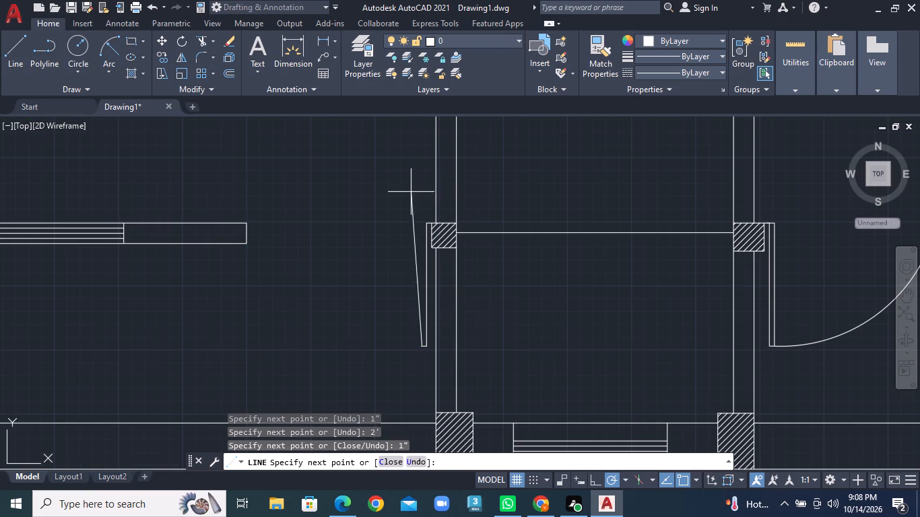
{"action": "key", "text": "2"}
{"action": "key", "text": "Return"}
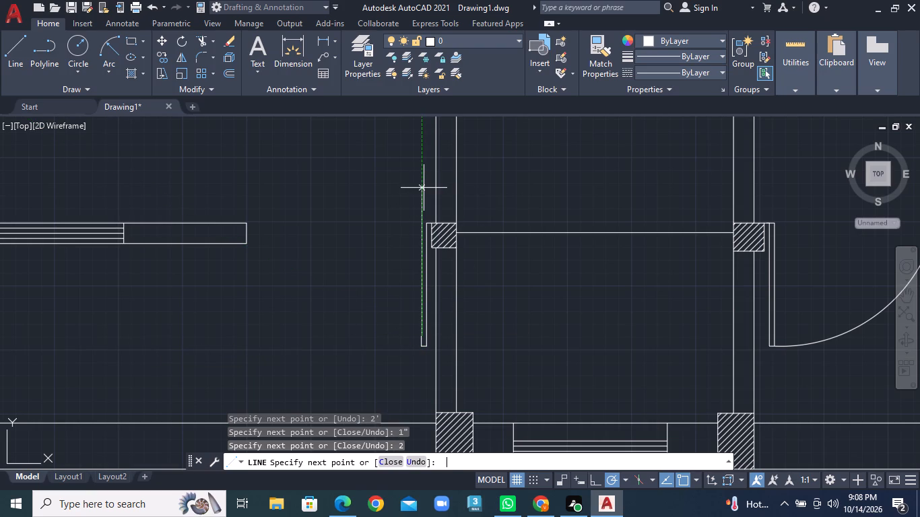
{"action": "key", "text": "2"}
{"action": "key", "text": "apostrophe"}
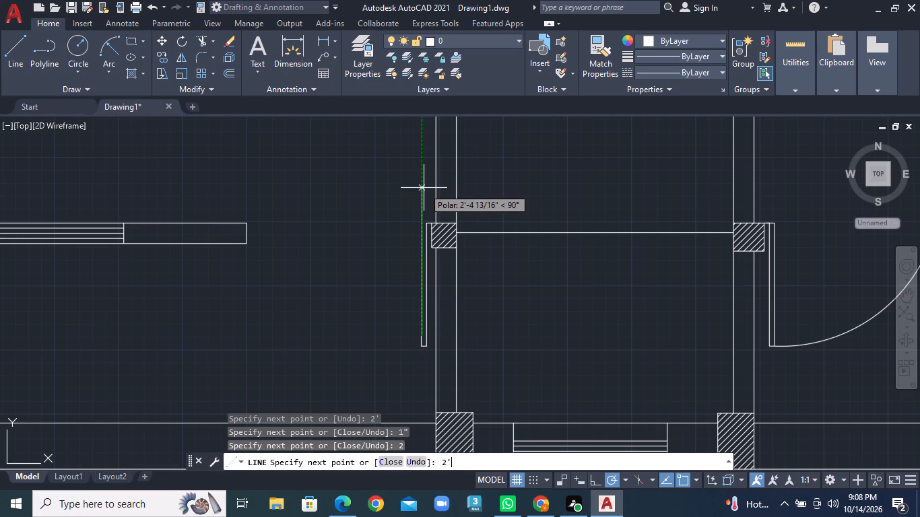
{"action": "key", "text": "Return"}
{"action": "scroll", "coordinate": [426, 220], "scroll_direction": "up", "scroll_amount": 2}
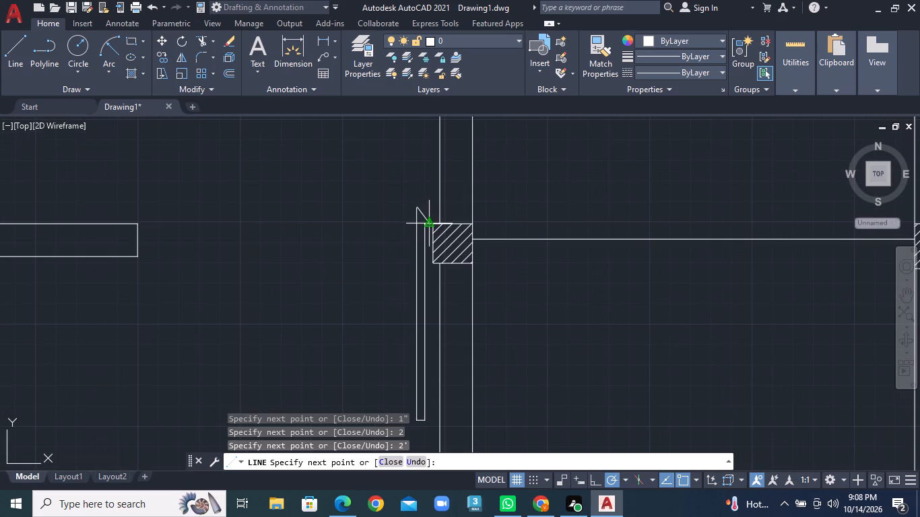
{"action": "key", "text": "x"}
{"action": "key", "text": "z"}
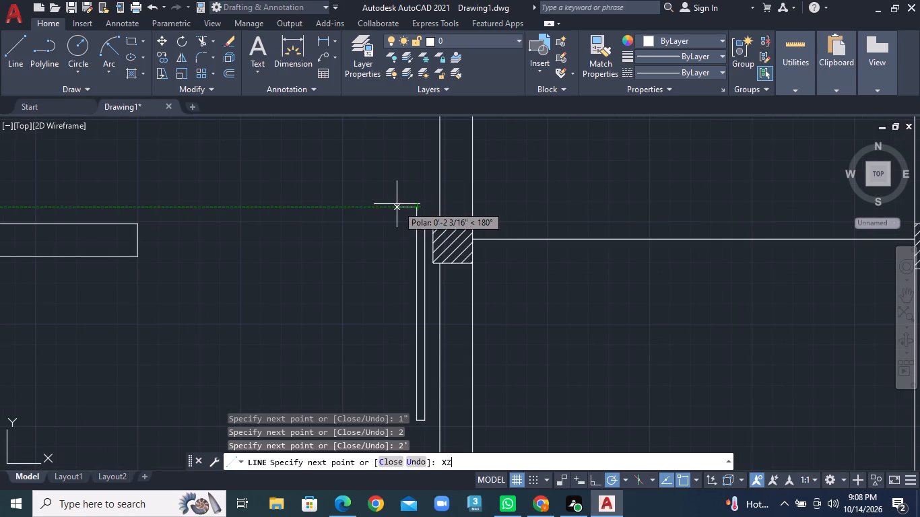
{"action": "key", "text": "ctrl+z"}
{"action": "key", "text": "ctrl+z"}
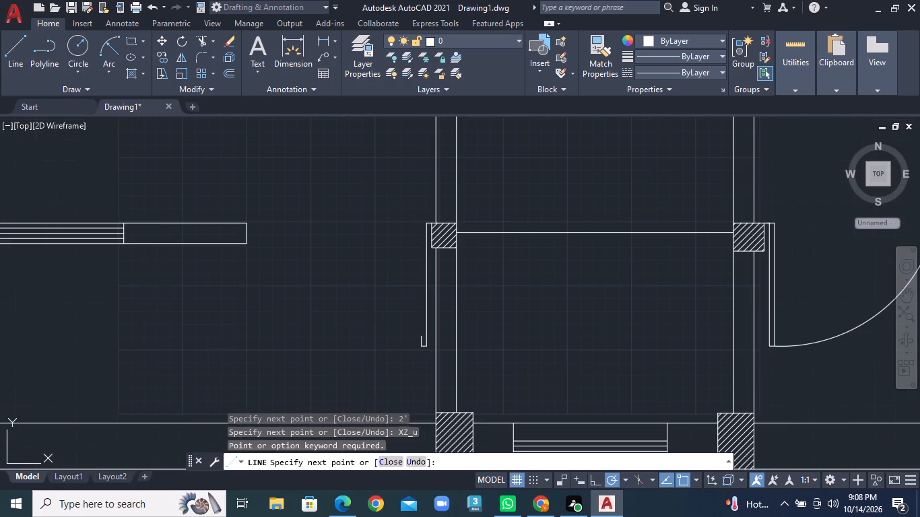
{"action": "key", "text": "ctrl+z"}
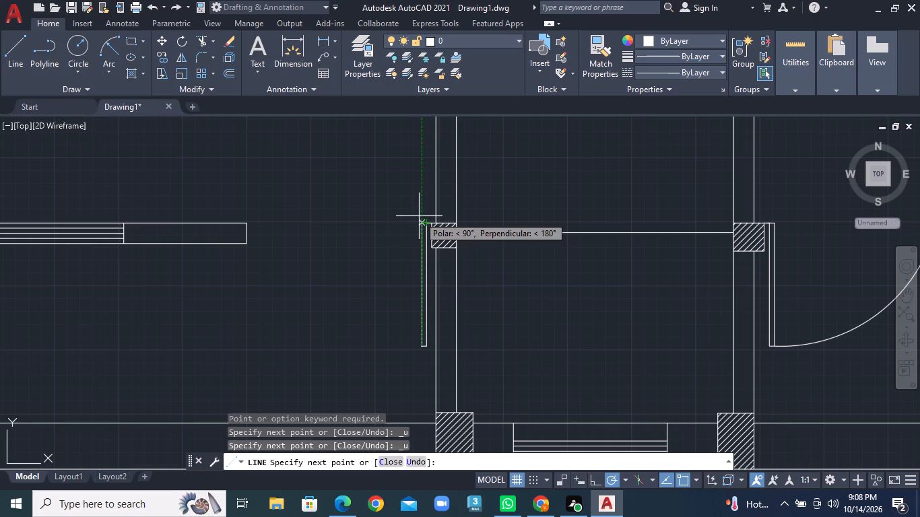
Draw the bottom-left leaf's outer edge 2' upward and close its top with a line back toward the column.
{"action": "type", "text": "2'"}
{"action": "key", "text": "Return"}
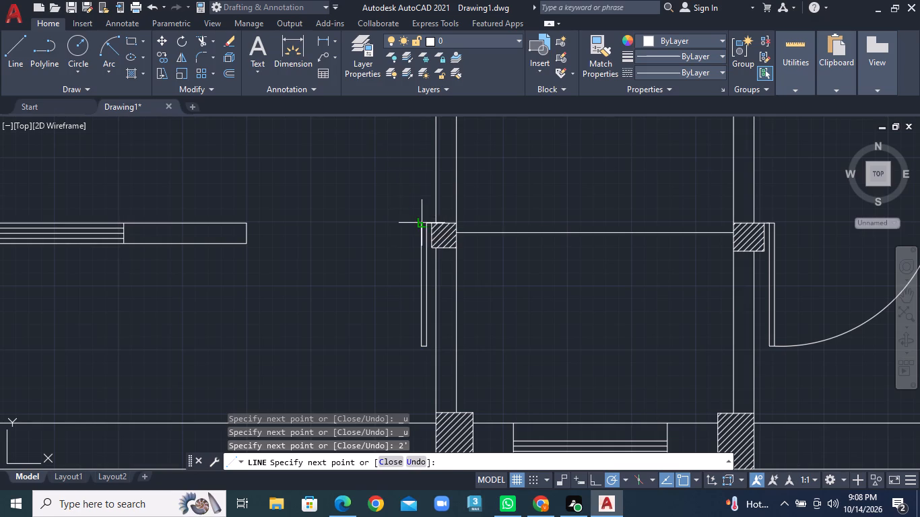
{"action": "scroll", "coordinate": [428, 228], "scroll_direction": "up", "scroll_amount": 2}
{"action": "left_click", "coordinate": [421, 213]}
{"action": "right_click", "coordinate": [421, 213]}
{"action": "left_click", "coordinate": [431, 221]}
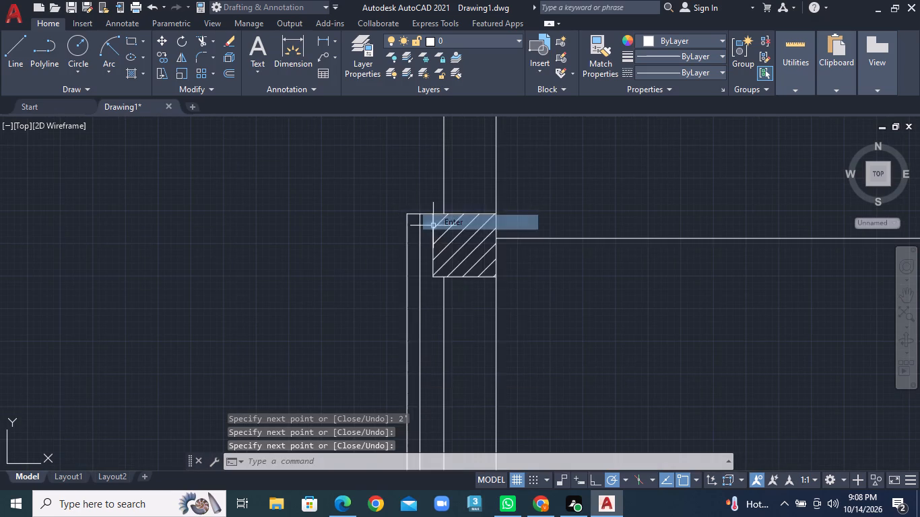
Draw the bottom-left door's swing as a Start, End, Radius arc from the windowed partition's lower end corner to the leaf's bottom outer corner, radius about 2'-9".
{"action": "scroll", "coordinate": [452, 242], "scroll_direction": "down", "scroll_amount": 4}
{"action": "middle_click_drag", "start_coordinate": [442, 256], "coordinate": [435, 164]}
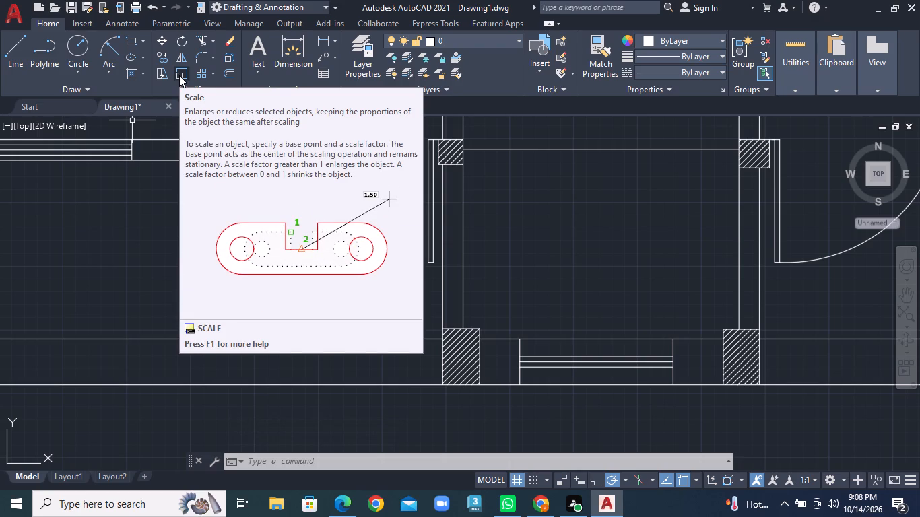
{"action": "left_click", "coordinate": [112, 69]}
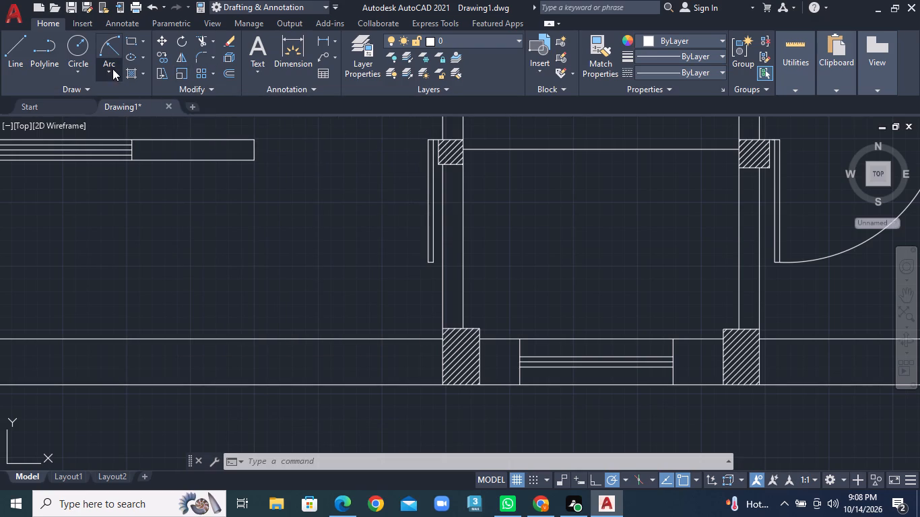
{"action": "left_click", "coordinate": [153, 261]}
{"action": "left_click", "coordinate": [251, 163]}
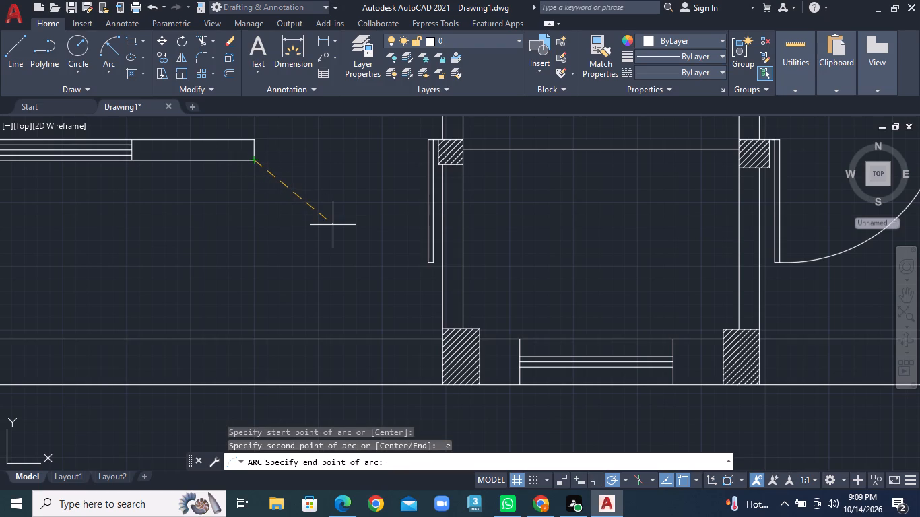
{"action": "left_click", "coordinate": [425, 261]}
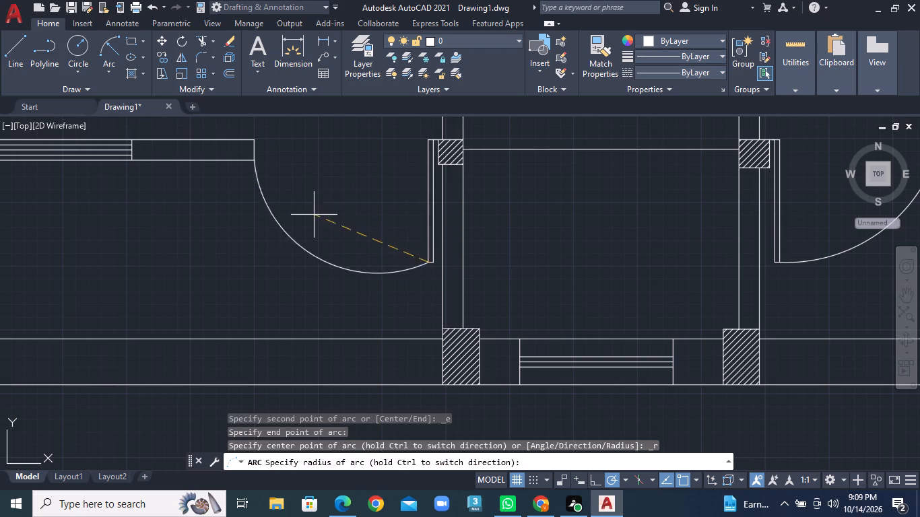
{"action": "left_click", "coordinate": [284, 179]}
Outline a rectangle in the top-right room's lower outer corner with two lines from the outer wall to the partition, matching the top-left room's rectangle.
{"action": "scroll", "coordinate": [319, 248], "scroll_direction": "down", "scroll_amount": 2}
{"action": "middle_click_drag", "start_coordinate": [329, 260], "coordinate": [205, 250]}
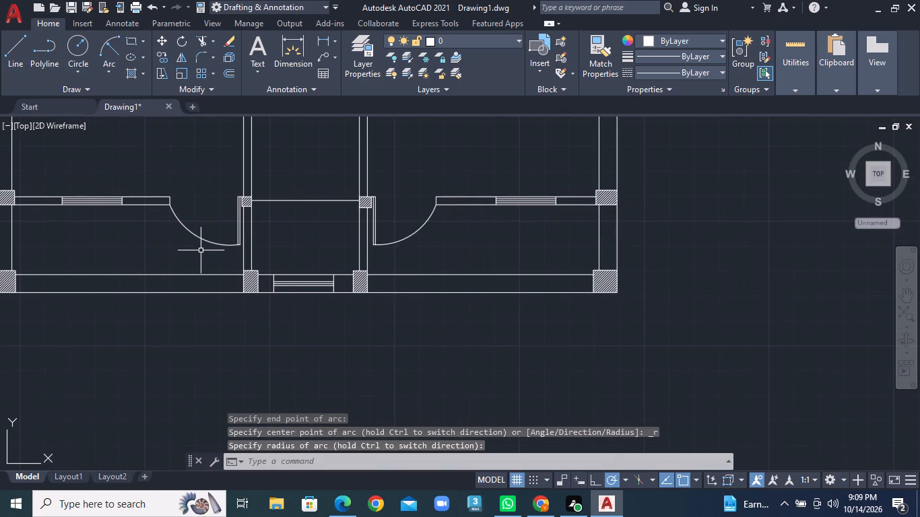
{"action": "scroll", "coordinate": [264, 234], "scroll_direction": "down", "scroll_amount": 2}
{"action": "middle_click_drag", "start_coordinate": [313, 248], "coordinate": [334, 308]}
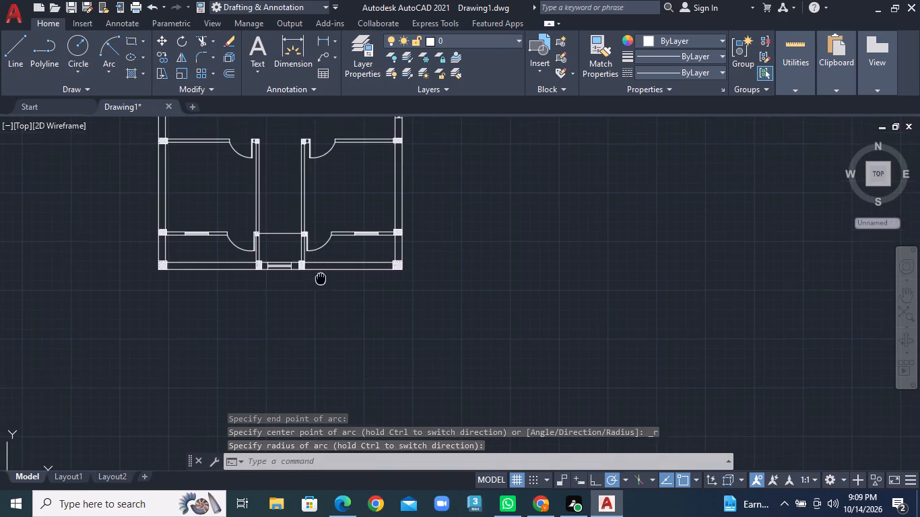
{"action": "middle_click_drag", "start_coordinate": [334, 308], "coordinate": [356, 357]}
{"action": "scroll", "coordinate": [348, 250], "scroll_direction": "up", "scroll_amount": 1}
{"action": "middle_click_drag", "start_coordinate": [348, 250], "coordinate": [320, 343]}
{"action": "middle_click_drag", "start_coordinate": [338, 269], "coordinate": [335, 324]}
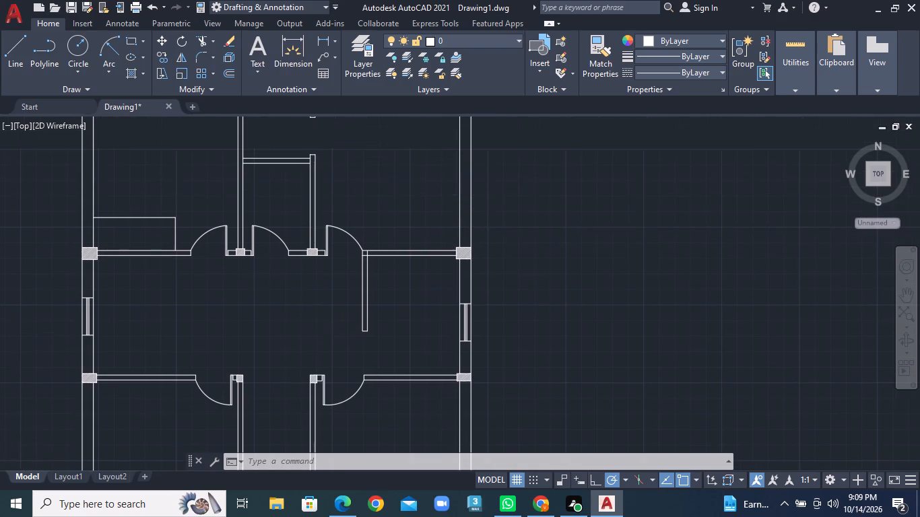
{"action": "middle_click_drag", "start_coordinate": [329, 248], "coordinate": [323, 322]}
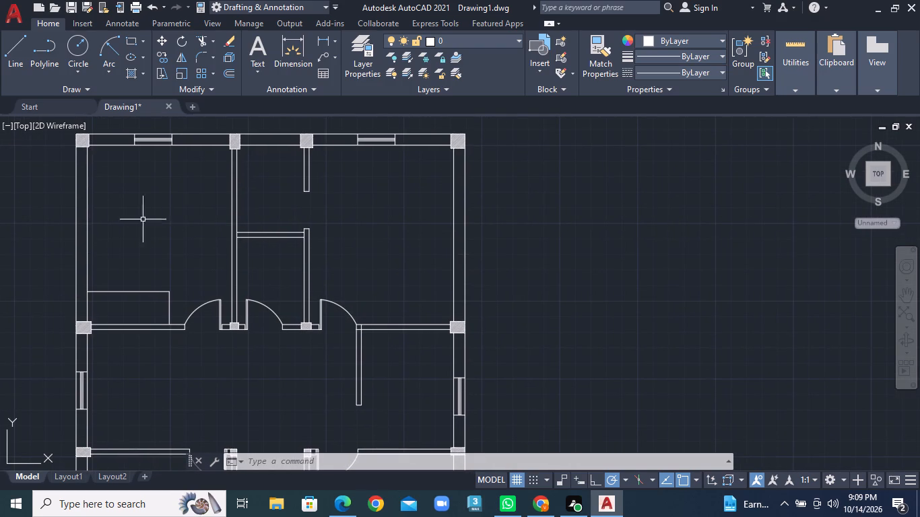
{"action": "left_click", "coordinate": [17, 62]}
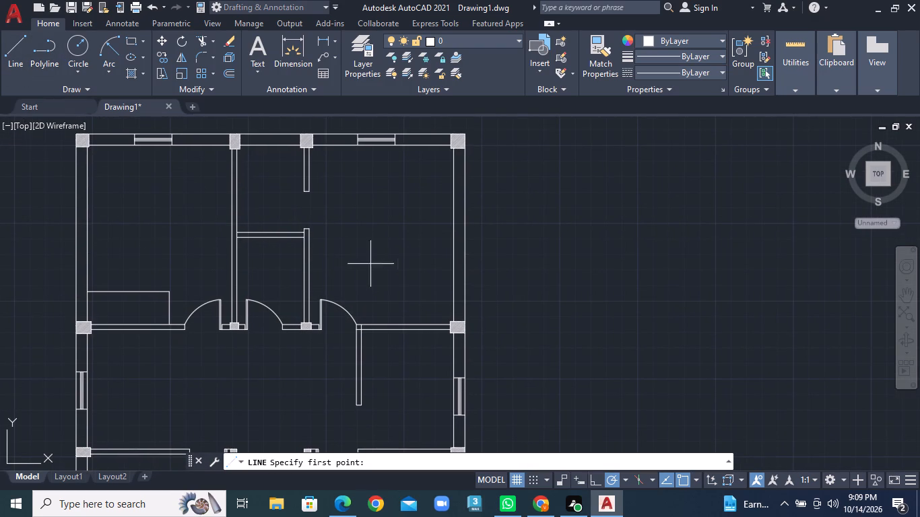
{"action": "left_click", "coordinate": [452, 291]}
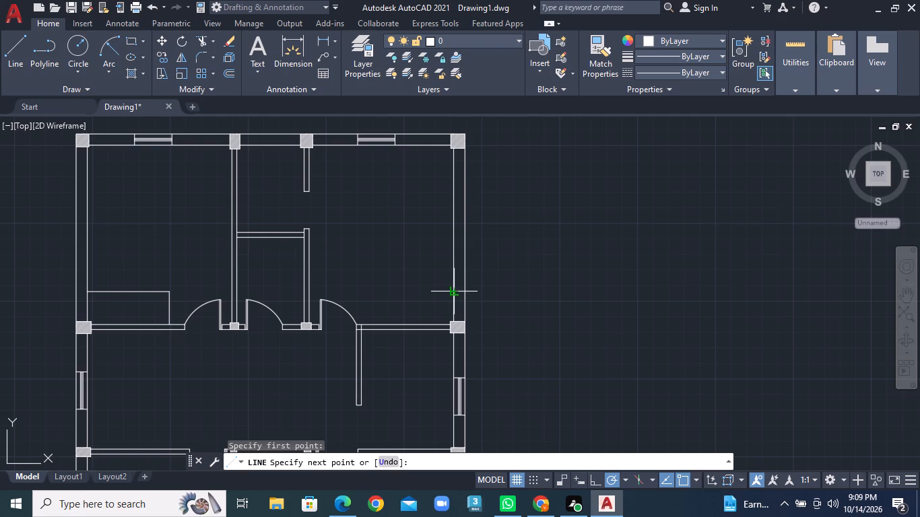
{"action": "left_click", "coordinate": [374, 291]}
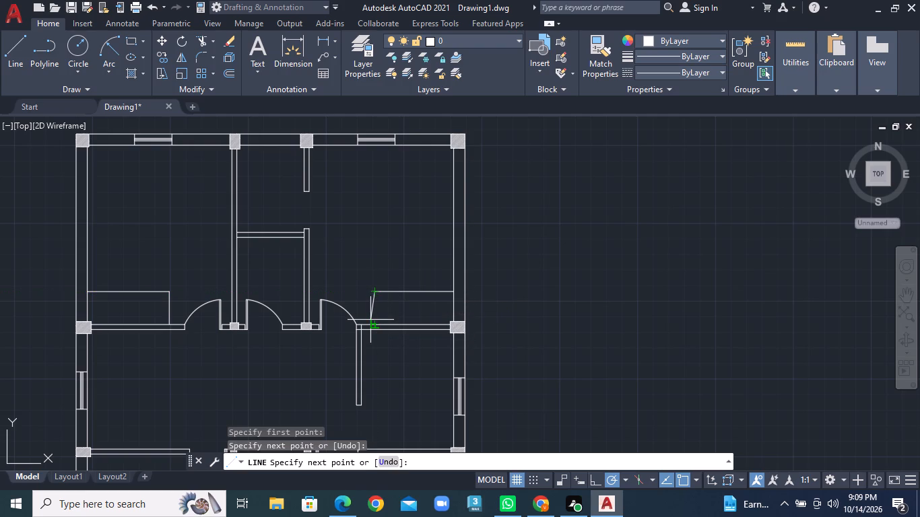
{"action": "left_click", "coordinate": [373, 320]}
{"action": "right_click", "coordinate": [373, 320]}
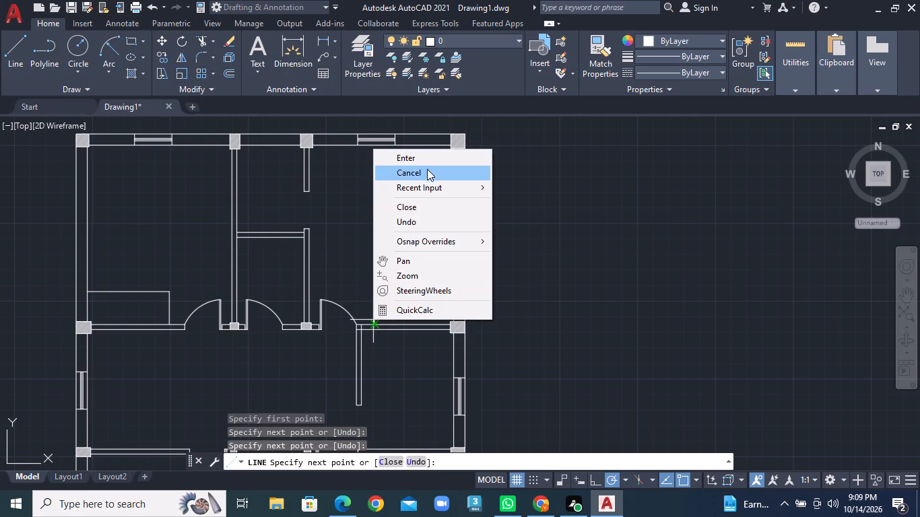
{"action": "left_click", "coordinate": [428, 158]}
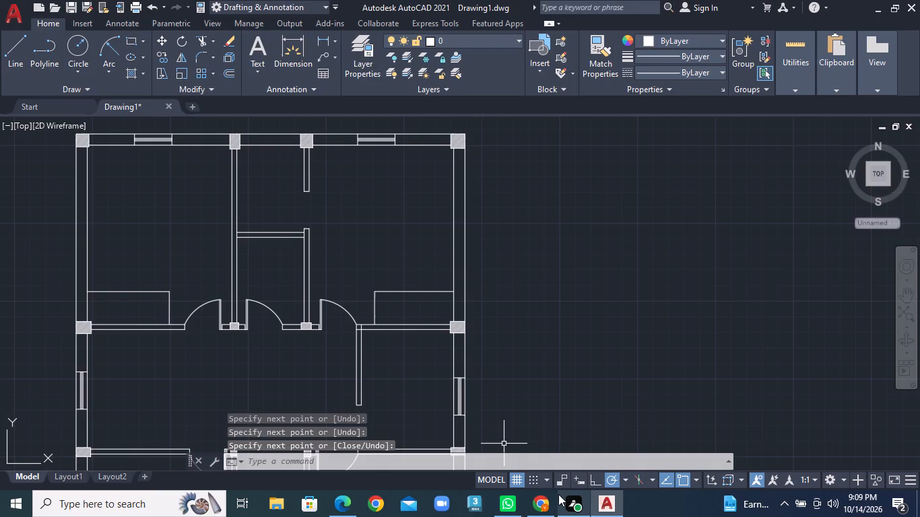
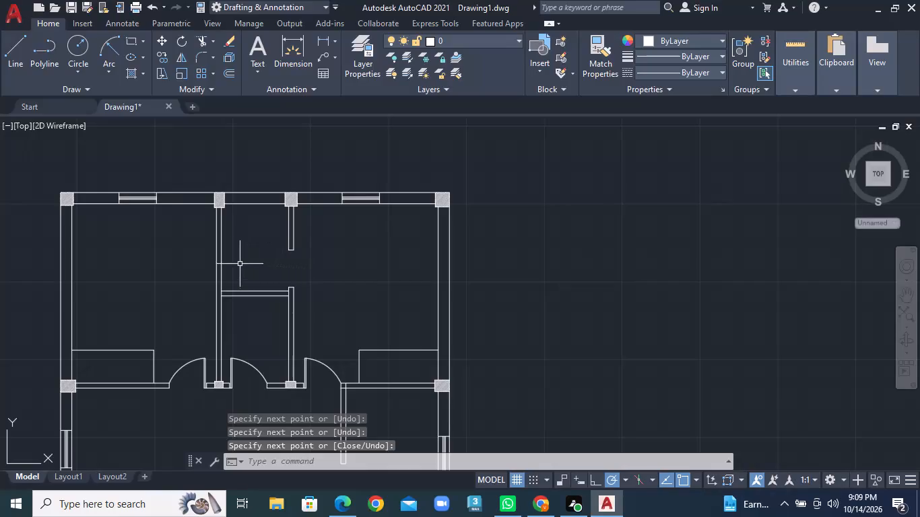
Open DesignCenter and place the Toilet - top block from House Designer.dwg in the empty area left of the floor plan.
{"action": "middle_click_drag", "start_coordinate": [230, 260], "coordinate": [331, 188]}
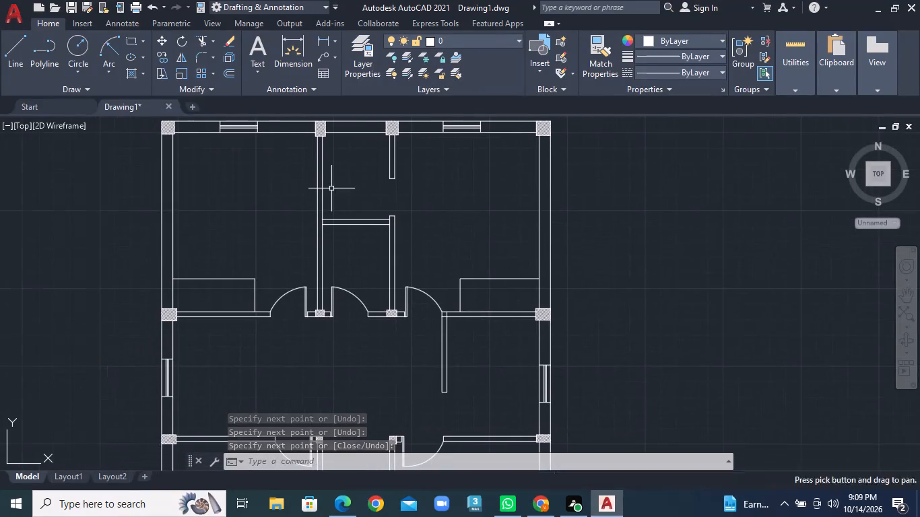
{"action": "type", "text": "AADC"}
{"action": "key", "text": "Return"}
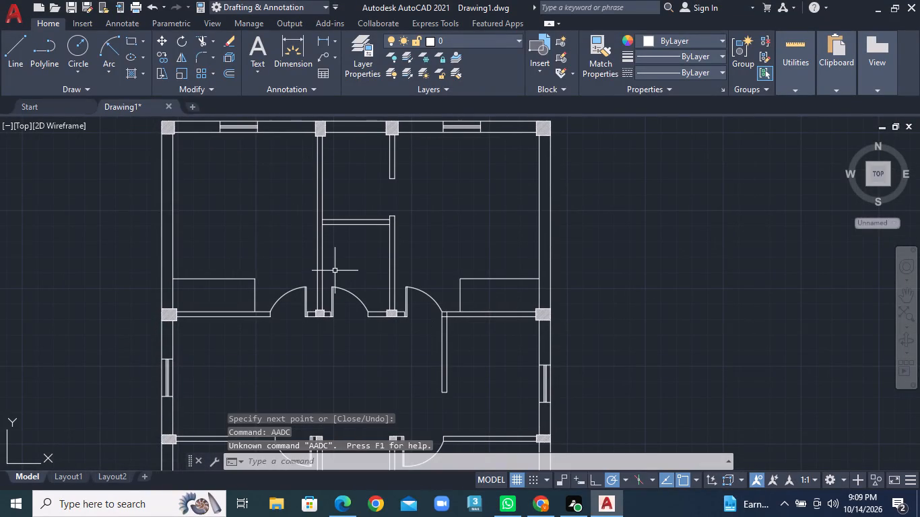
{"action": "type", "text": "ADC"}
{"action": "key", "text": "Return"}
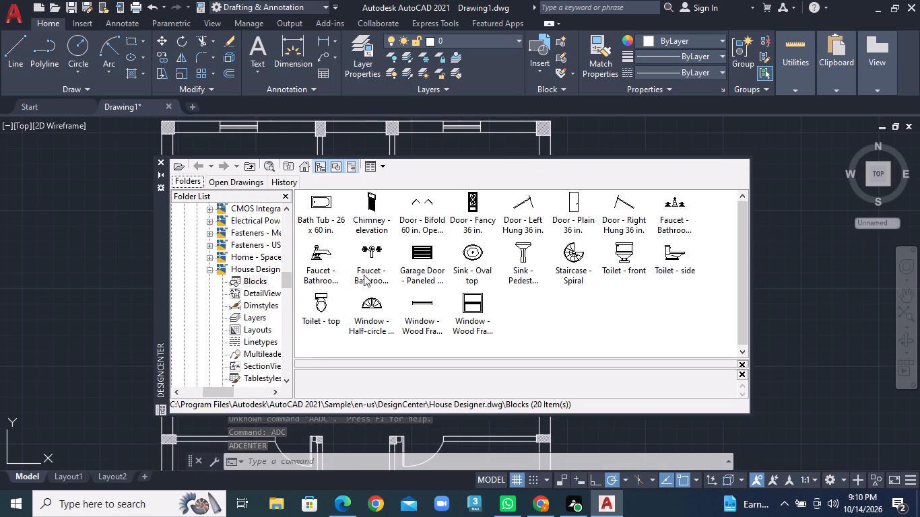
{"action": "left_click_drag", "start_coordinate": [322, 298], "coordinate": [62, 286]}
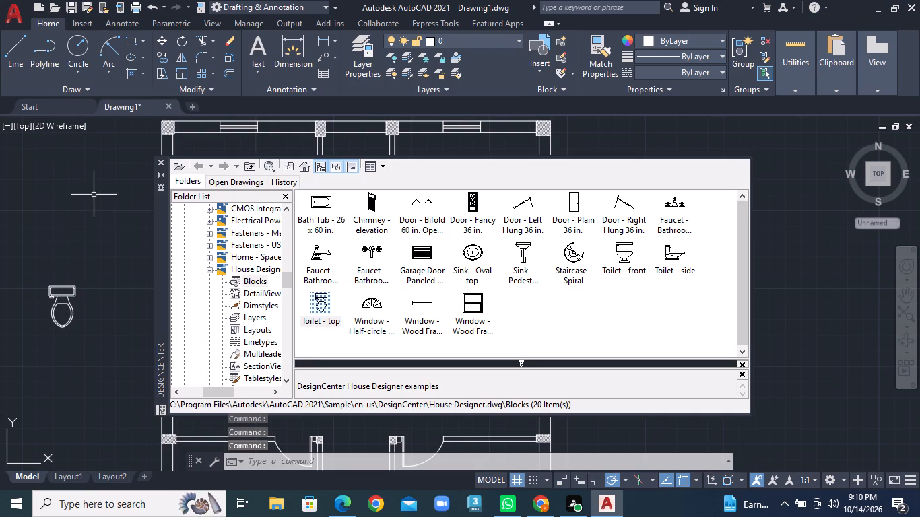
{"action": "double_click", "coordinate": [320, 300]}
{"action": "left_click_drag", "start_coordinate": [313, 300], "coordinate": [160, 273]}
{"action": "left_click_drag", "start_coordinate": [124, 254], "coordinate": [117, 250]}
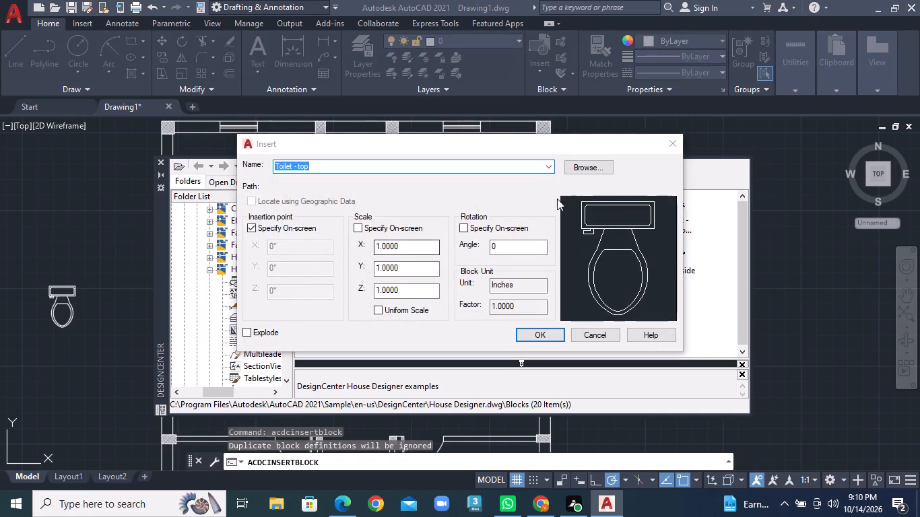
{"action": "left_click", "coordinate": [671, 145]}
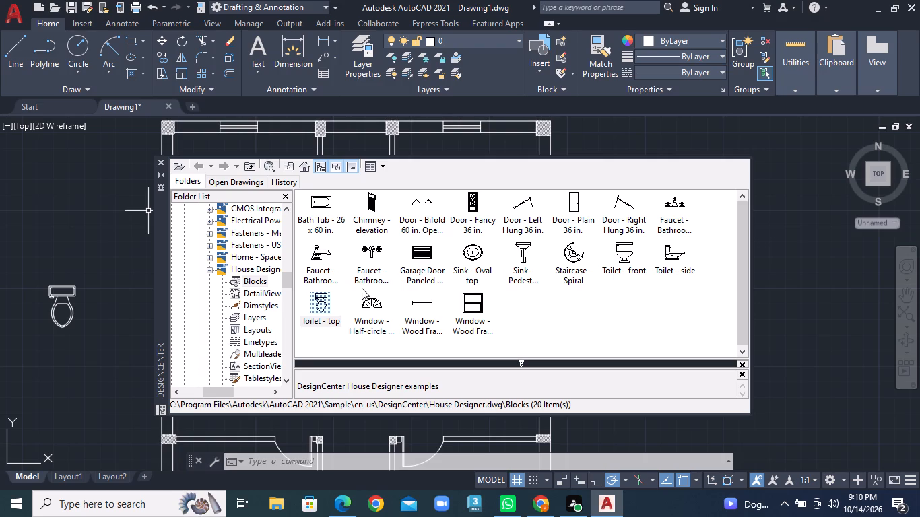
Place the Range-Oven - 30 in top block from the Kitchens.dwg sample above the toilet, outside the plan.
{"action": "scroll", "coordinate": [251, 298], "scroll_direction": "down", "scroll_amount": 1}
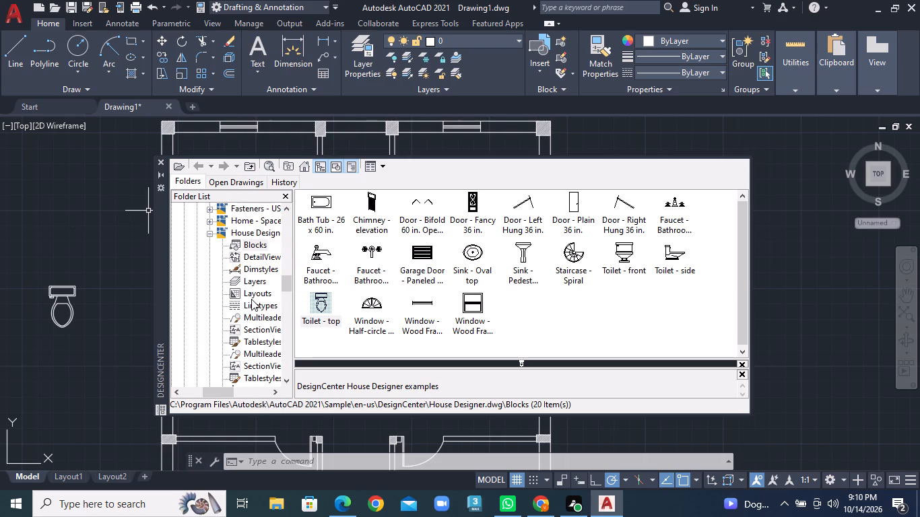
{"action": "scroll", "coordinate": [250, 306], "scroll_direction": "down", "scroll_amount": 3}
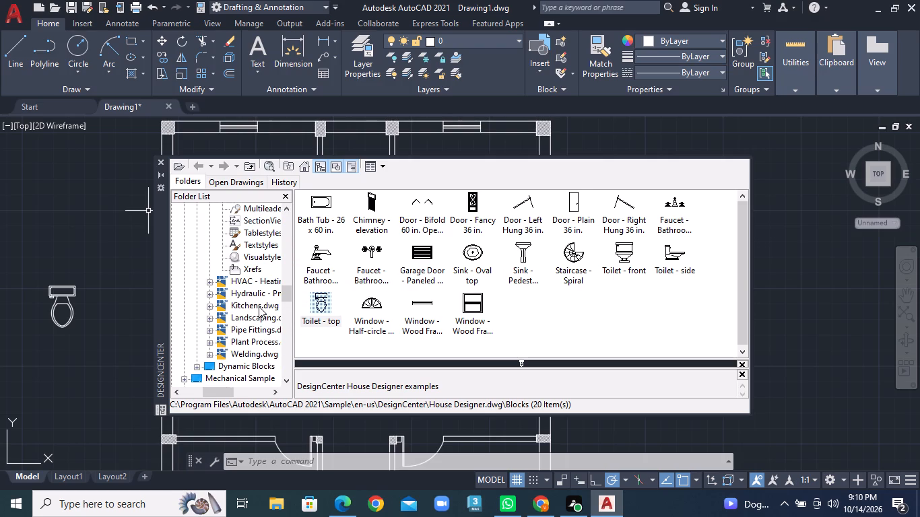
{"action": "double_click", "coordinate": [259, 306]}
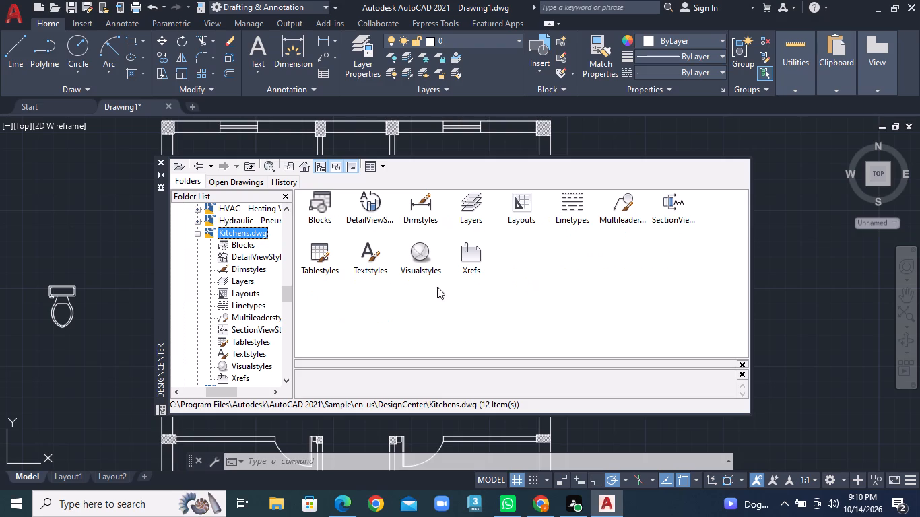
{"action": "double_click", "coordinate": [333, 215]}
{"action": "double_click", "coordinate": [323, 208]}
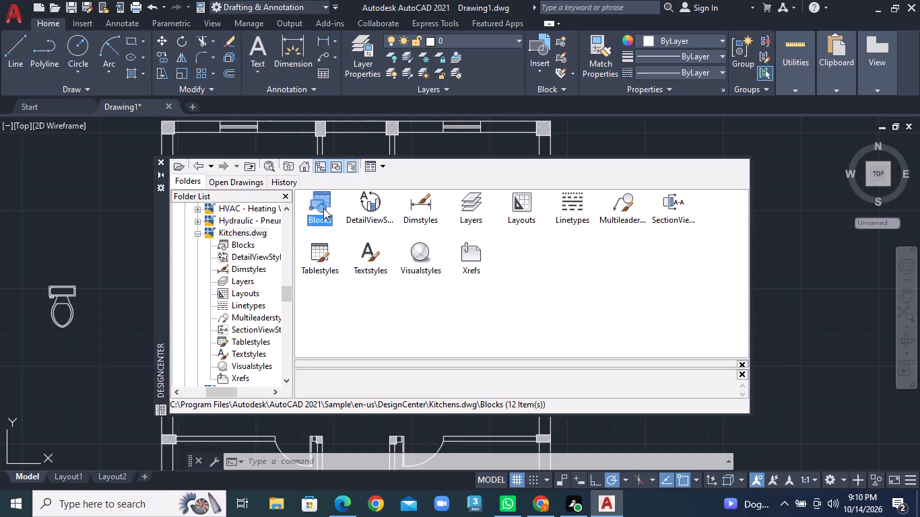
{"action": "left_click_drag", "start_coordinate": [572, 252], "coordinate": [108, 194]}
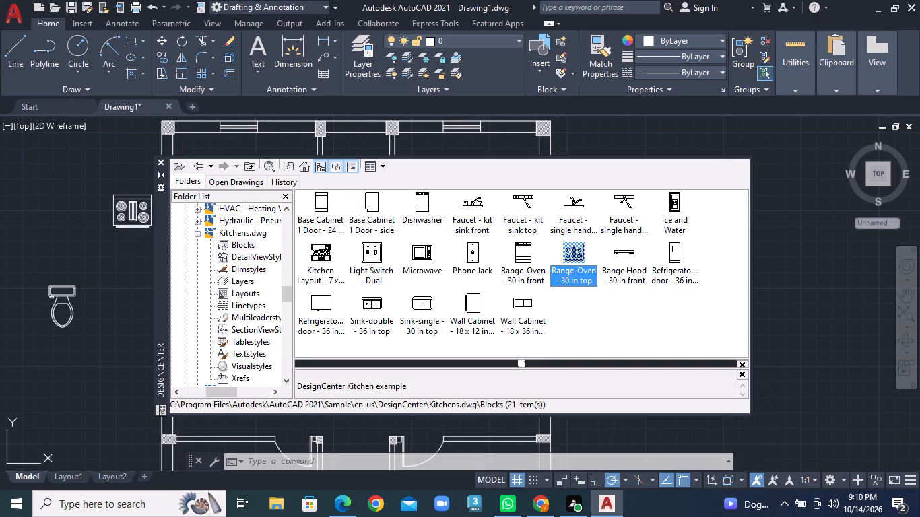
{"action": "left_click_drag", "start_coordinate": [108, 194], "coordinate": [81, 201]}
Place the Microwave block above the range oven, outside the plan.
{"action": "left_click_drag", "start_coordinate": [419, 249], "coordinate": [137, 188]}
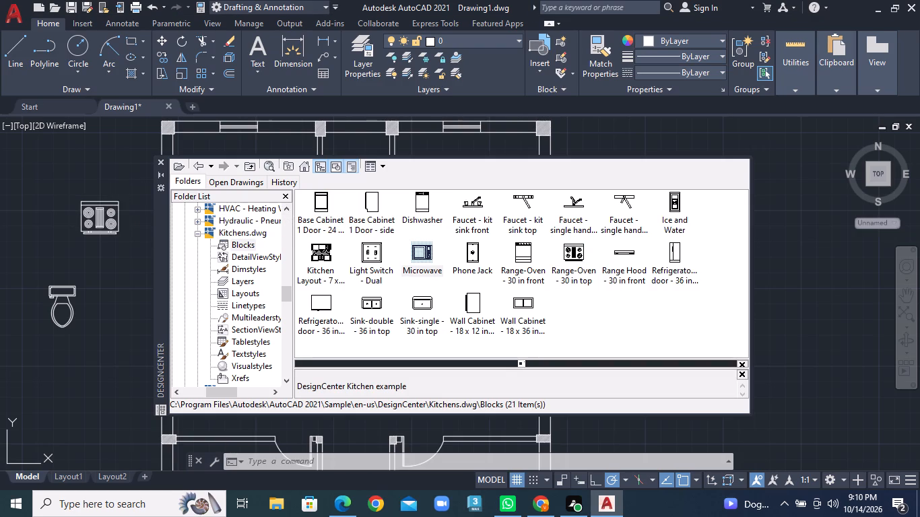
{"action": "left_click_drag", "start_coordinate": [137, 188], "coordinate": [83, 171]}
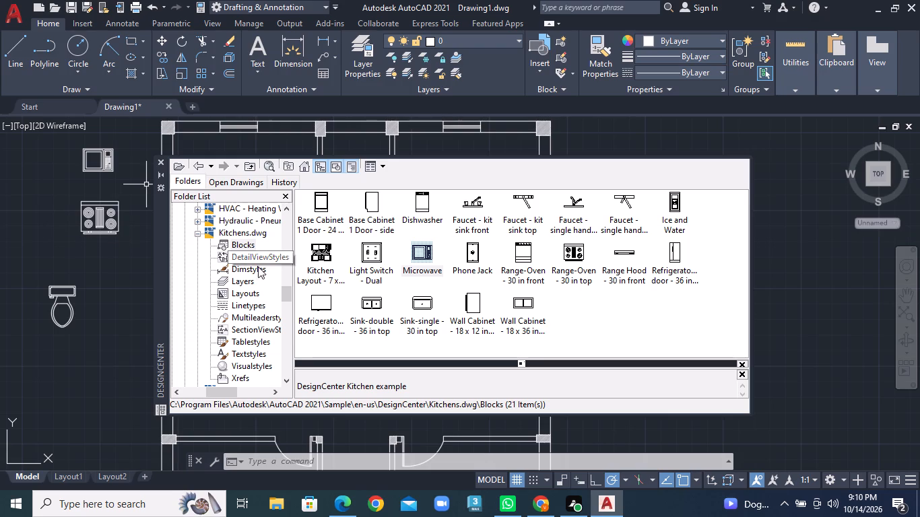
Open the Blocks collection of the Home - Space Planner.dwg sample in DesignCenter.
{"action": "scroll", "coordinate": [253, 310], "scroll_direction": "down", "scroll_amount": 2}
{"action": "scroll", "coordinate": [253, 310], "scroll_direction": "up", "scroll_amount": 3}
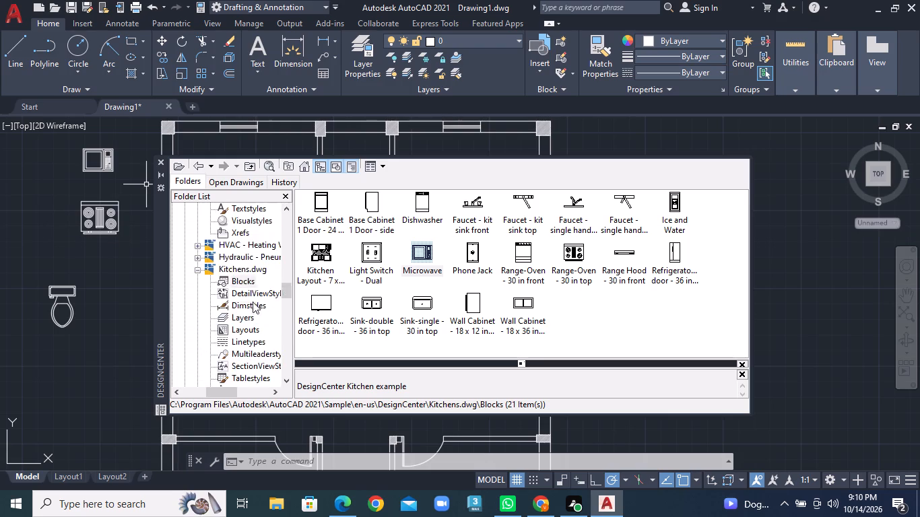
{"action": "scroll", "coordinate": [251, 284], "scroll_direction": "up", "scroll_amount": 5}
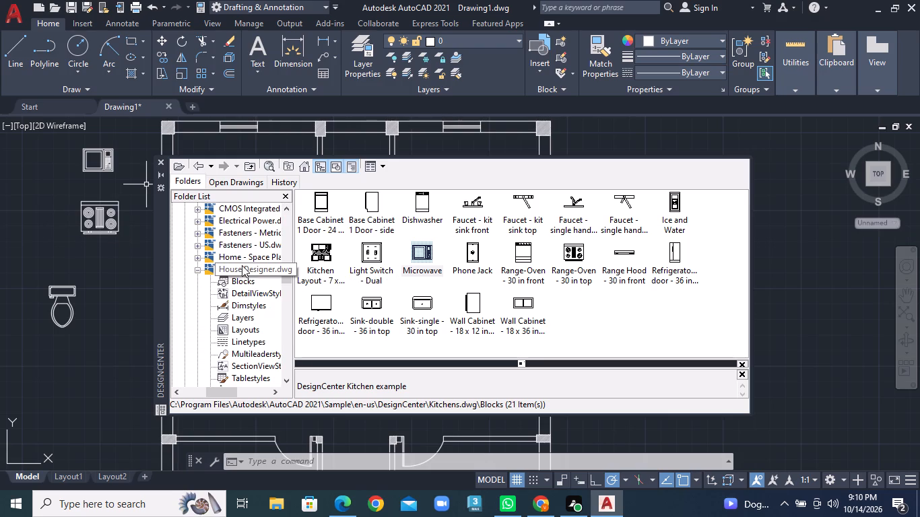
{"action": "triple_click", "coordinate": [240, 257]}
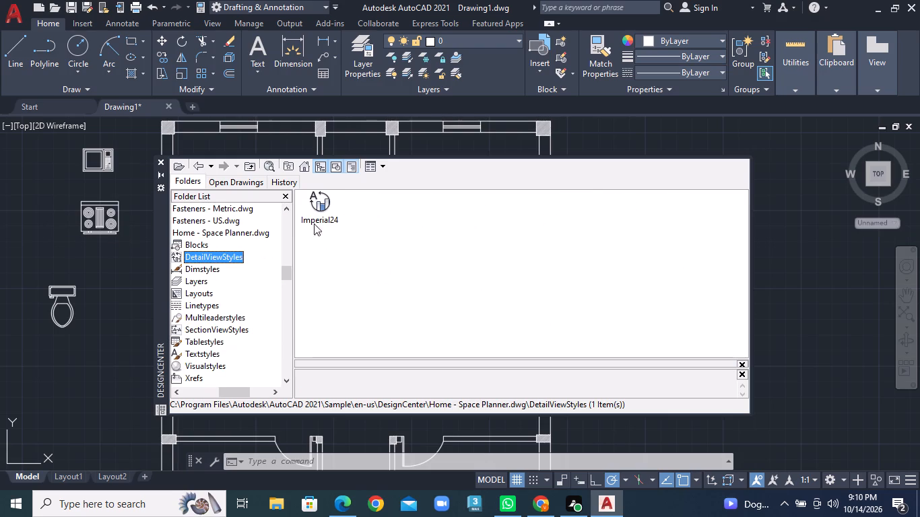
{"action": "left_click", "coordinate": [203, 166]}
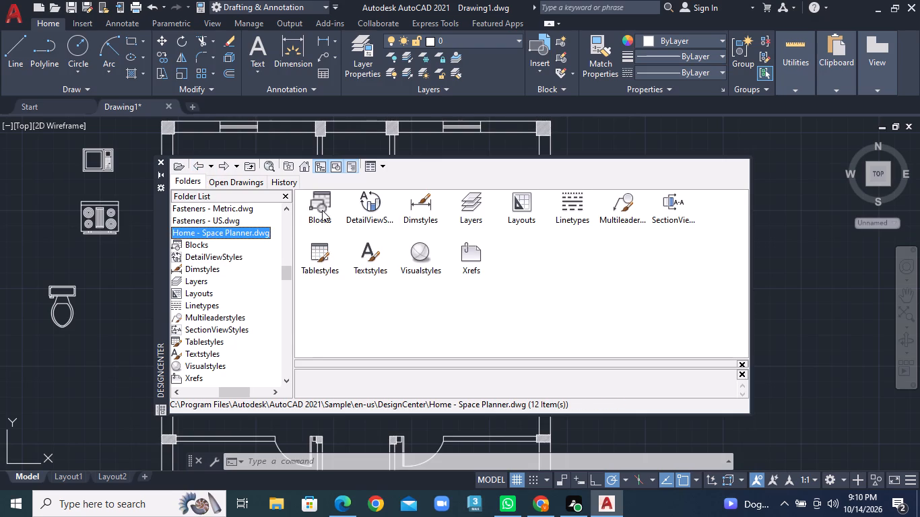
{"action": "triple_click", "coordinate": [322, 209]}
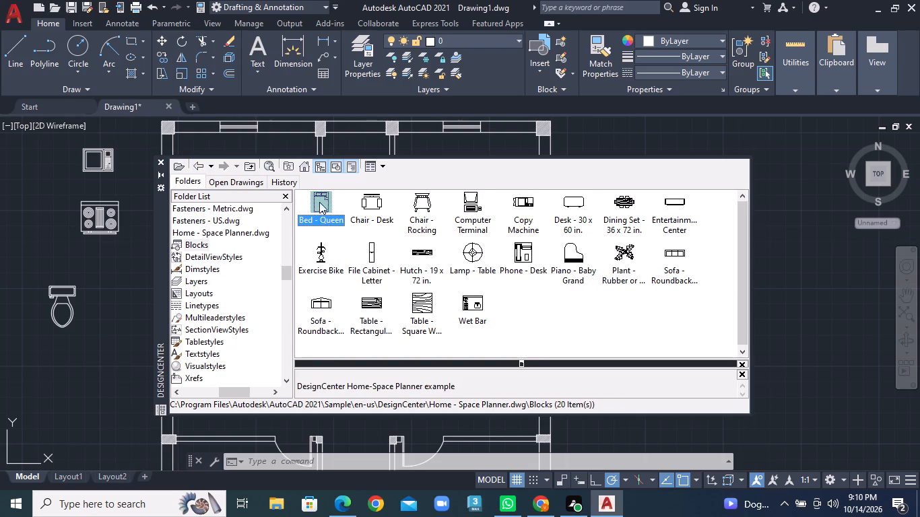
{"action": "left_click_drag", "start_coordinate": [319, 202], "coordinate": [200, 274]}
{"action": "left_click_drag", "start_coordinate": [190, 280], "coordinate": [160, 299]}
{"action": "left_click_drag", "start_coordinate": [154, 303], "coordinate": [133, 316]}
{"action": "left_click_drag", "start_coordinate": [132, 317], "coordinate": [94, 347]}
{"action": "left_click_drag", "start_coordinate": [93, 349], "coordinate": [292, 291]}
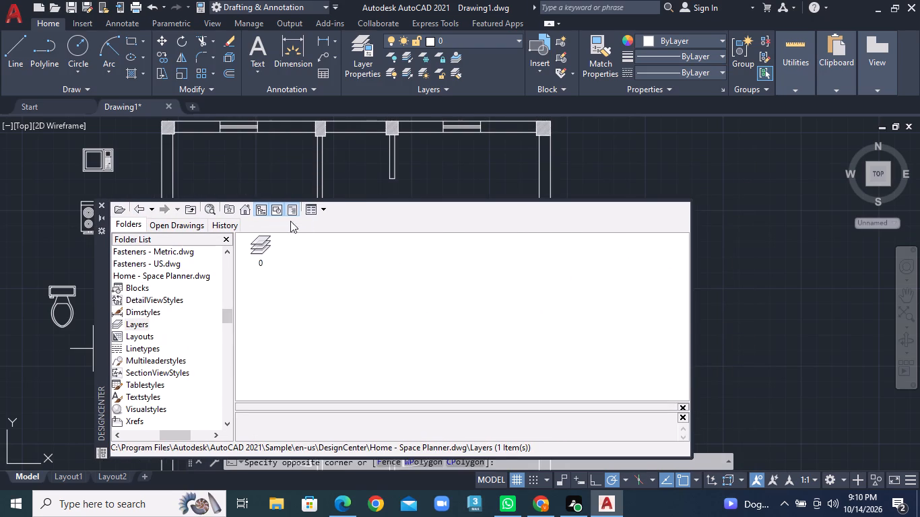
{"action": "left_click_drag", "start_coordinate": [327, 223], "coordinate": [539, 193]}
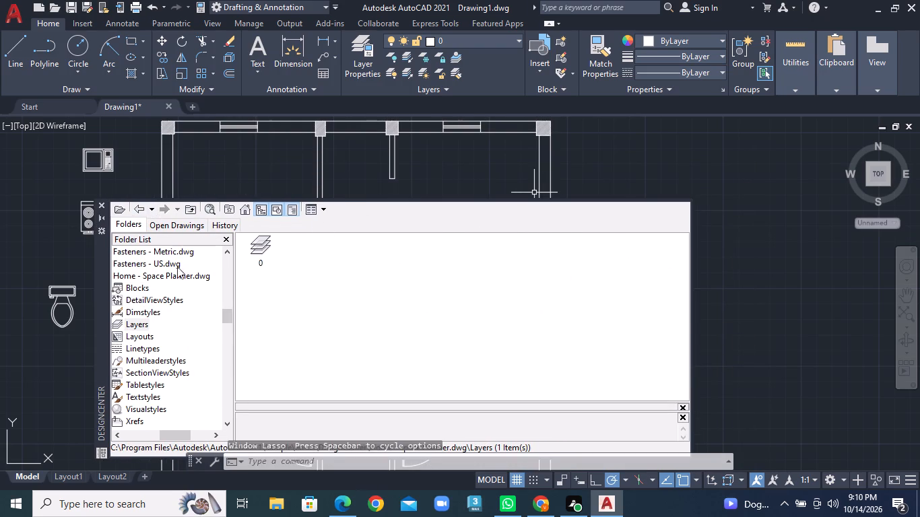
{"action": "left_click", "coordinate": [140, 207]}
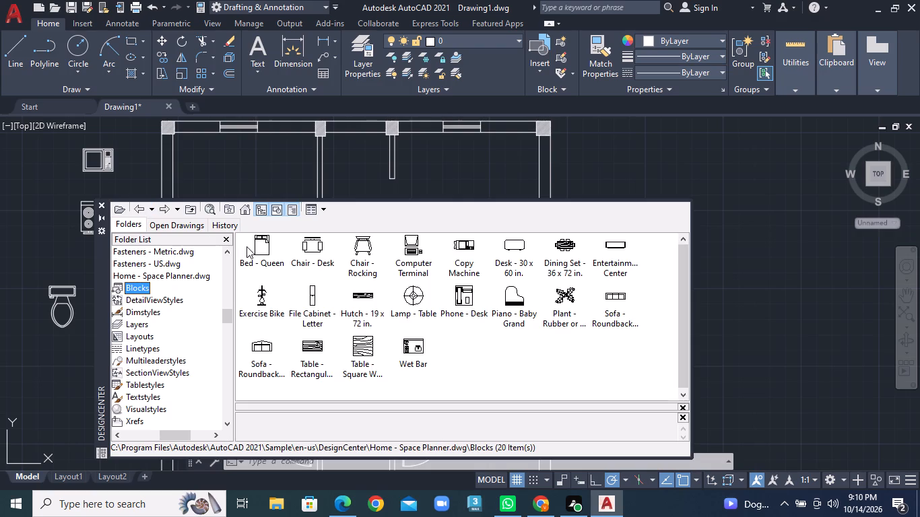
Place the Bed - Queen block right of the floor plan, with the Dining Set - 36 x 72 in. block below it.
{"action": "left_click_drag", "start_coordinate": [259, 251], "coordinate": [740, 221]}
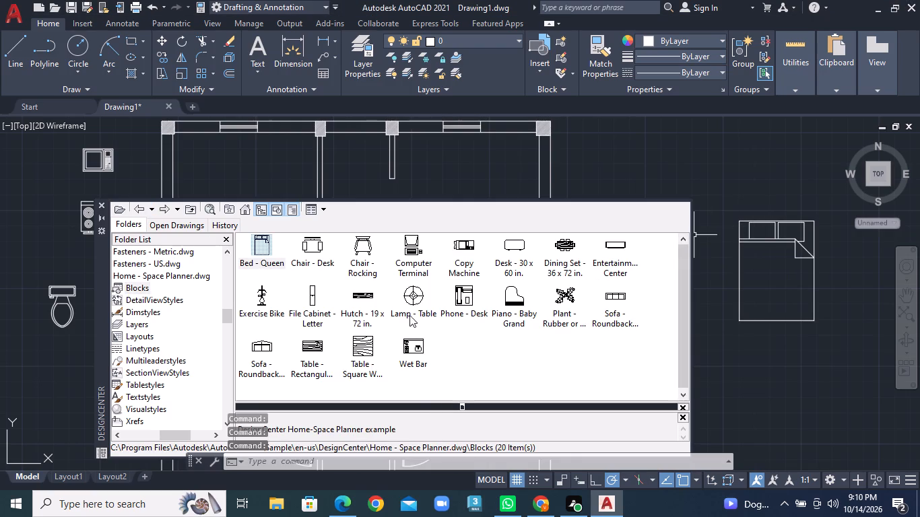
{"action": "left_click_drag", "start_coordinate": [558, 245], "coordinate": [758, 384]}
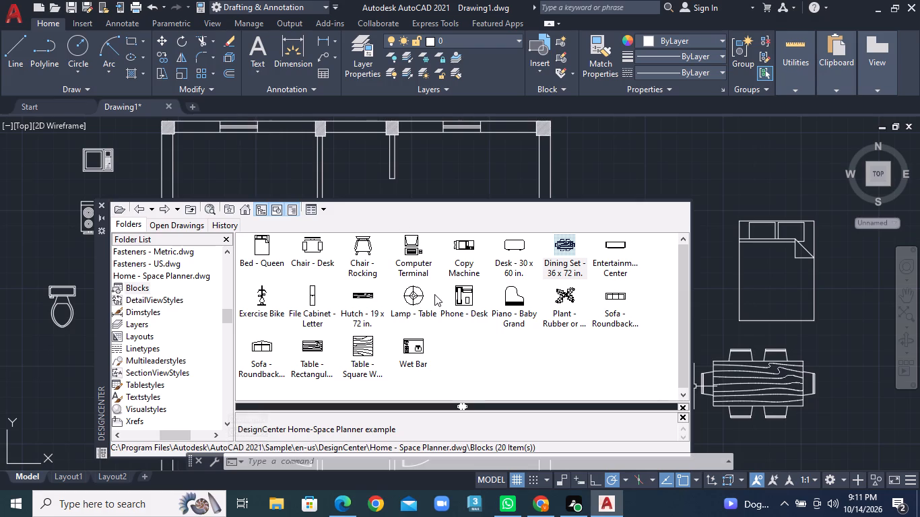
Place two Sofa - Roundback 7 ft. blocks above the bed, outside the plan, and close DesignCenter.
{"action": "left_click_drag", "start_coordinate": [618, 302], "coordinate": [647, 164]}
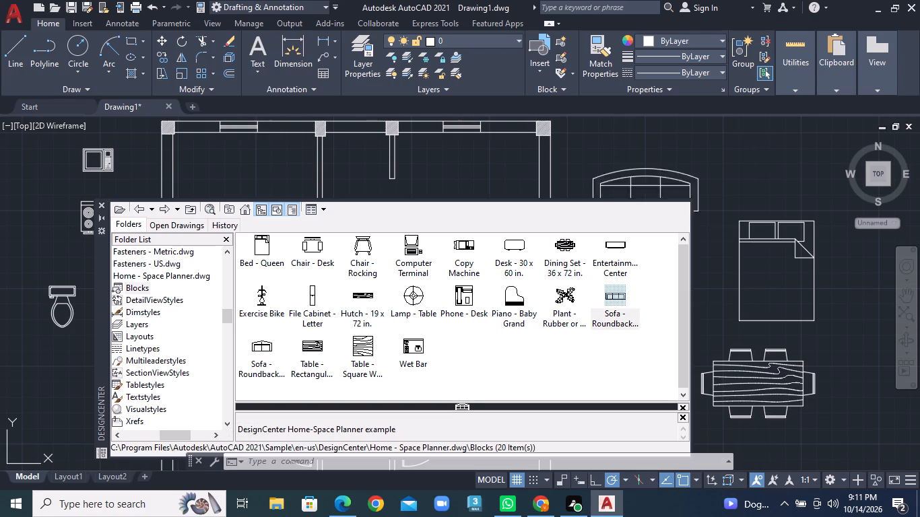
{"action": "left_click_drag", "start_coordinate": [647, 164], "coordinate": [649, 160]}
{"action": "left_click", "coordinate": [657, 151]}
{"action": "double_click", "coordinate": [661, 145]}
{"action": "left_click_drag", "start_coordinate": [665, 141], "coordinate": [678, 133]}
{"action": "left_click_drag", "start_coordinate": [607, 295], "coordinate": [615, 275]}
{"action": "left_click_drag", "start_coordinate": [620, 263], "coordinate": [658, 211]}
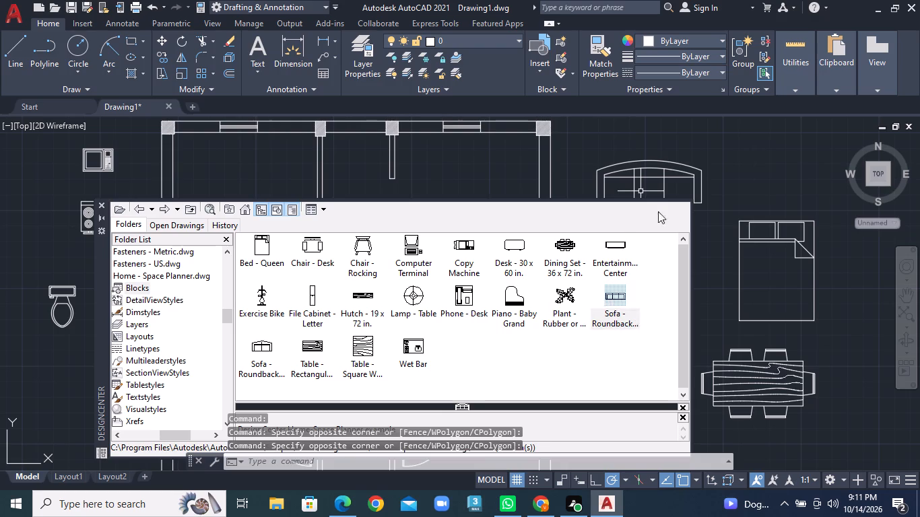
{"action": "left_click_drag", "start_coordinate": [658, 211], "coordinate": [614, 261]}
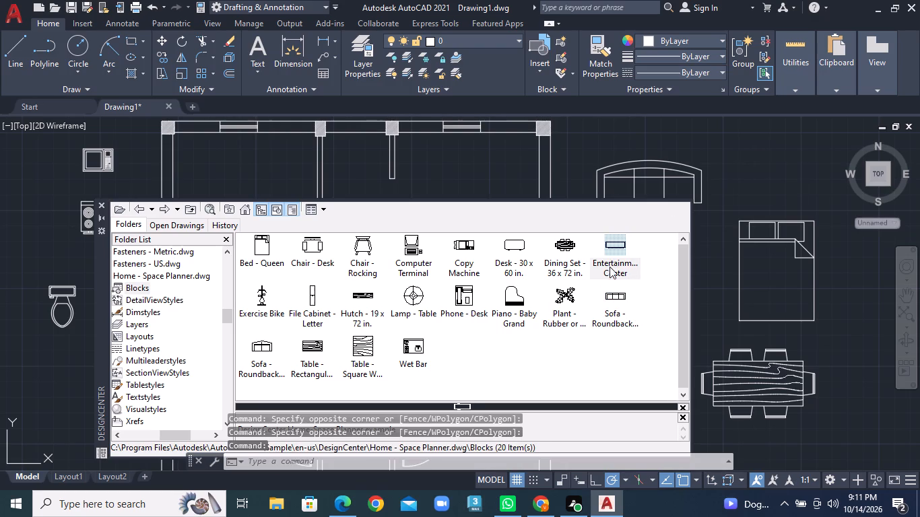
{"action": "left_click_drag", "start_coordinate": [611, 299], "coordinate": [761, 141]}
{"action": "double_click", "coordinate": [762, 141]}
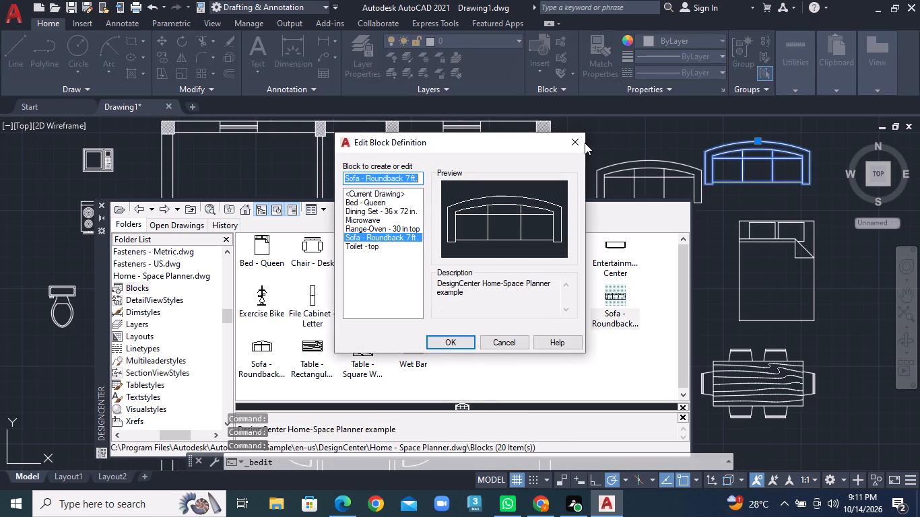
{"action": "left_click", "coordinate": [582, 143]}
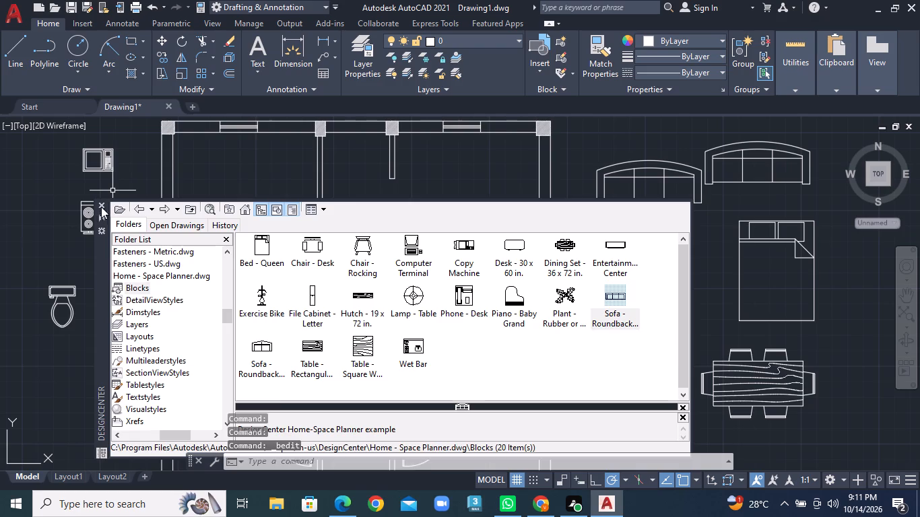
{"action": "left_click", "coordinate": [103, 206]}
Rotate the queen bed about 90° counterclockwise around a point just beside its upper-left corner.
{"action": "middle_click_drag", "start_coordinate": [294, 242], "coordinate": [280, 285]}
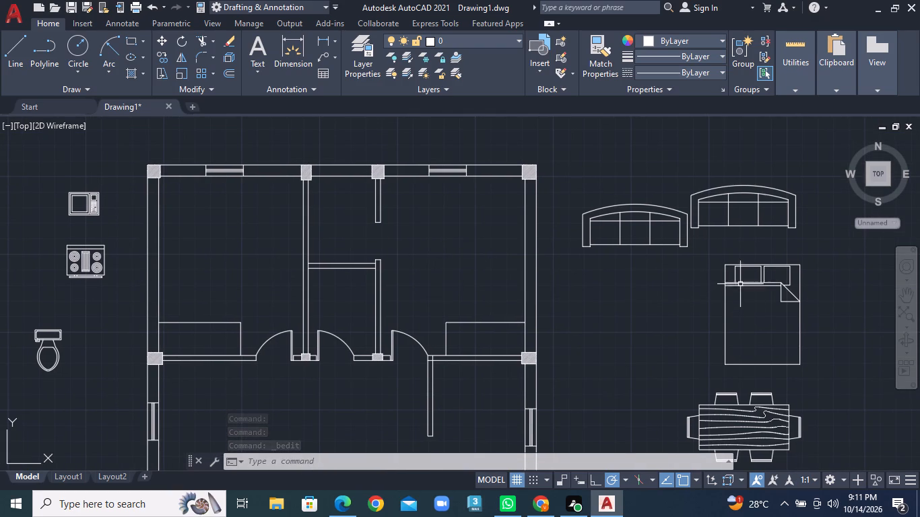
{"action": "left_click", "coordinate": [740, 284]}
{"action": "right_click", "coordinate": [740, 284]}
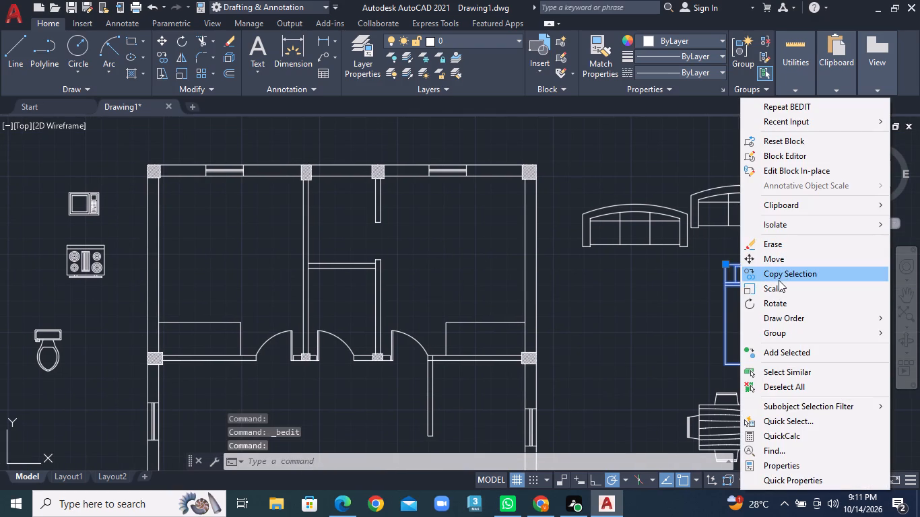
{"action": "left_click", "coordinate": [776, 298]}
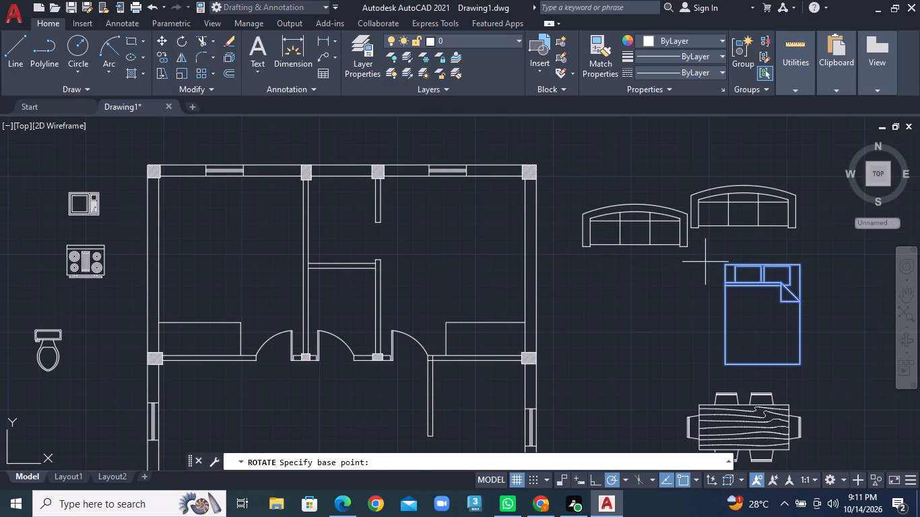
{"action": "left_click", "coordinate": [705, 262]}
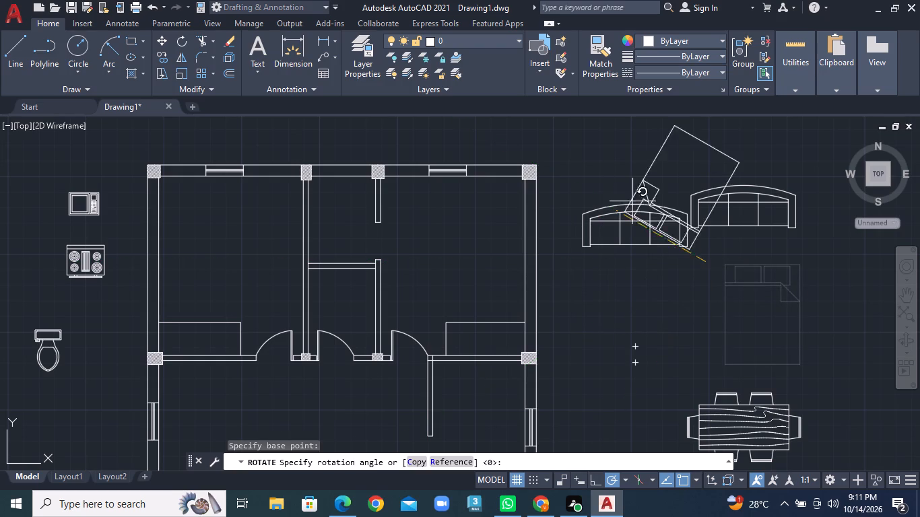
{"action": "left_click", "coordinate": [704, 192]}
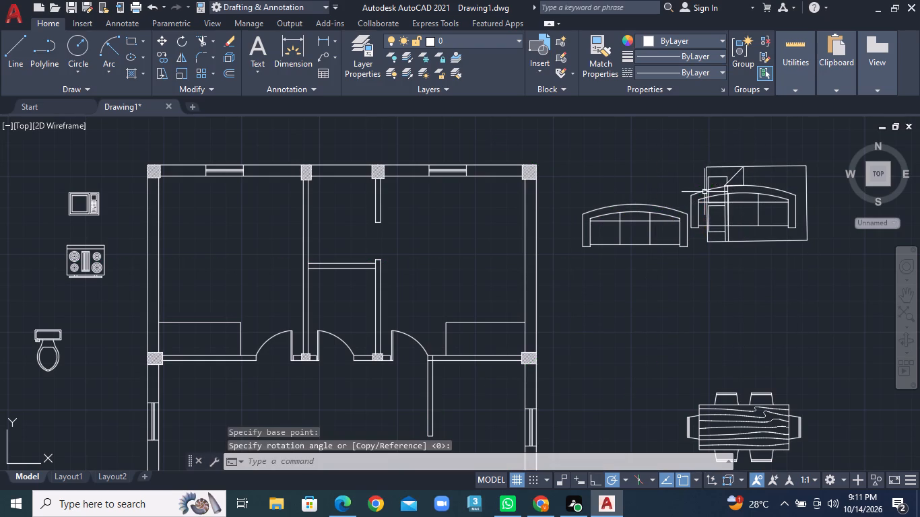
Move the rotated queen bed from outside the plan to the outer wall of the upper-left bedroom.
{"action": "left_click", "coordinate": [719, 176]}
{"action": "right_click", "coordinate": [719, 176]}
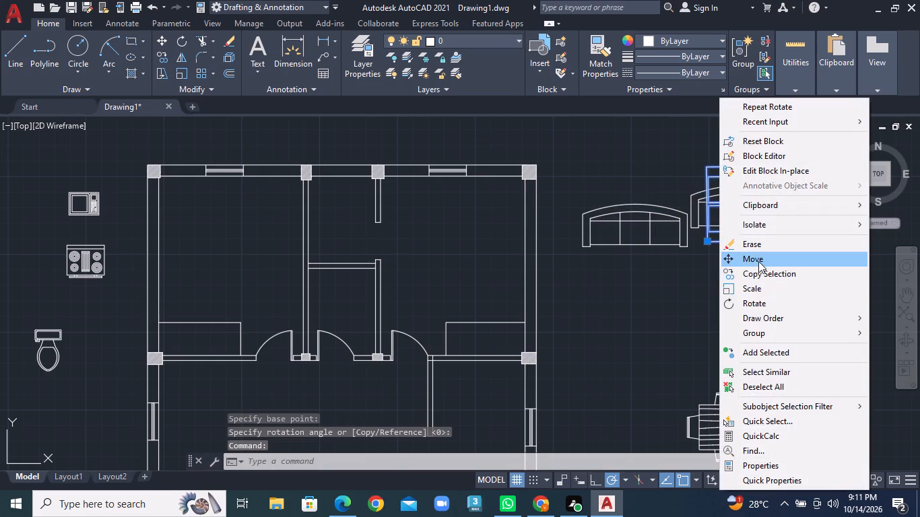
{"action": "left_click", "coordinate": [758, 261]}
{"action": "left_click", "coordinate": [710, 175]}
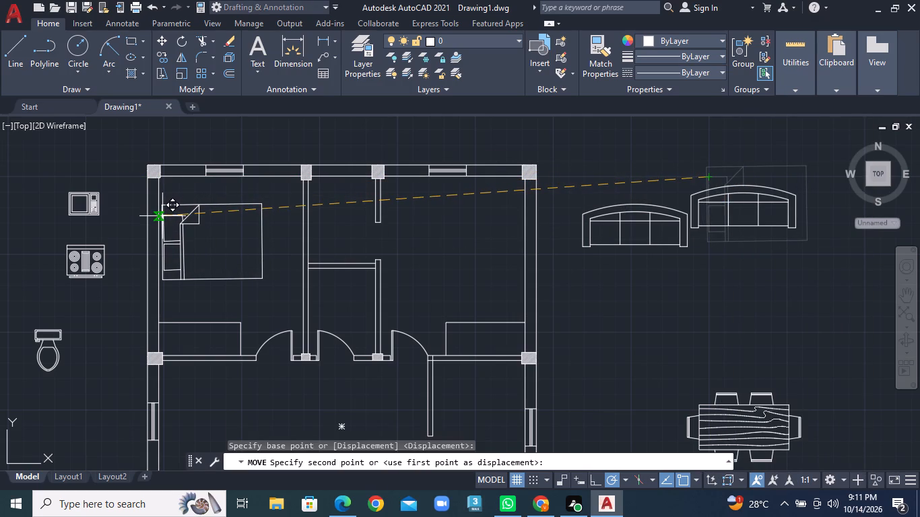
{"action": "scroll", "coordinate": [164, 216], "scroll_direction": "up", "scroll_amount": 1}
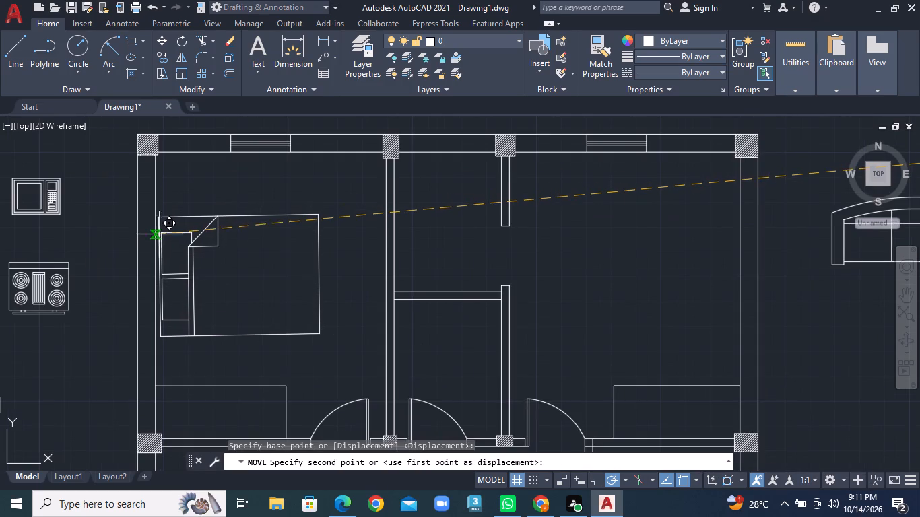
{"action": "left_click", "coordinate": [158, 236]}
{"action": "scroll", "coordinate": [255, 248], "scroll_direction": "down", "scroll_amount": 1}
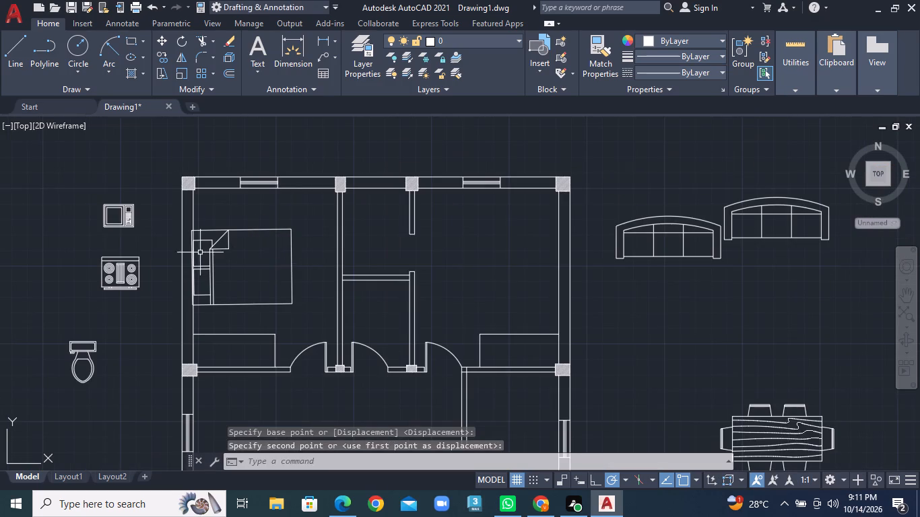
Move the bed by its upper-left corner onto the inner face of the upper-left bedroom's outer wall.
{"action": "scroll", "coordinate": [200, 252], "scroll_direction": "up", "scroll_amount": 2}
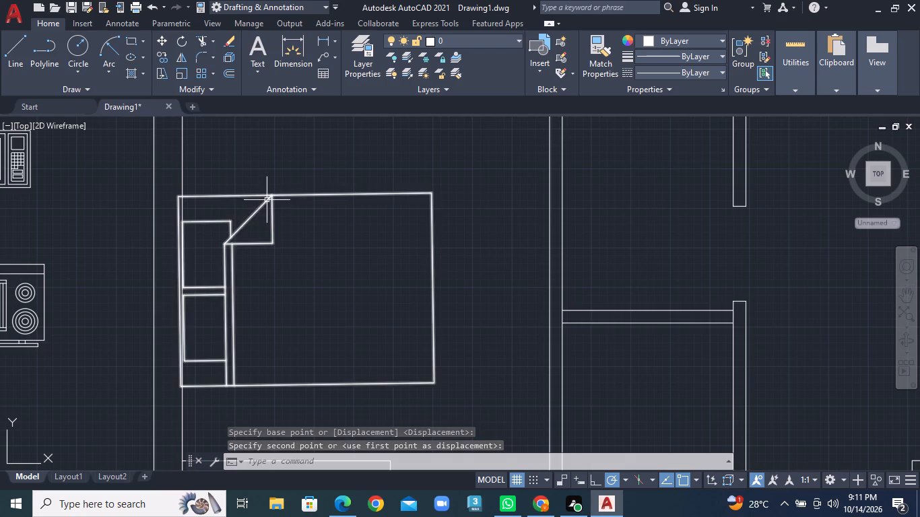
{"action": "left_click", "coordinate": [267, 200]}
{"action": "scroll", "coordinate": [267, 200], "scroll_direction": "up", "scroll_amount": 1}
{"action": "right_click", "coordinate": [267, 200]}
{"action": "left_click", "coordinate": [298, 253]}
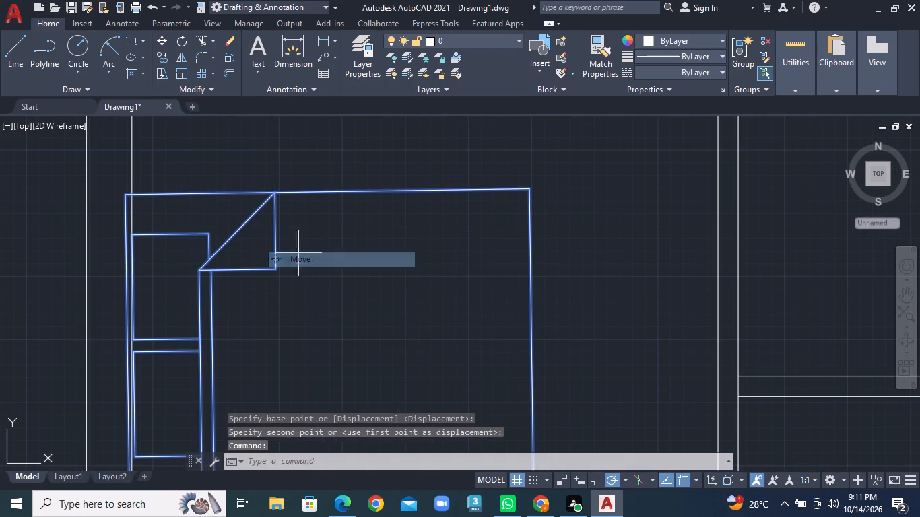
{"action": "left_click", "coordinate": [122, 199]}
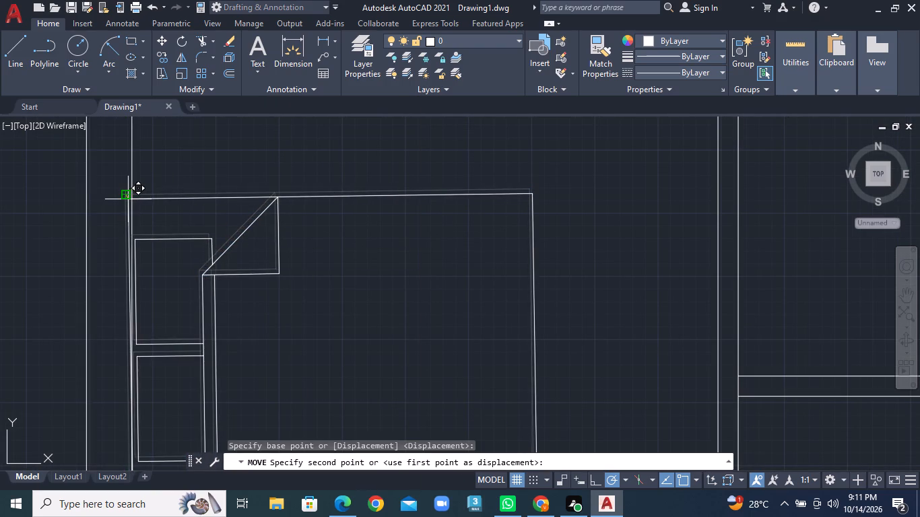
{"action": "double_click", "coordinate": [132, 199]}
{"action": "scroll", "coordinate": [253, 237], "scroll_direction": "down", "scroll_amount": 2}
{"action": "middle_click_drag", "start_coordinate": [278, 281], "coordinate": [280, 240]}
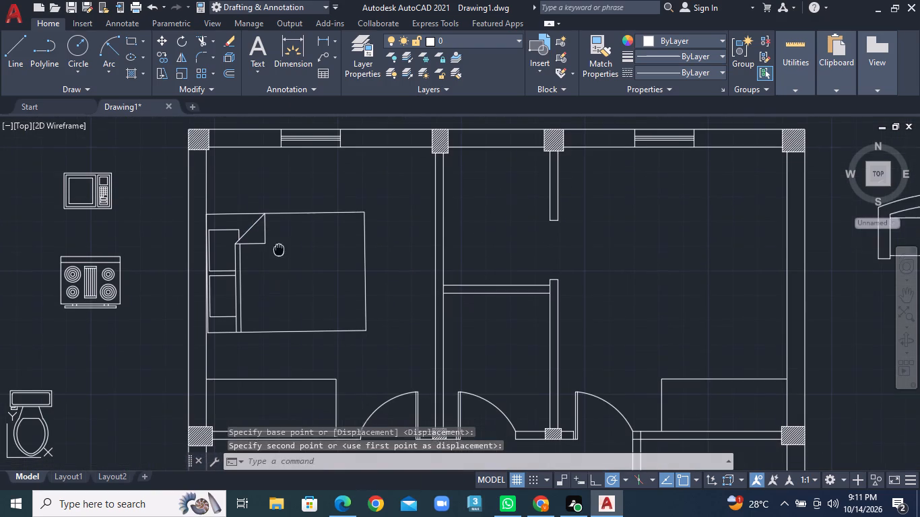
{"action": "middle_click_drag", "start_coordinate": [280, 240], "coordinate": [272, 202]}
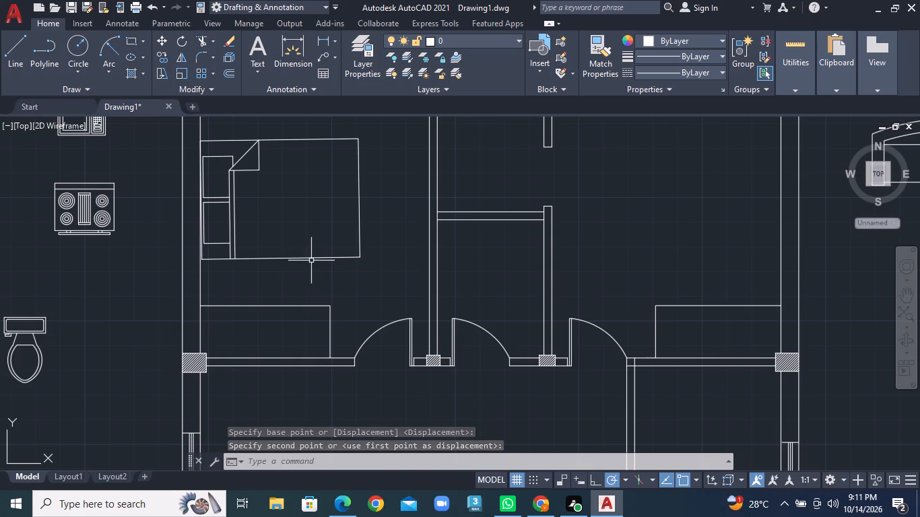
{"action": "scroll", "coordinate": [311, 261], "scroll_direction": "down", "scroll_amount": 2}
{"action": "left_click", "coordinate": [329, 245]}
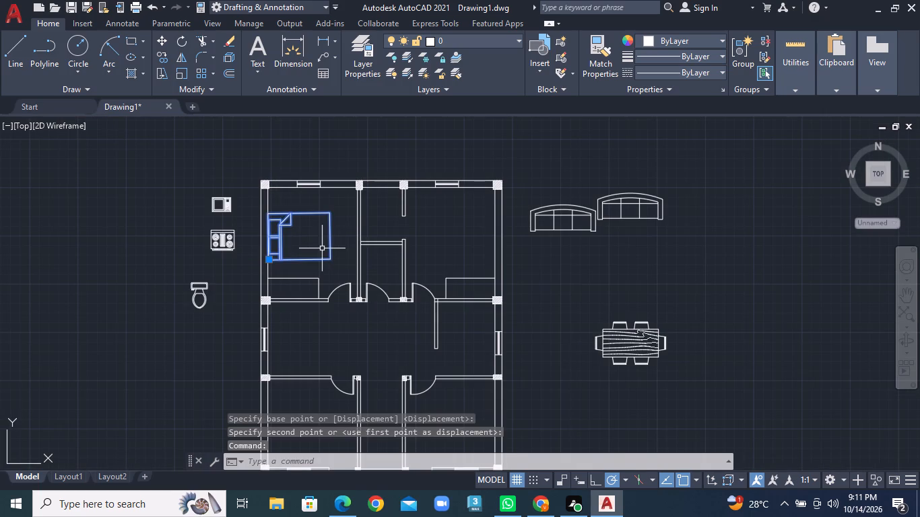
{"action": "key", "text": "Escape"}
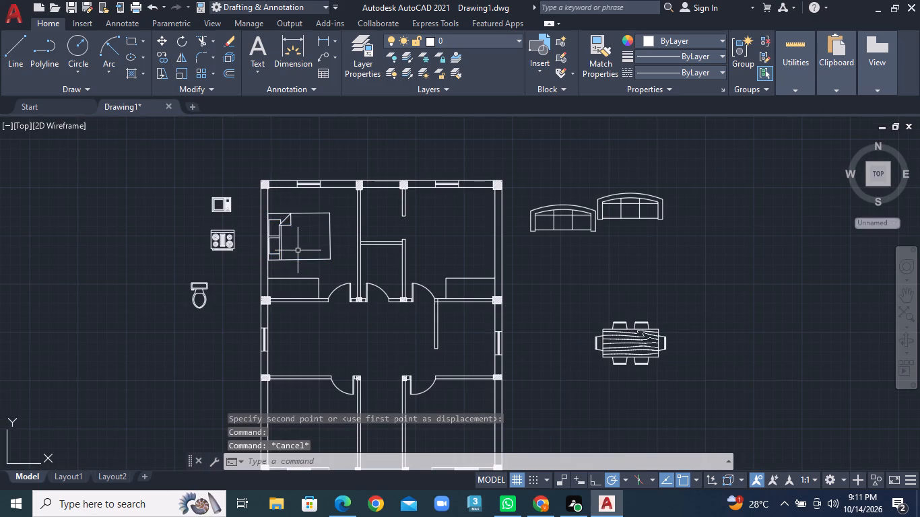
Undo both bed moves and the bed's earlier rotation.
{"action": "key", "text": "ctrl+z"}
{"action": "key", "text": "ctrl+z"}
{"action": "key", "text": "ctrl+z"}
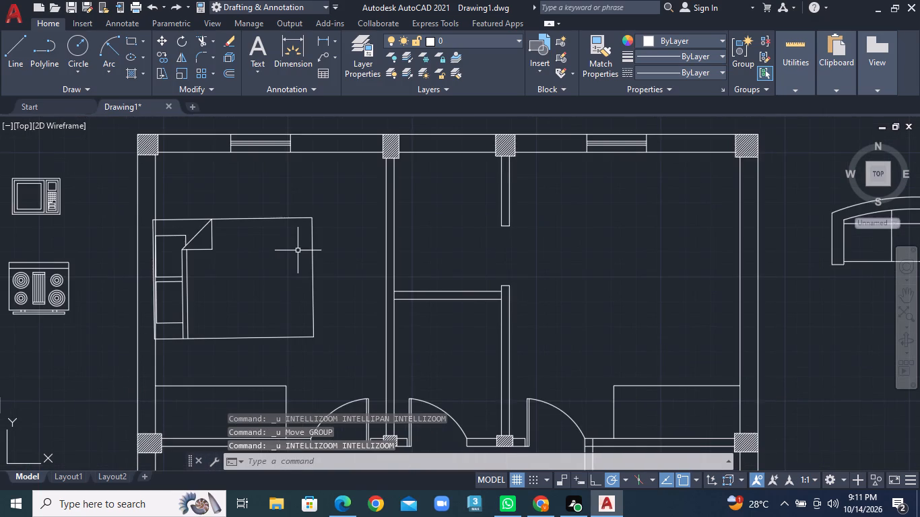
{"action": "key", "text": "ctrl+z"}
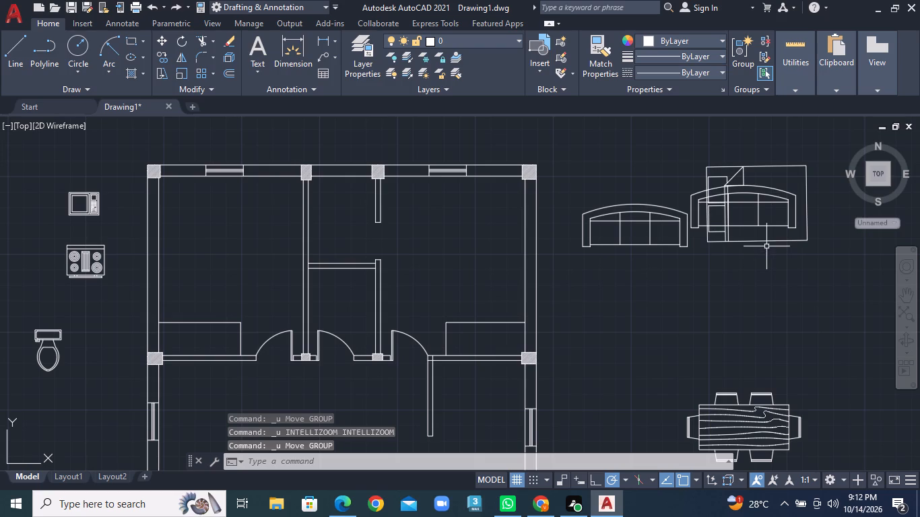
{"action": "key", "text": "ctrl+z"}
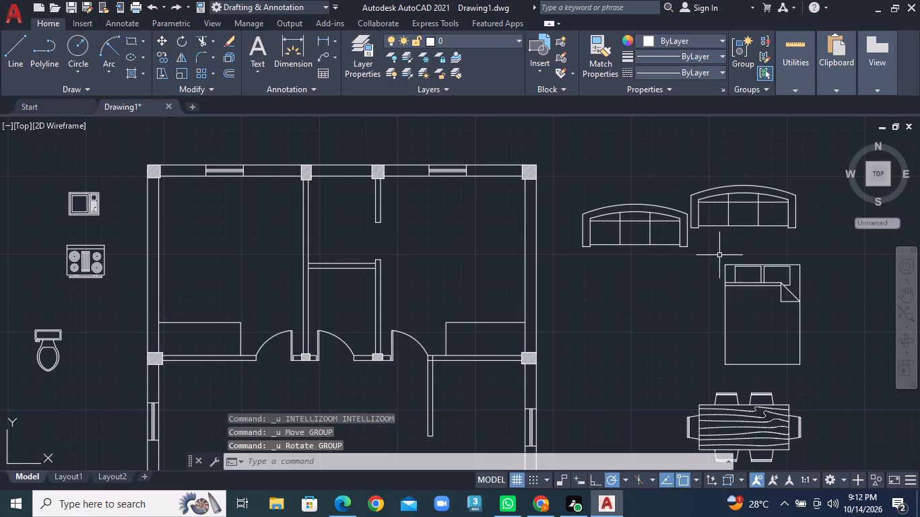
Rotate the queen bed 90° counterclockwise about its upper-left corner.
{"action": "left_click", "coordinate": [754, 269]}
{"action": "left_click", "coordinate": [754, 269]}
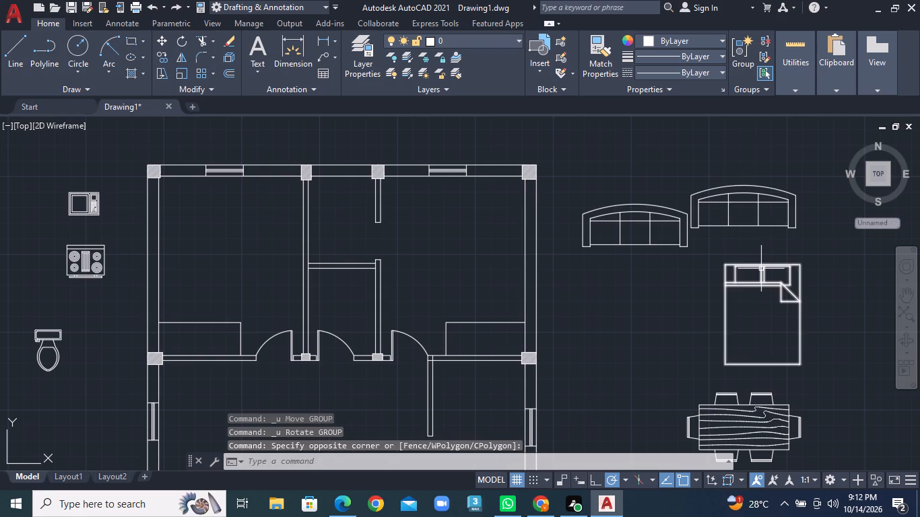
{"action": "left_click", "coordinate": [764, 269]}
{"action": "right_click", "coordinate": [764, 269]}
{"action": "left_click", "coordinate": [786, 302]}
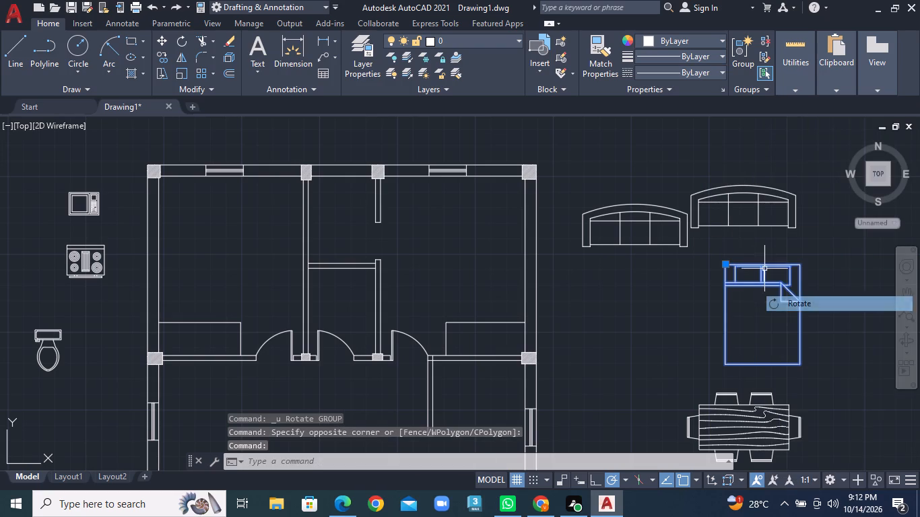
{"action": "left_click", "coordinate": [719, 270]}
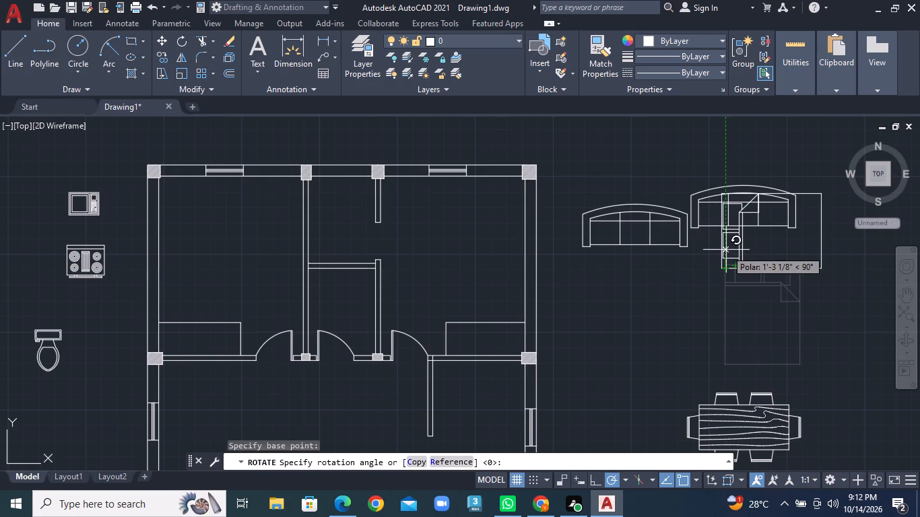
{"action": "left_click", "coordinate": [726, 250]}
{"action": "double_click", "coordinate": [725, 259]}
{"action": "right_click", "coordinate": [725, 259]}
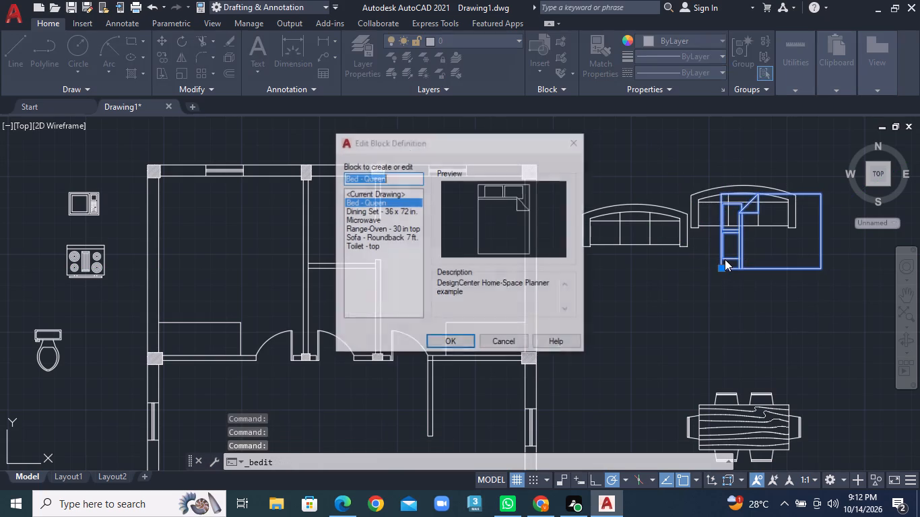
{"action": "left_click", "coordinate": [576, 141]}
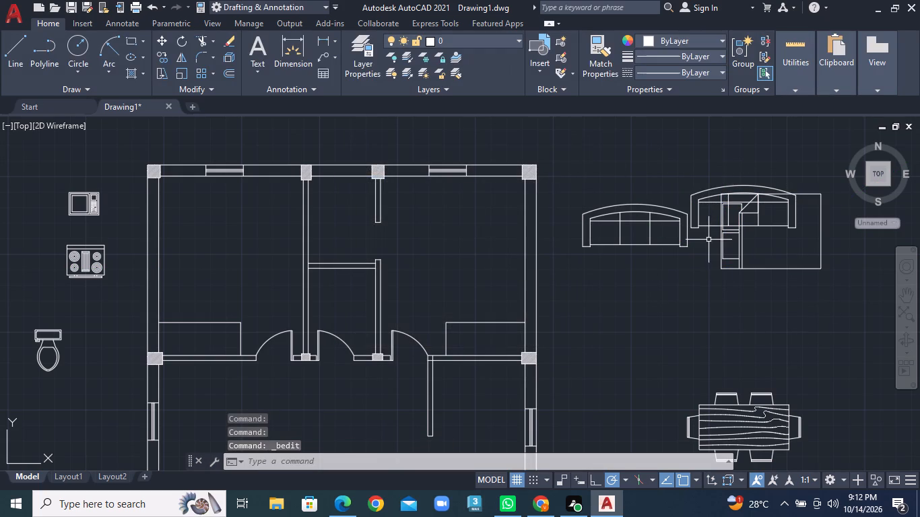
Move the rotated bed by its lower-left corner into the upper-left bedroom, with its head at the outer wall.
{"action": "left_click", "coordinate": [721, 245]}
{"action": "right_click", "coordinate": [721, 245]}
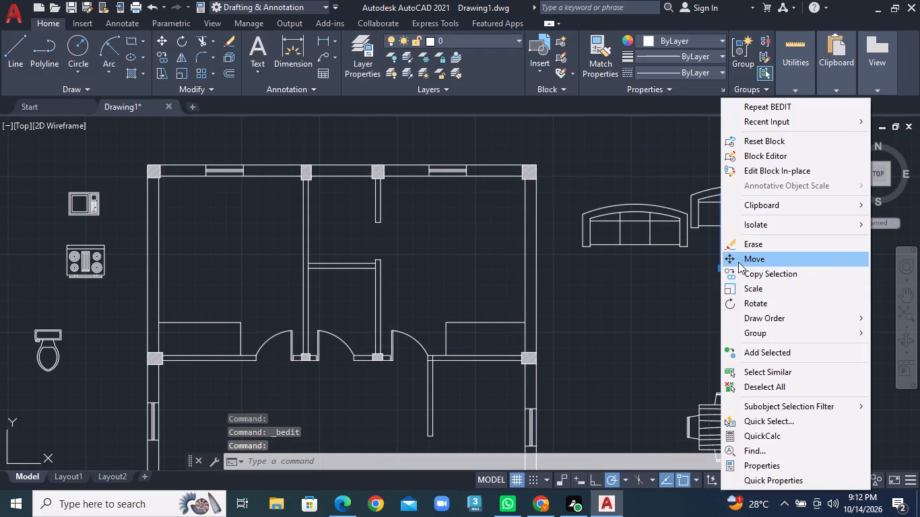
{"action": "left_click", "coordinate": [738, 262]}
{"action": "left_click", "coordinate": [725, 266]}
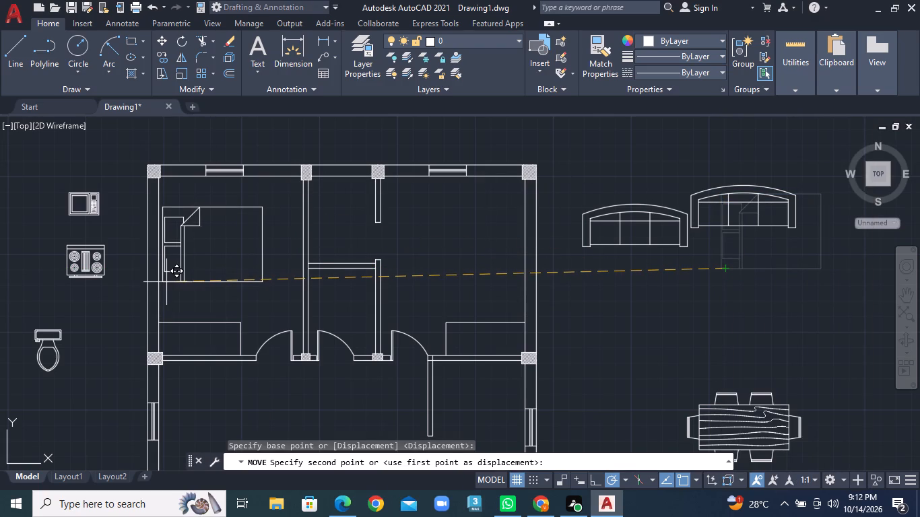
{"action": "double_click", "coordinate": [164, 283]}
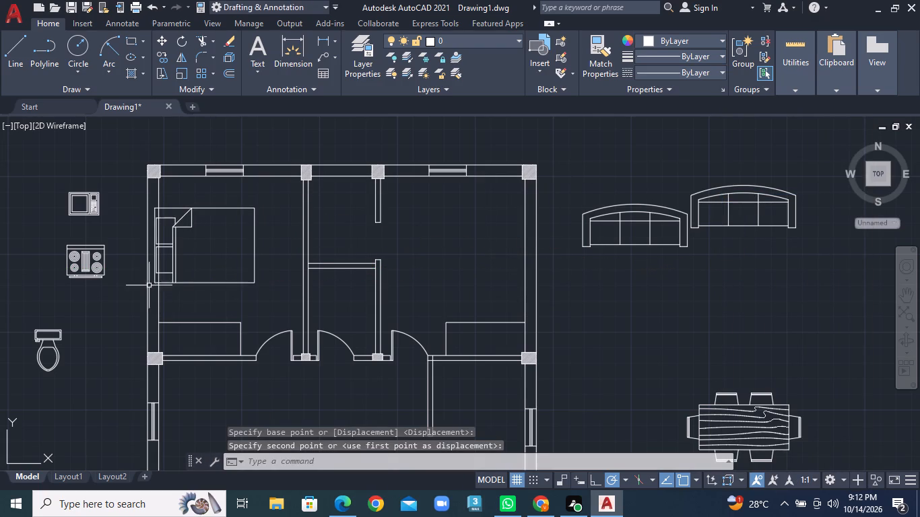
Shift the bed so its head sits flush with the inner face of the upper-left bedroom's outer wall.
{"action": "scroll", "coordinate": [187, 273], "scroll_direction": "up", "scroll_amount": 2}
{"action": "left_click", "coordinate": [156, 241]}
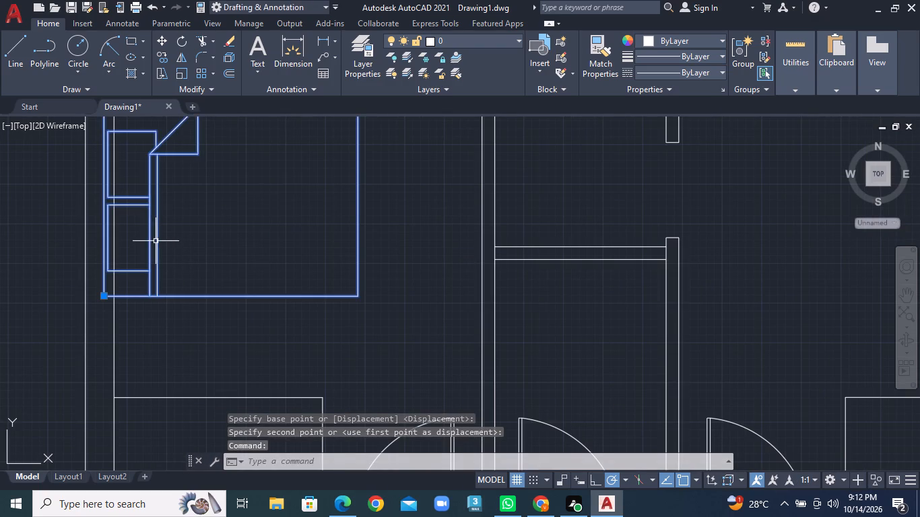
{"action": "right_click", "coordinate": [156, 241]}
{"action": "left_click", "coordinate": [203, 258]}
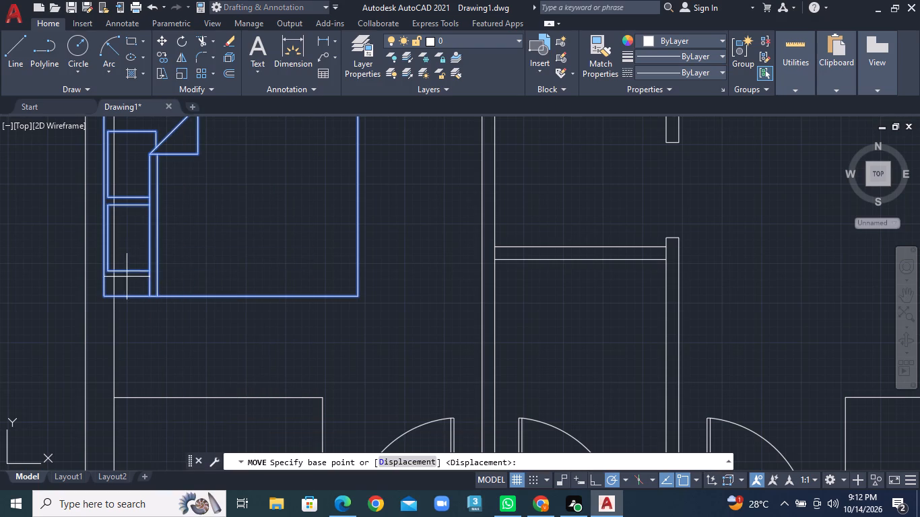
{"action": "left_click", "coordinate": [102, 289]}
{"action": "left_click", "coordinate": [116, 294]}
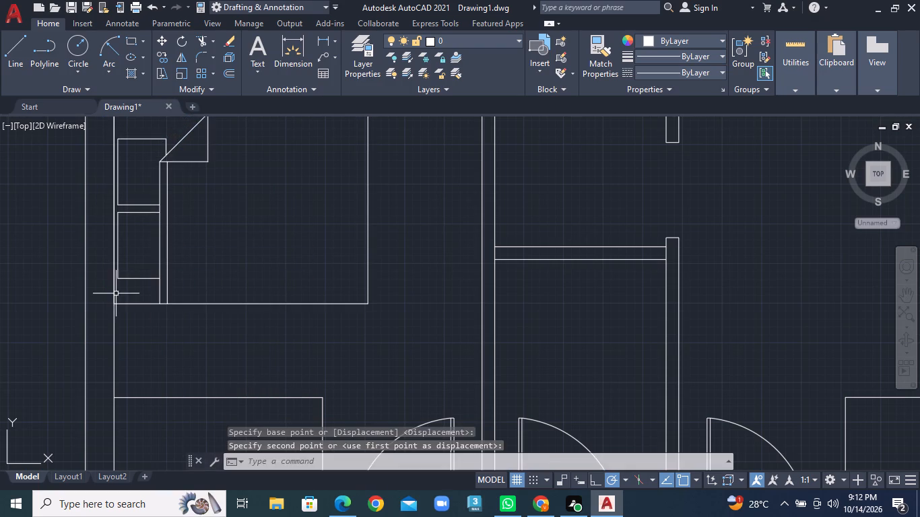
Copy the bed by its upper-right corner to the inner face of the outer wall in the upper-right bedroom.
{"action": "scroll", "coordinate": [217, 309], "scroll_direction": "down", "scroll_amount": 3}
{"action": "middle_click_drag", "start_coordinate": [254, 313], "coordinate": [159, 283]}
{"action": "left_click", "coordinate": [129, 240]}
{"action": "right_click", "coordinate": [129, 240]}
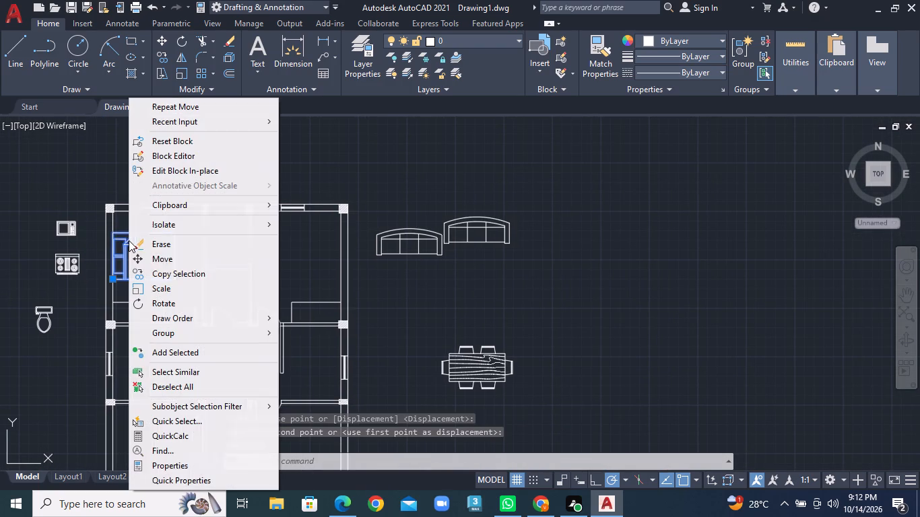
{"action": "left_click", "coordinate": [165, 279]}
{"action": "left_click", "coordinate": [172, 236]}
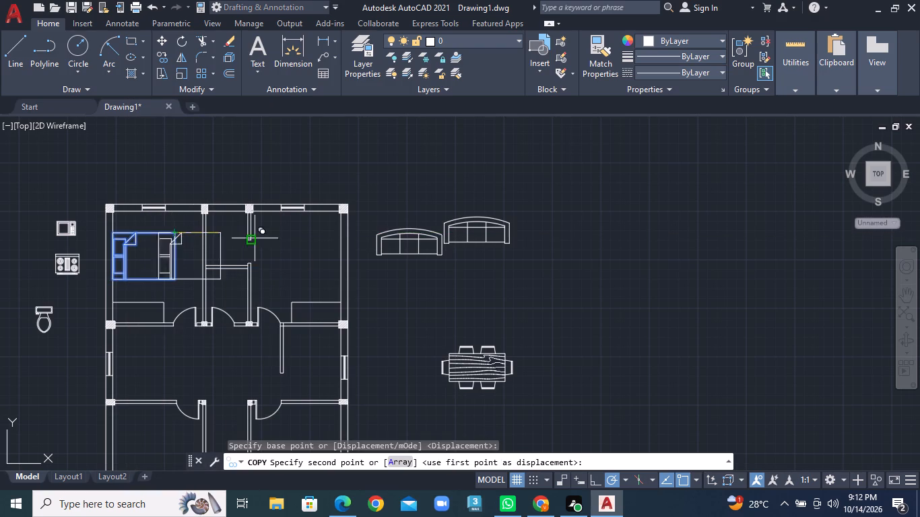
{"action": "left_click", "coordinate": [339, 241]}
{"action": "key", "text": "Escape"}
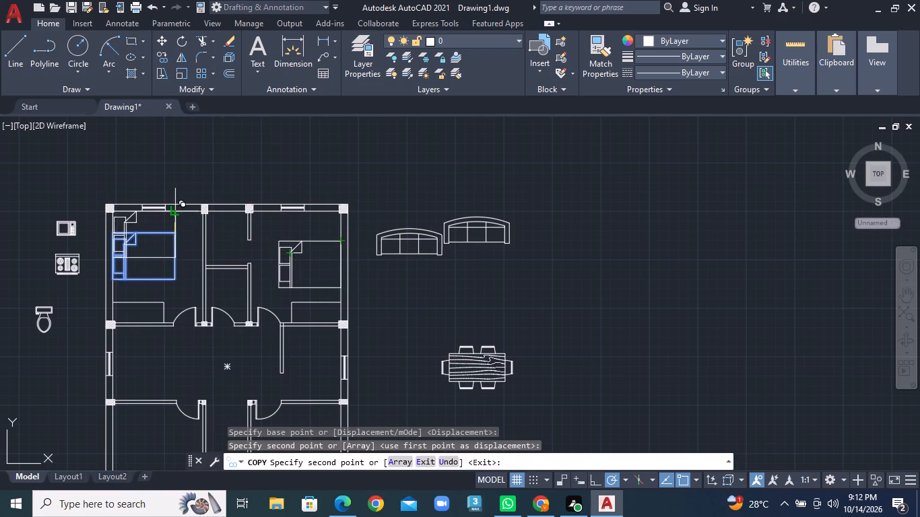
Rotate the copied bed 180° about its upper-left corner.
{"action": "left_click", "coordinate": [282, 242]}
{"action": "right_click", "coordinate": [282, 242]}
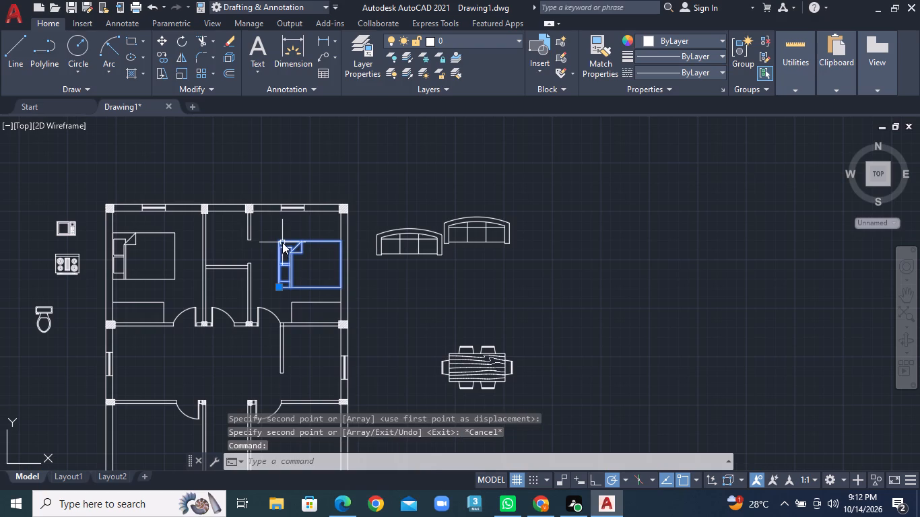
{"action": "left_click", "coordinate": [325, 305]}
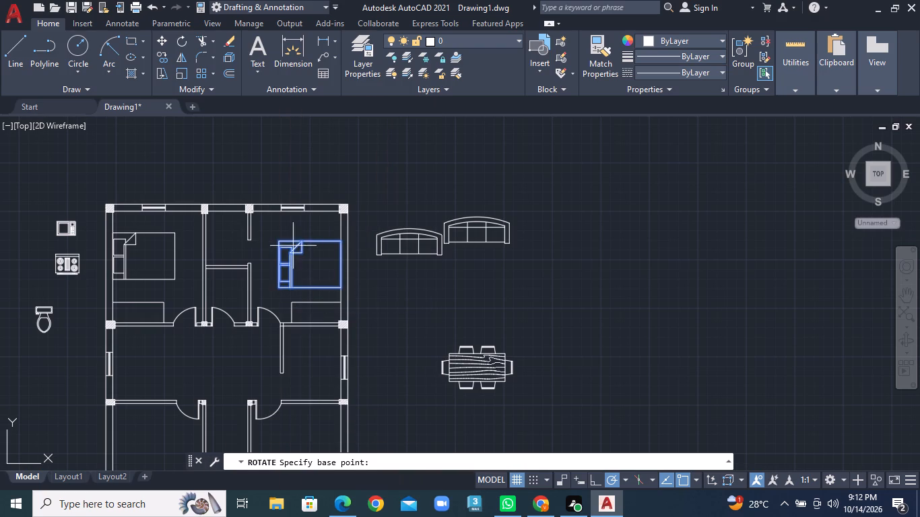
{"action": "left_click", "coordinate": [276, 238]}
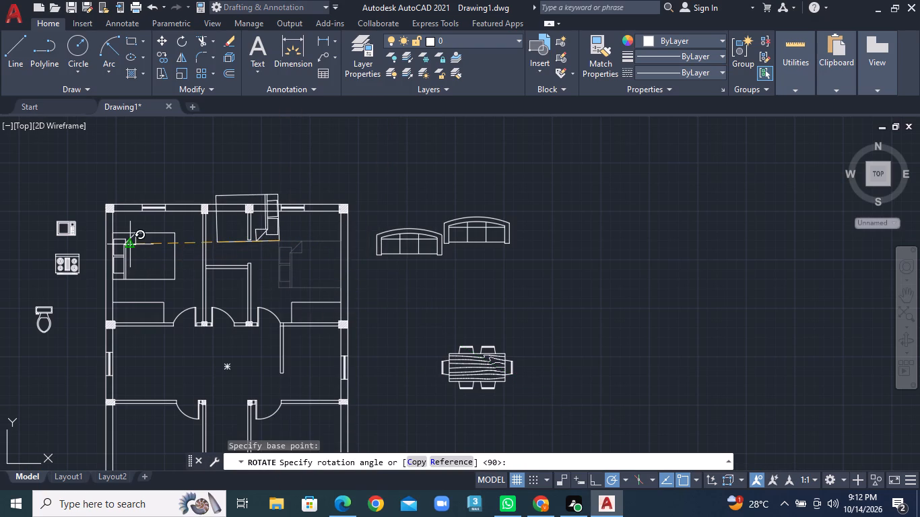
{"action": "left_click", "coordinate": [5, 239]}
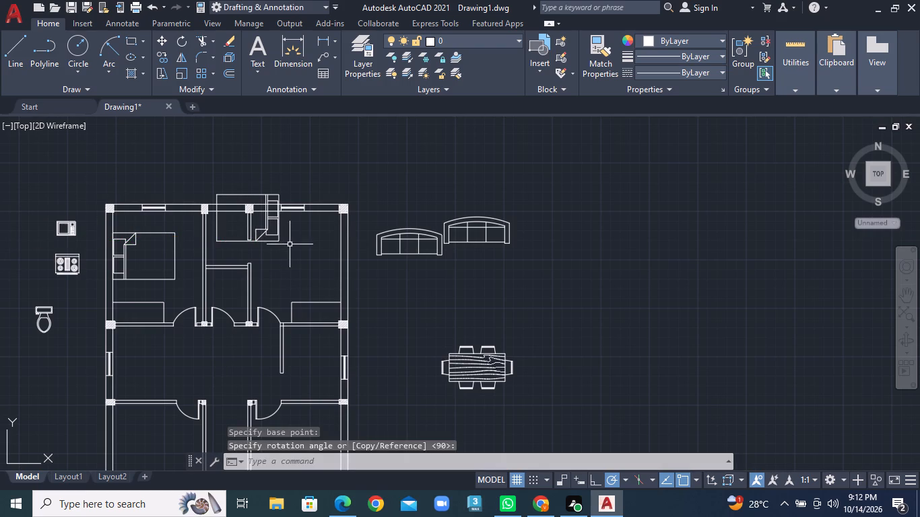
Move the 180°-rotated bed by its upper-right corner to the inner face of the outer wall in the upper-right bedroom.
{"action": "left_click", "coordinate": [278, 233]}
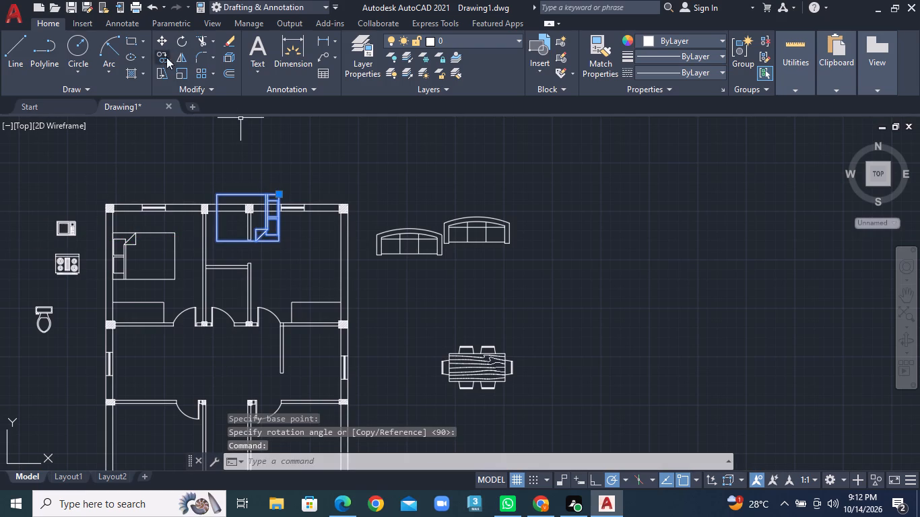
{"action": "left_click", "coordinate": [164, 40]}
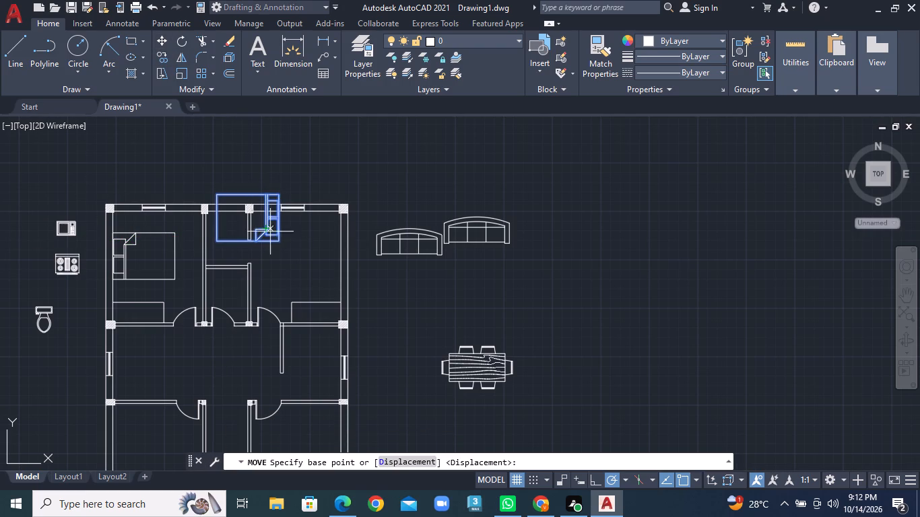
{"action": "left_click", "coordinate": [279, 193]}
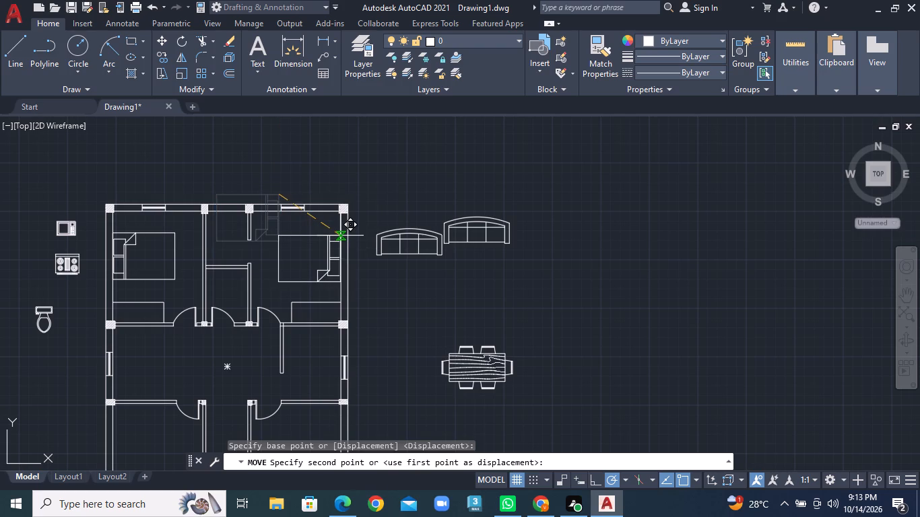
{"action": "double_click", "coordinate": [340, 236]}
Copy the upper-left bedroom's bed by its upper-left corner to the inner face of the outer wall in the lower-left bedroom.
{"action": "scroll", "coordinate": [234, 253], "scroll_direction": "down", "scroll_amount": 1}
{"action": "middle_click_drag", "start_coordinate": [281, 300], "coordinate": [287, 228]}
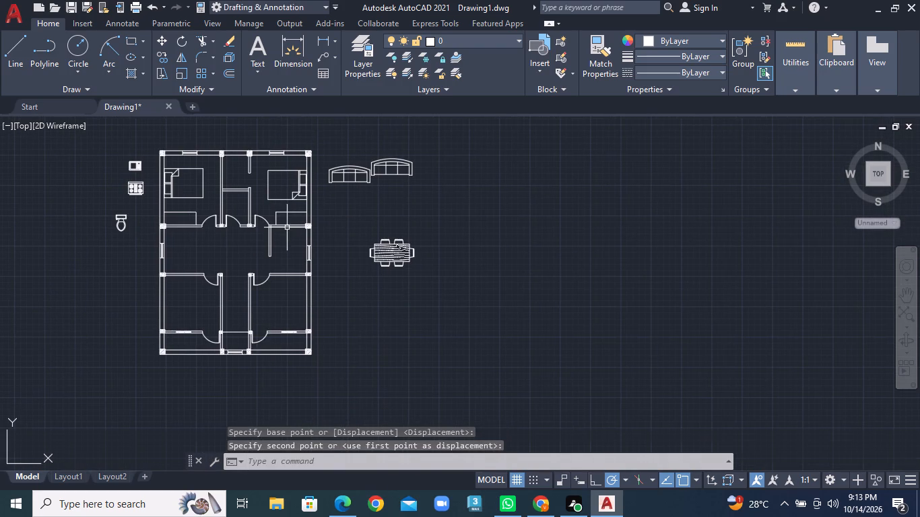
{"action": "left_click", "coordinate": [189, 172]}
{"action": "left_click", "coordinate": [189, 170]}
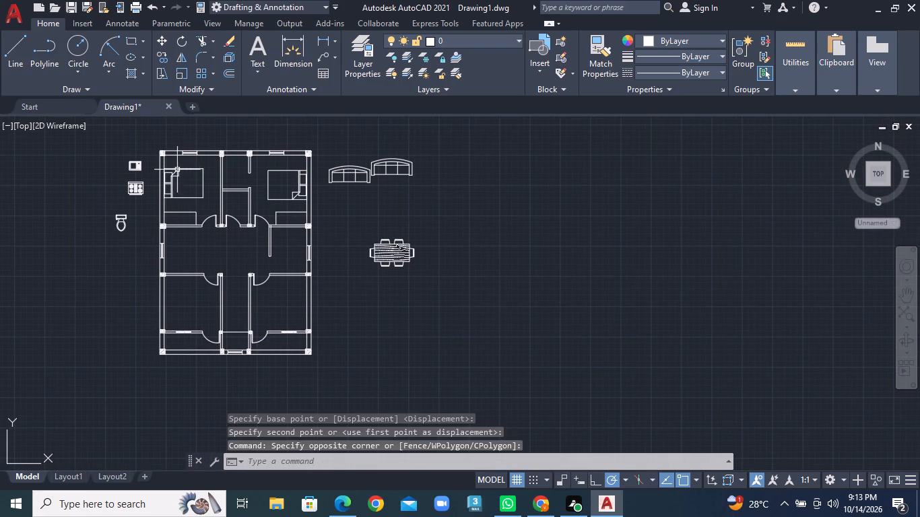
{"action": "left_click", "coordinate": [176, 170]}
{"action": "right_click", "coordinate": [176, 170]}
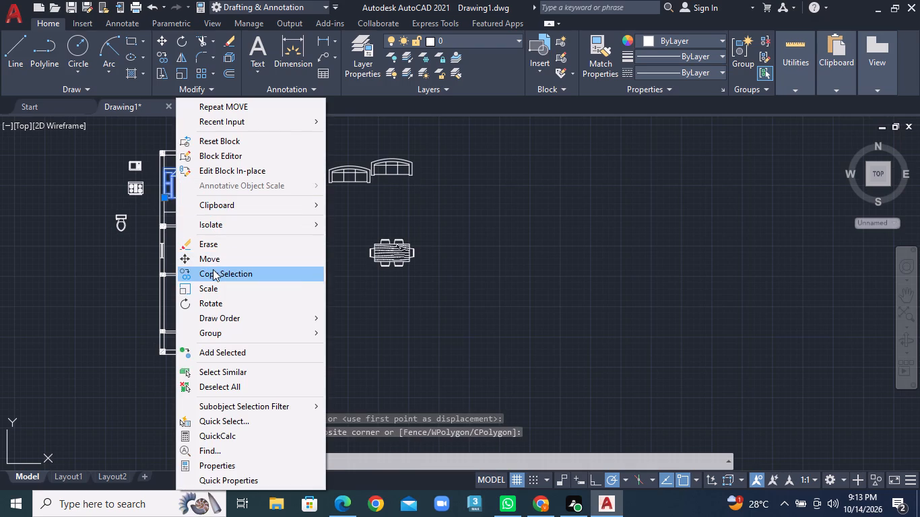
{"action": "left_click", "coordinate": [213, 269]}
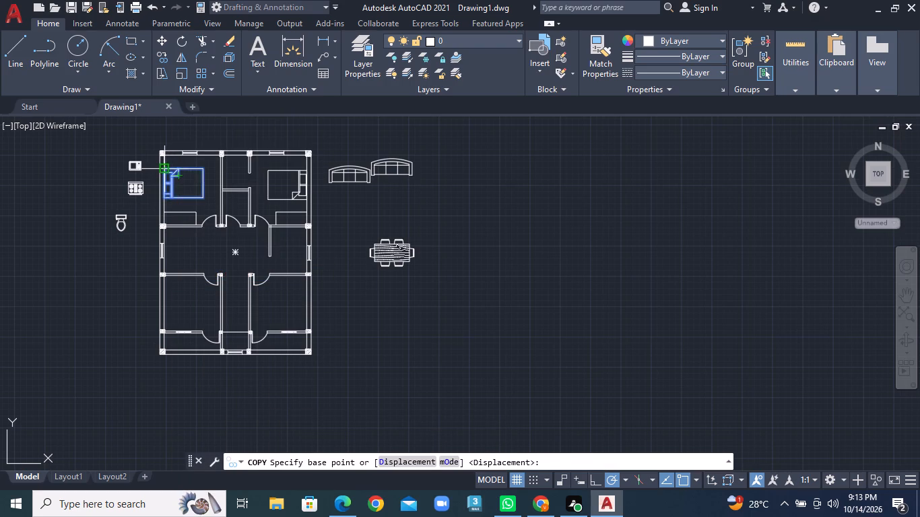
{"action": "left_click", "coordinate": [165, 169]}
{"action": "scroll", "coordinate": [160, 291], "scroll_direction": "up", "scroll_amount": 2}
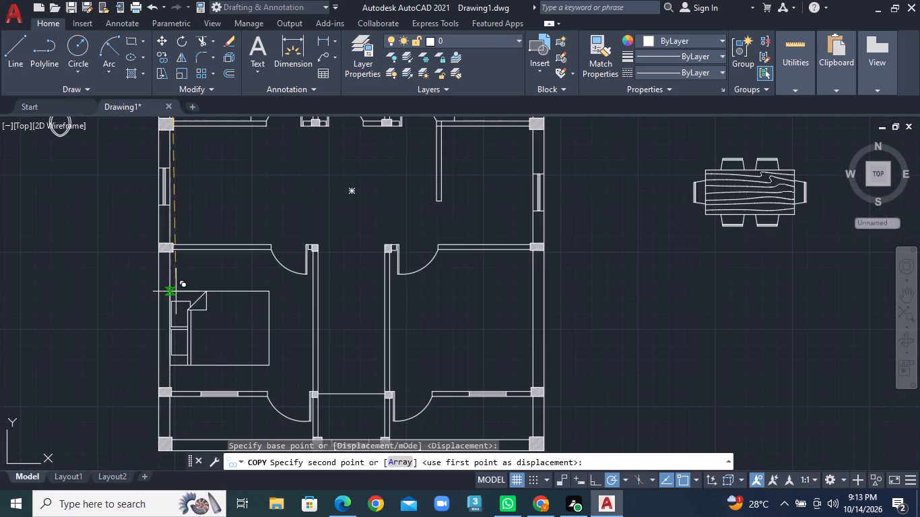
{"action": "left_click", "coordinate": [172, 289]}
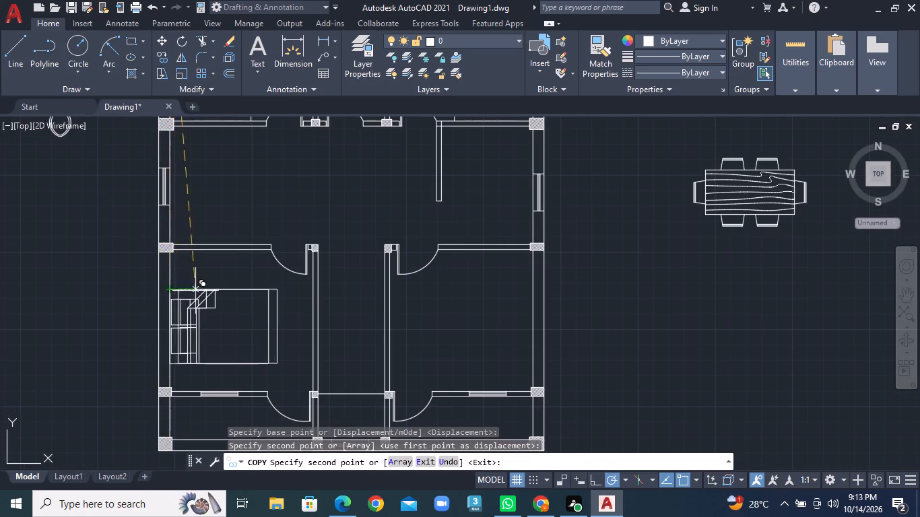
{"action": "scroll", "coordinate": [244, 290], "scroll_direction": "down", "scroll_amount": 1}
{"action": "key", "text": "Escape"}
Copy the upper-right bedroom's bed by its upper-right corner to the outer wall's inner face in the lower-right bedroom, level with the lower-left bed.
{"action": "middle_click_drag", "start_coordinate": [370, 211], "coordinate": [263, 305]}
{"action": "left_click", "coordinate": [305, 219]}
{"action": "right_click", "coordinate": [305, 219]}
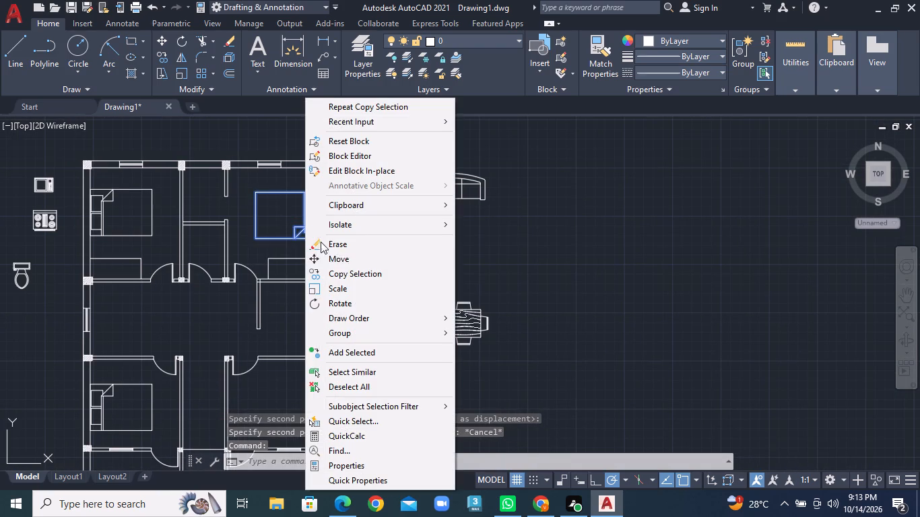
{"action": "left_click", "coordinate": [331, 278]}
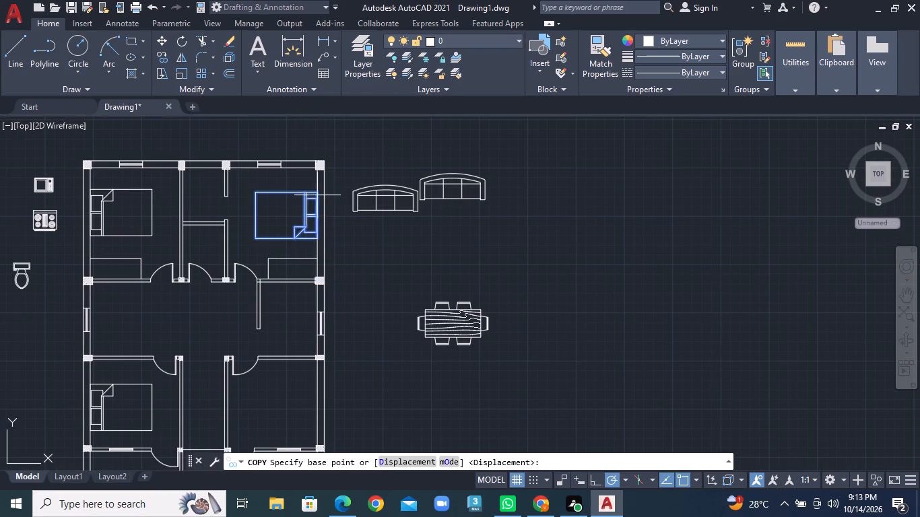
{"action": "left_click", "coordinate": [317, 195]}
{"action": "middle_click_drag", "start_coordinate": [290, 351], "coordinate": [315, 254]}
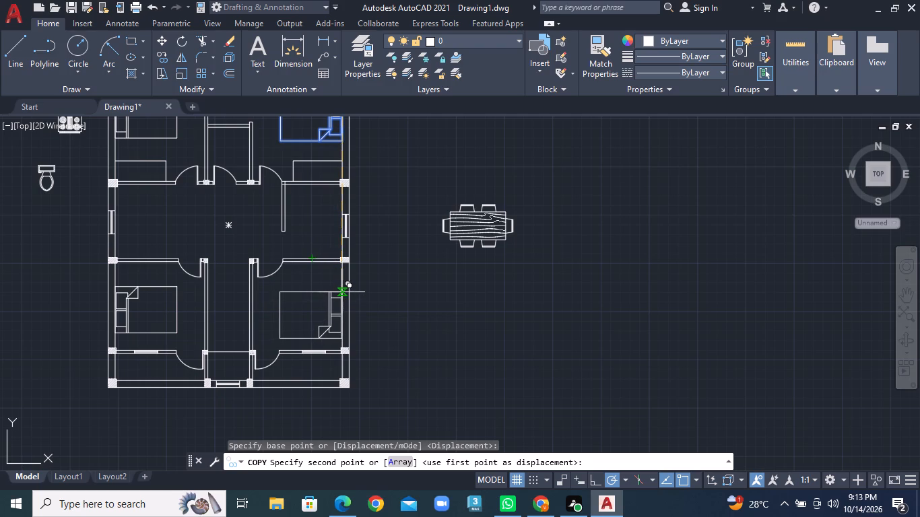
{"action": "left_click", "coordinate": [341, 287]}
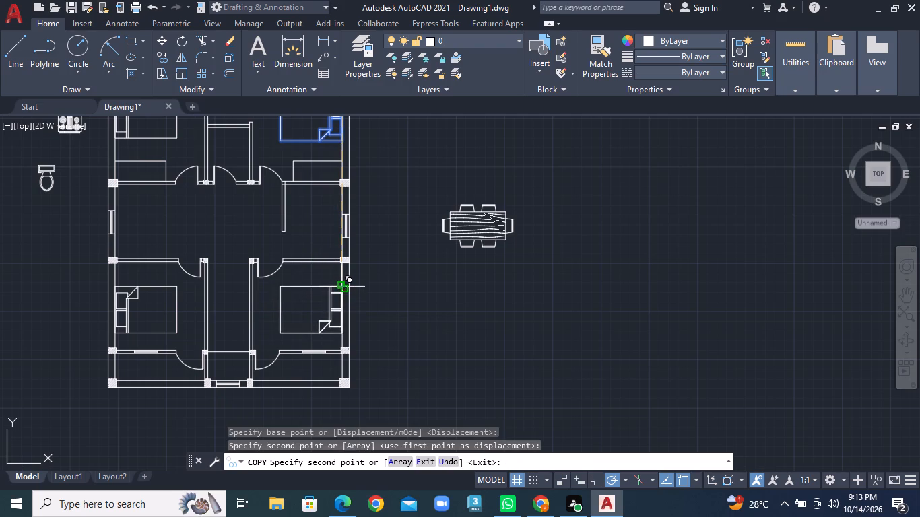
{"action": "key", "text": "Escape"}
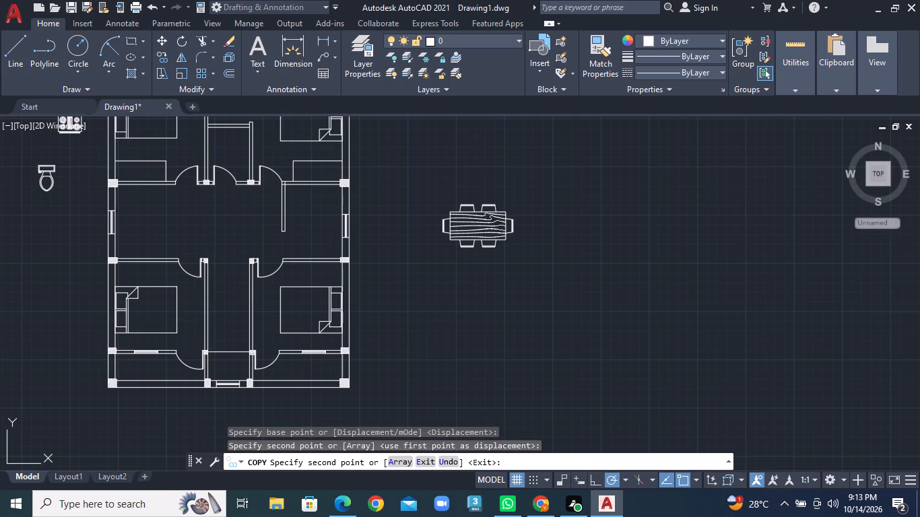
Rotate the dining set 270° about the tabletop's lower-right corner so that its long side runs vertically.
{"action": "scroll", "coordinate": [202, 339], "scroll_direction": "down", "scroll_amount": 1}
{"action": "middle_click_drag", "start_coordinate": [215, 321], "coordinate": [252, 331]}
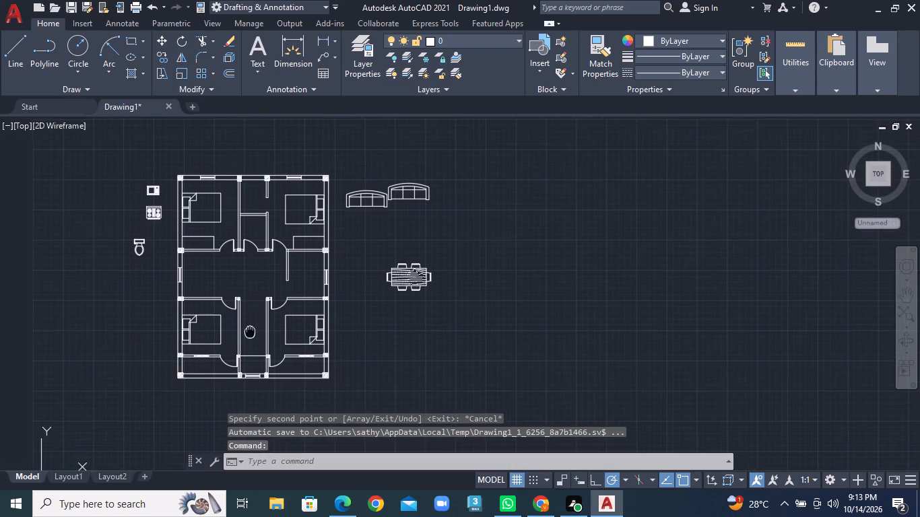
{"action": "middle_click_drag", "start_coordinate": [252, 331], "coordinate": [254, 361]}
{"action": "scroll", "coordinate": [261, 291], "scroll_direction": "up", "scroll_amount": 2}
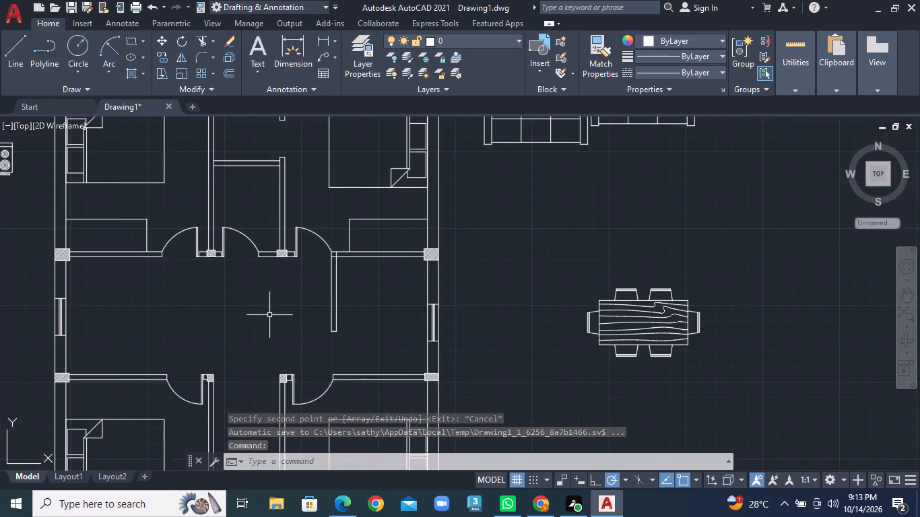
{"action": "middle_click_drag", "start_coordinate": [271, 311], "coordinate": [275, 263]}
{"action": "left_click", "coordinate": [605, 284]}
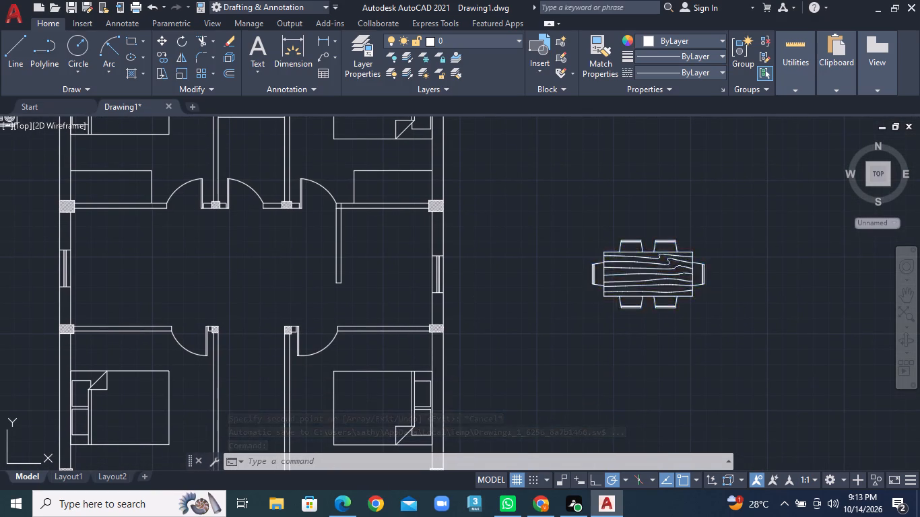
{"action": "right_click", "coordinate": [605, 284]}
{"action": "left_click", "coordinate": [655, 304]}
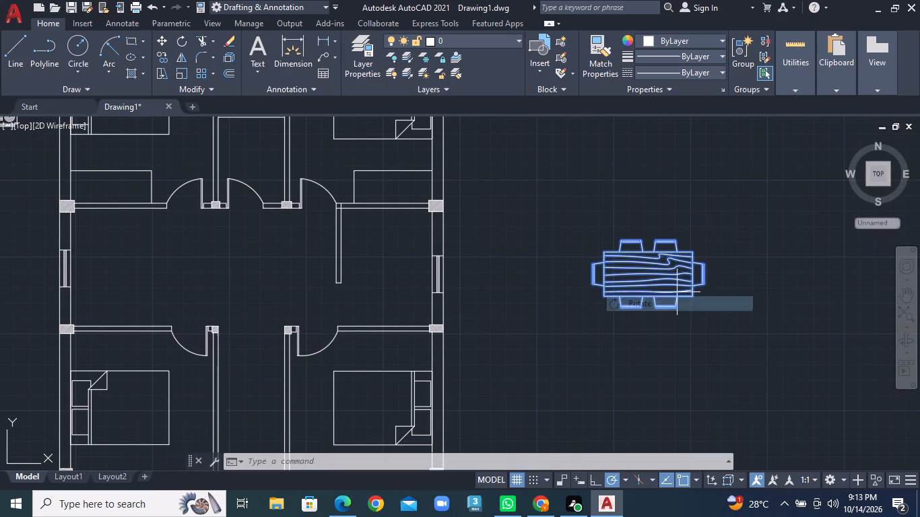
{"action": "left_click", "coordinate": [696, 293]}
{"action": "left_click", "coordinate": [691, 343]}
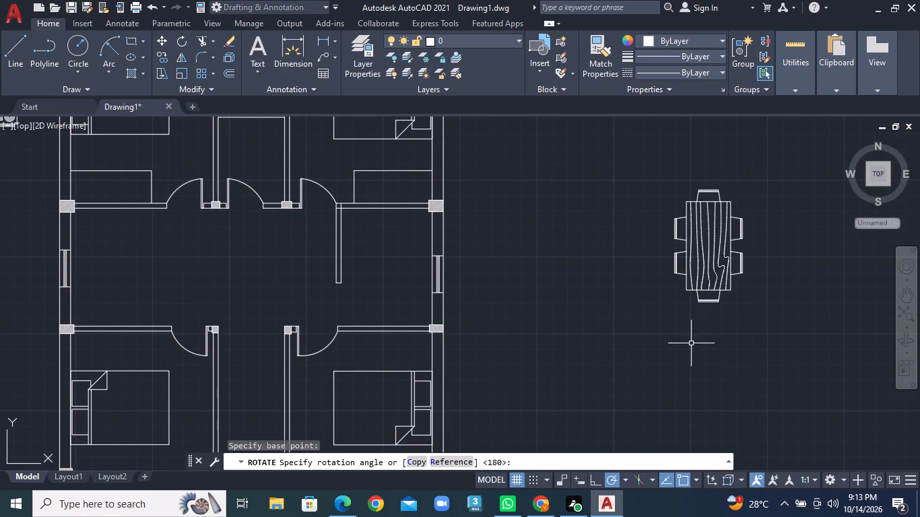
Move the dining set into the central hall, just left of the short partition wall.
{"action": "triple_click", "coordinate": [717, 254]}
{"action": "left_click", "coordinate": [710, 254]}
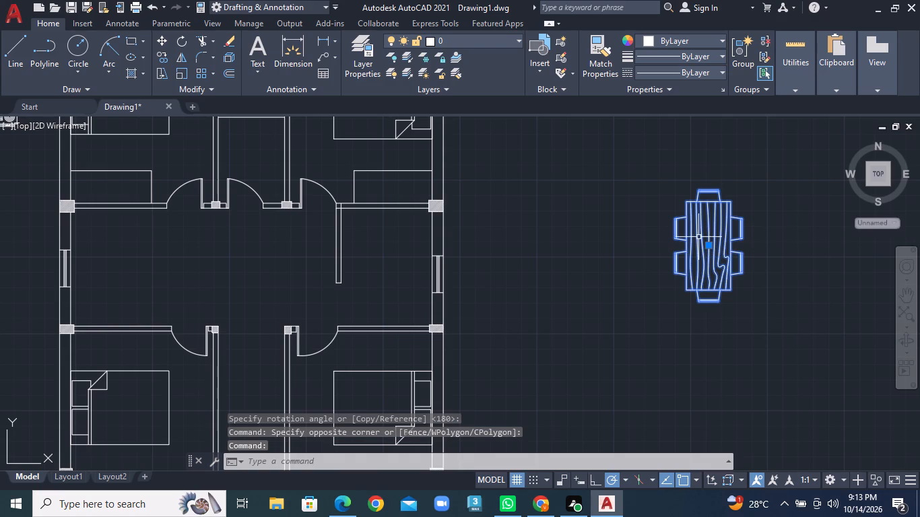
{"action": "left_click", "coordinate": [161, 37]}
{"action": "left_click", "coordinate": [723, 207]}
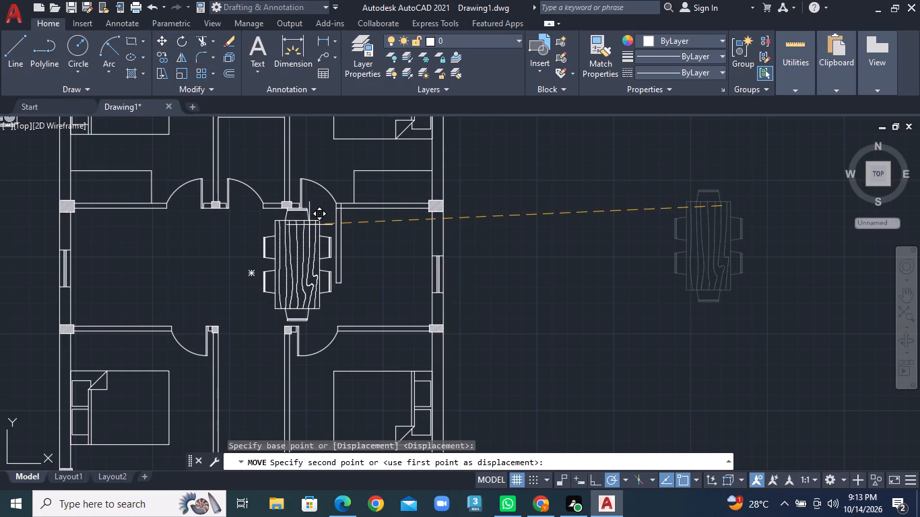
{"action": "left_click", "coordinate": [309, 226]}
Scale the dining set down slightly from a base point near the tabletop's lower-left corner.
{"action": "double_click", "coordinate": [299, 241]}
{"action": "left_click", "coordinate": [293, 240]}
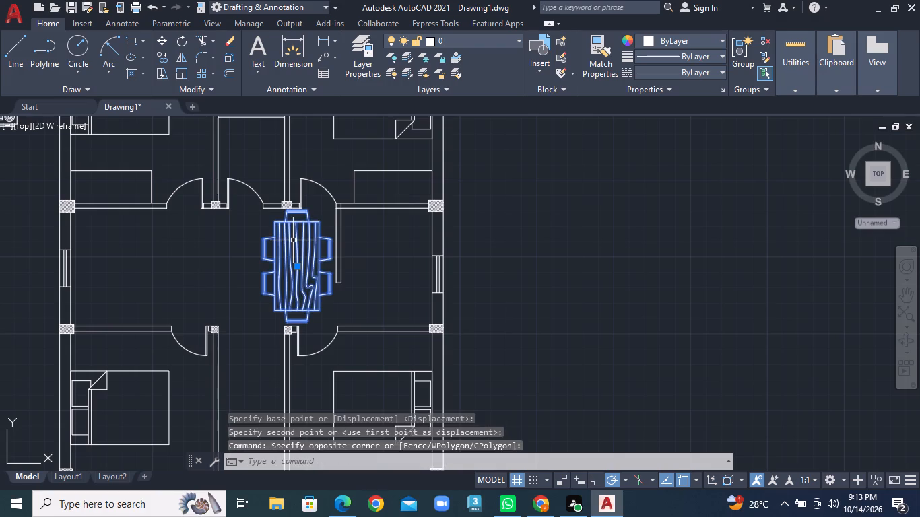
{"action": "right_click", "coordinate": [293, 240]}
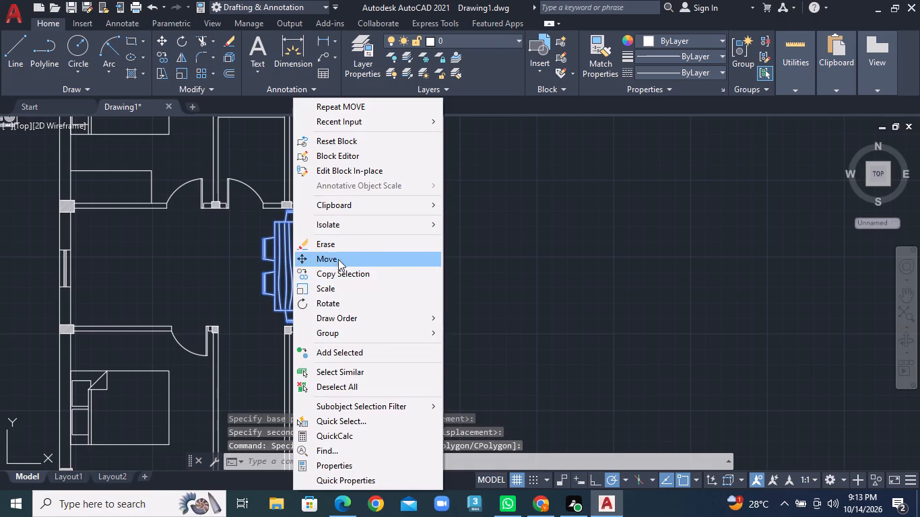
{"action": "left_click", "coordinate": [337, 286]}
{"action": "left_click", "coordinate": [282, 309]}
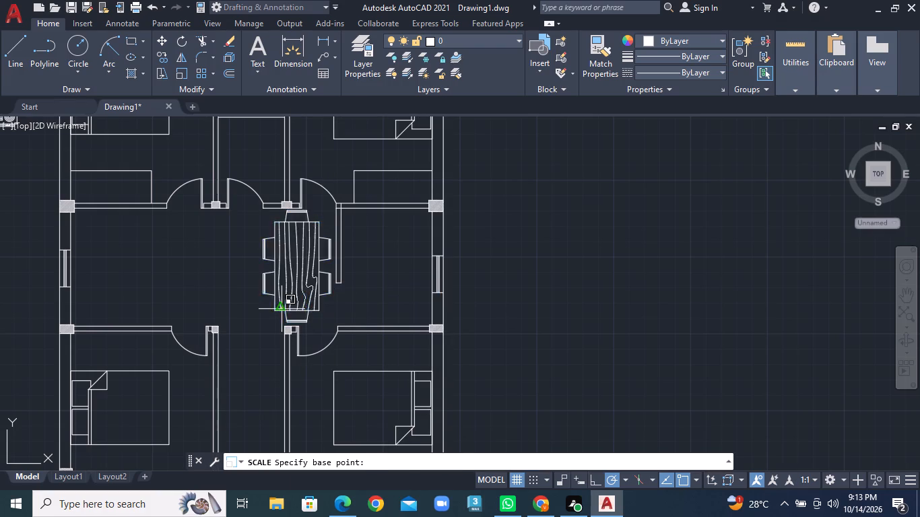
{"action": "left_click", "coordinate": [306, 269]}
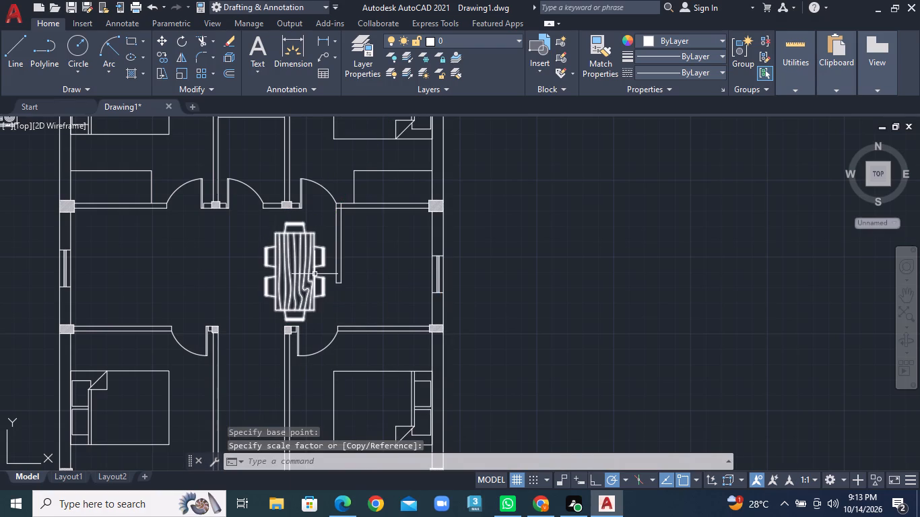
Rotate the sofa nearer the house 90° counterclockwise about a point near its lower-left corner.
{"action": "scroll", "coordinate": [236, 250], "scroll_direction": "down", "scroll_amount": 2}
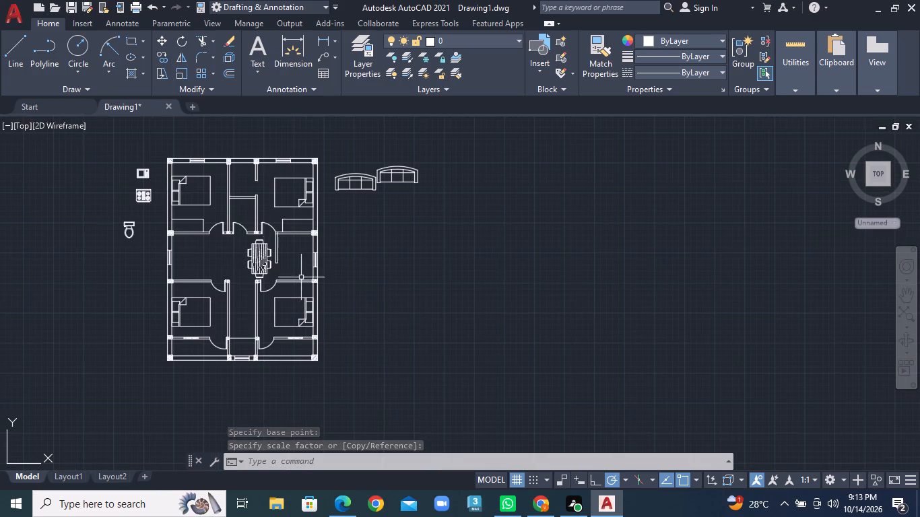
{"action": "middle_click_drag", "start_coordinate": [335, 263], "coordinate": [429, 276]}
{"action": "left_click", "coordinate": [447, 197]}
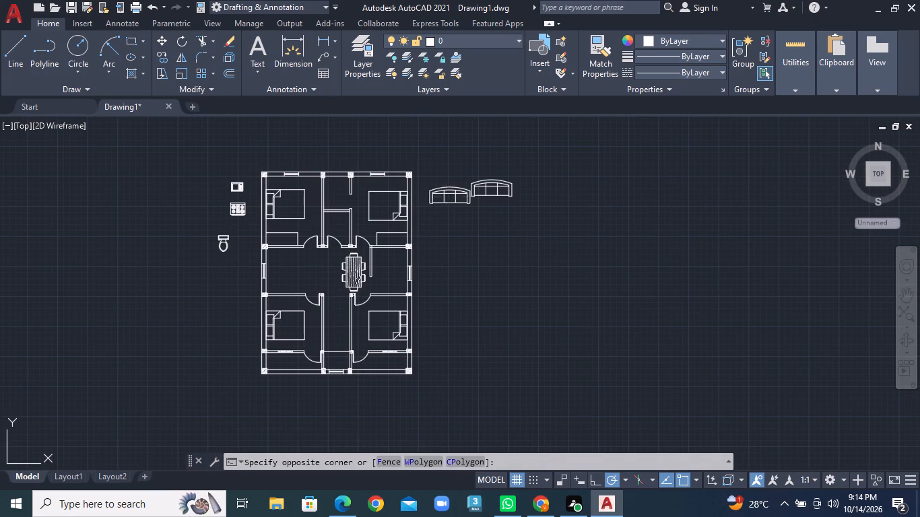
{"action": "double_click", "coordinate": [440, 197]}
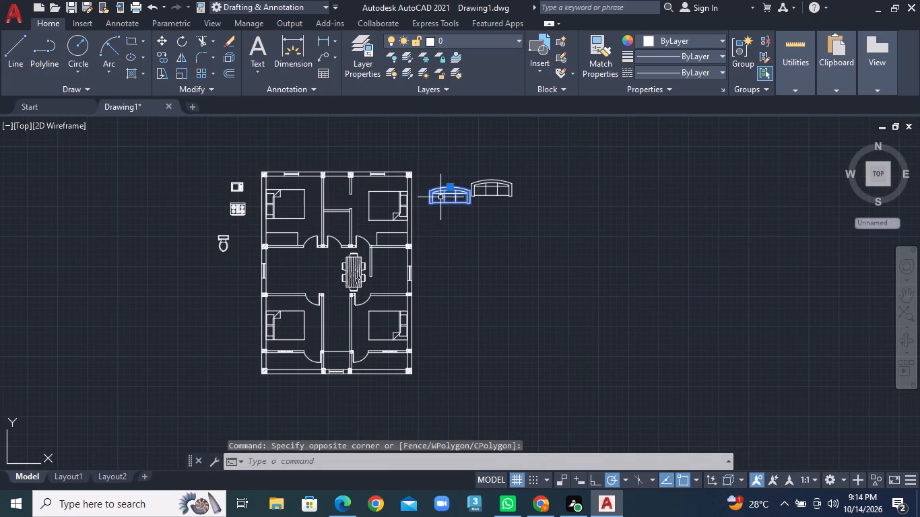
{"action": "right_click", "coordinate": [440, 226]}
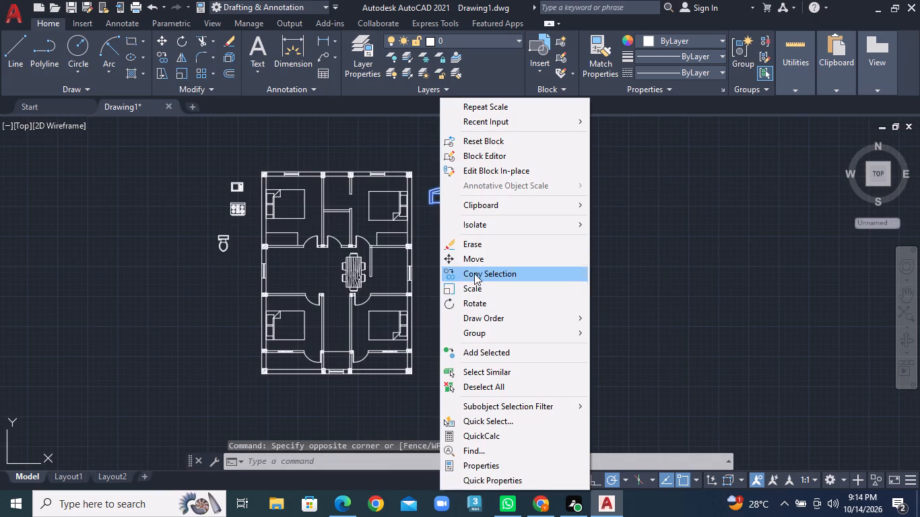
{"action": "left_click", "coordinate": [476, 305]}
{"action": "left_click", "coordinate": [432, 212]}
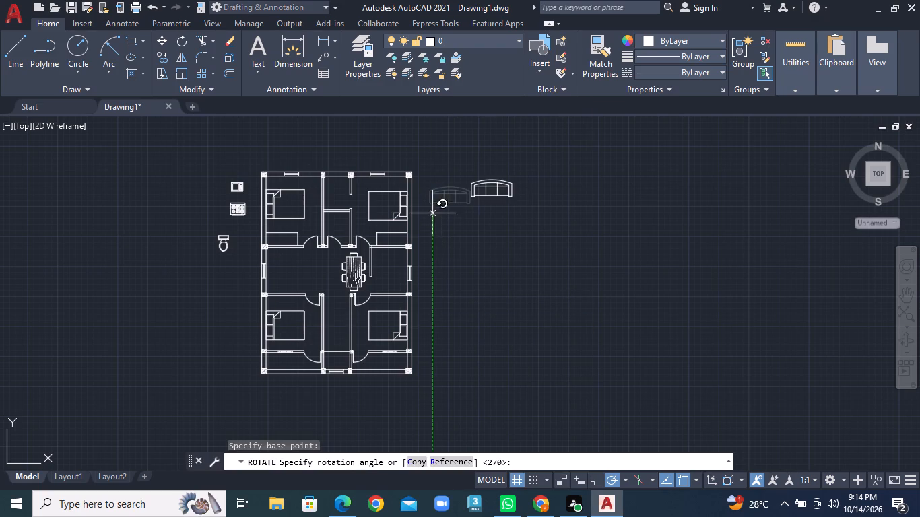
{"action": "left_click", "coordinate": [436, 154]}
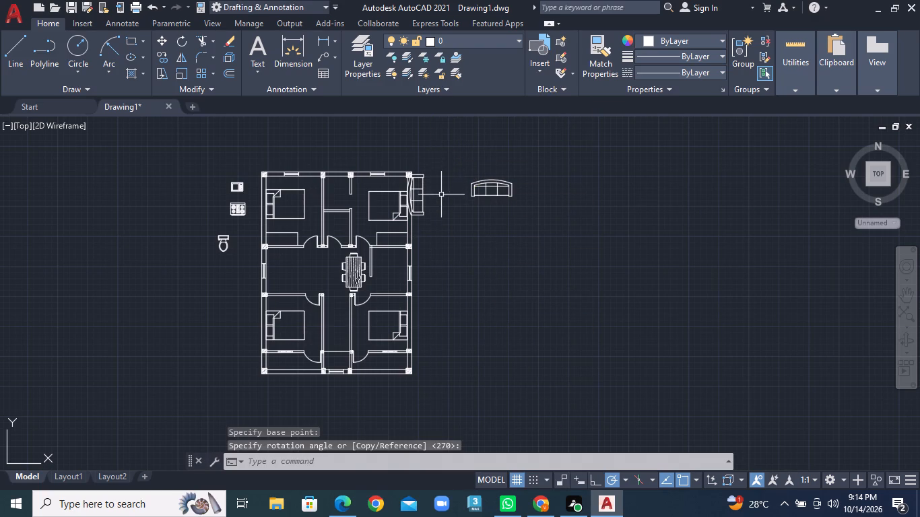
Rotate the other sofa about 180° around a point near its lower-right corner so that its back faces down.
{"action": "left_click", "coordinate": [500, 186]}
{"action": "right_click", "coordinate": [500, 186]}
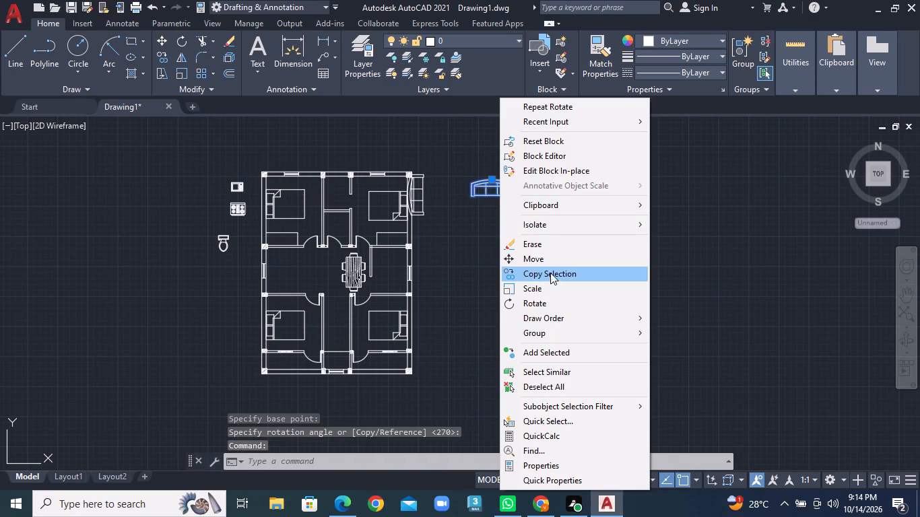
{"action": "left_click", "coordinate": [549, 298]}
{"action": "left_click", "coordinate": [514, 204]}
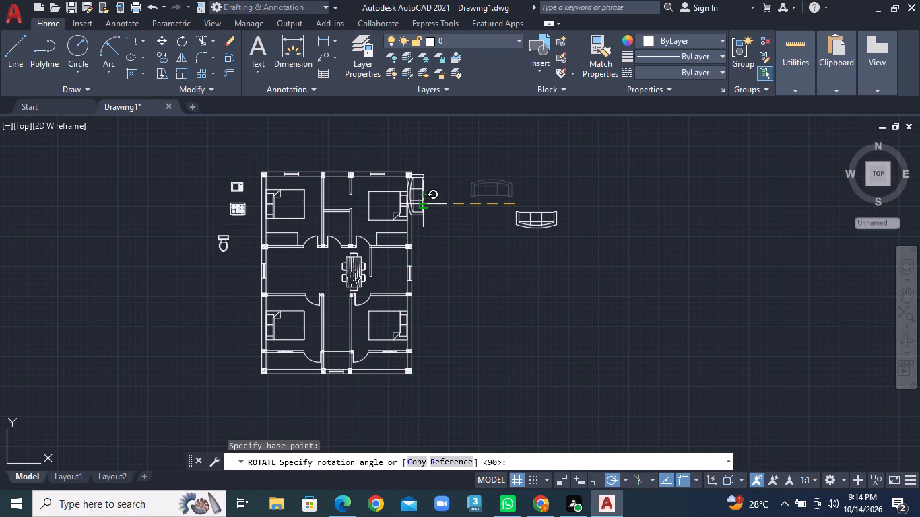
{"action": "left_click", "coordinate": [203, 204]}
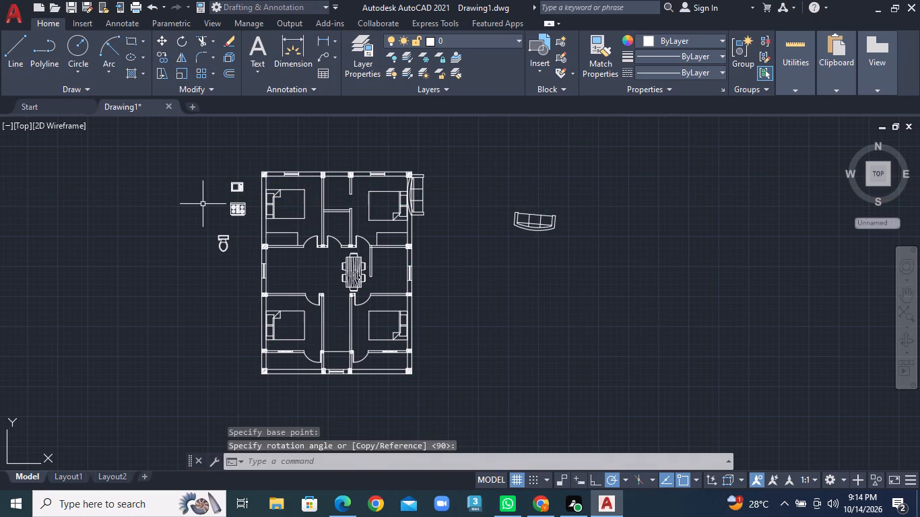
Undo the last rotation of the sofa farther from the house, and rotate it 180° about a point just off its lower-right corner.
{"action": "key", "text": "ctrl+z"}
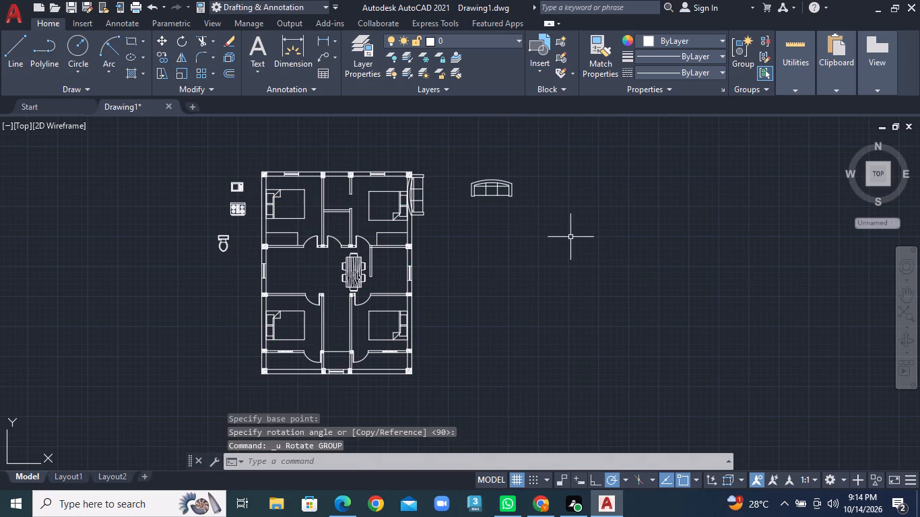
{"action": "left_click", "coordinate": [513, 194]}
{"action": "right_click", "coordinate": [513, 194]}
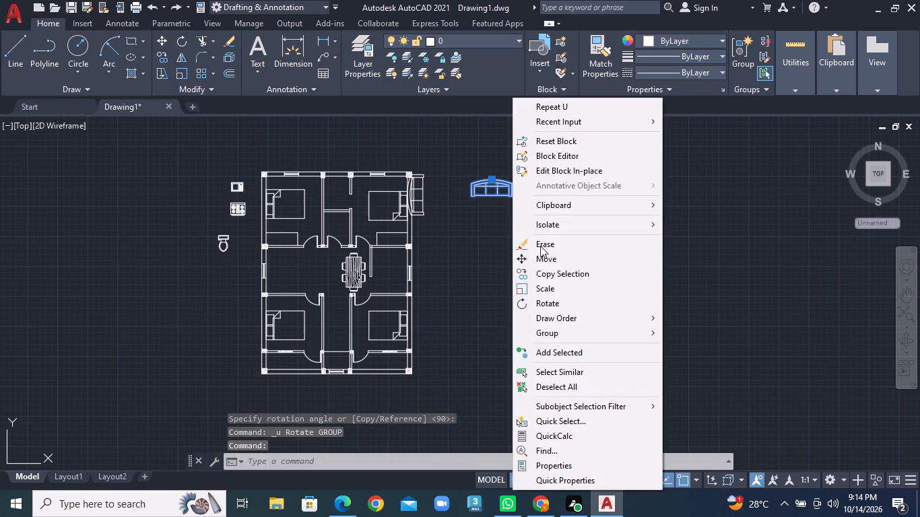
{"action": "left_click", "coordinate": [551, 304]}
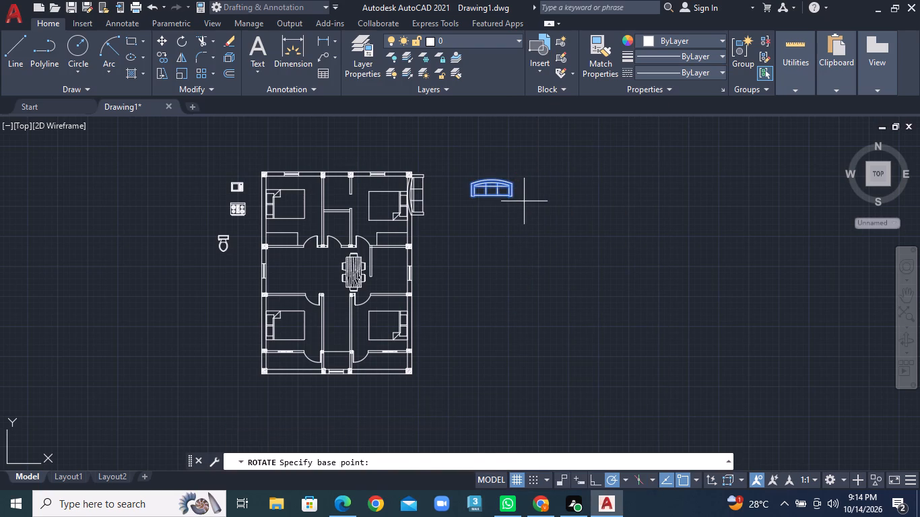
{"action": "left_click", "coordinate": [521, 198]}
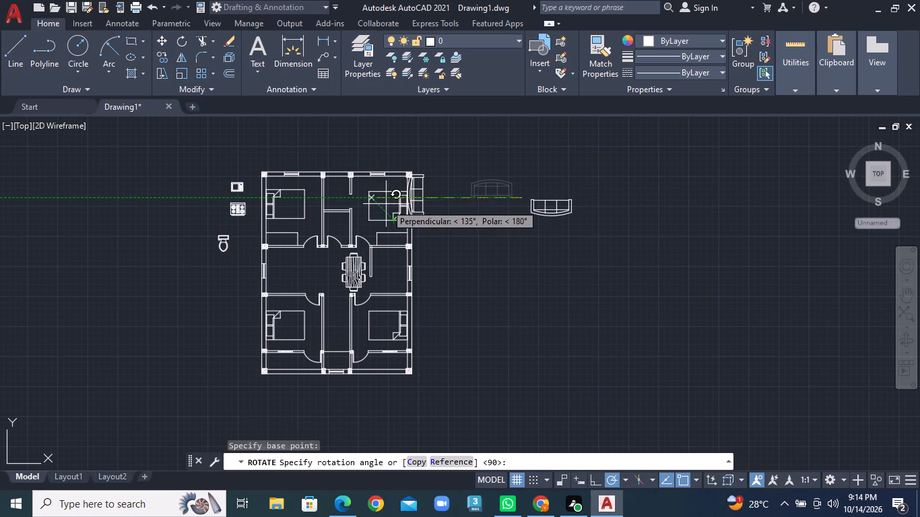
{"action": "left_click", "coordinate": [386, 204]}
Move the upright sofa from the house's upper-right corner into the left end of the central hall, beside the window.
{"action": "left_click", "coordinate": [415, 211]}
{"action": "right_click", "coordinate": [415, 211]}
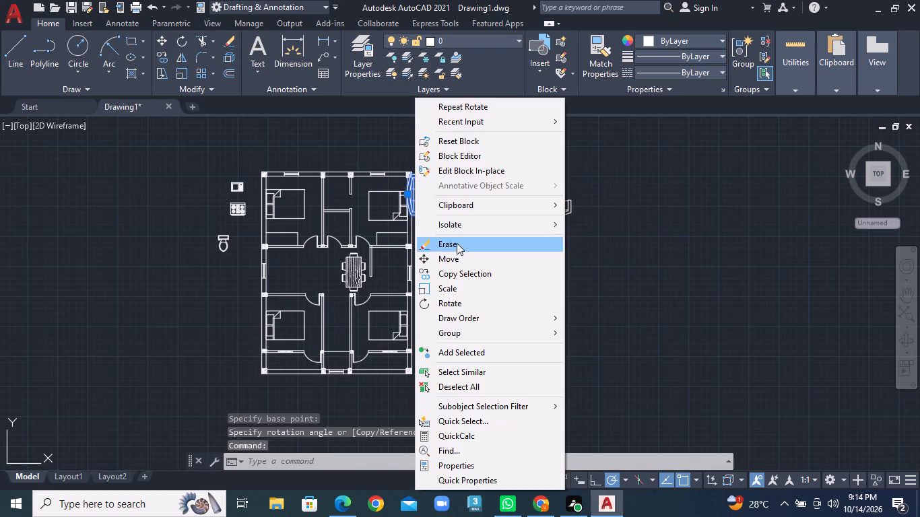
{"action": "left_click", "coordinate": [461, 255]}
{"action": "left_click", "coordinate": [424, 203]}
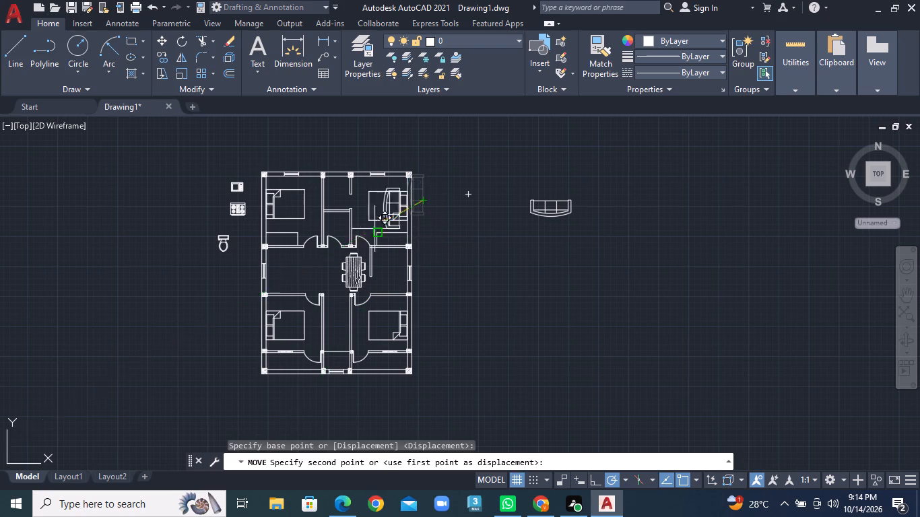
{"action": "scroll", "coordinate": [280, 265], "scroll_direction": "up", "scroll_amount": 2}
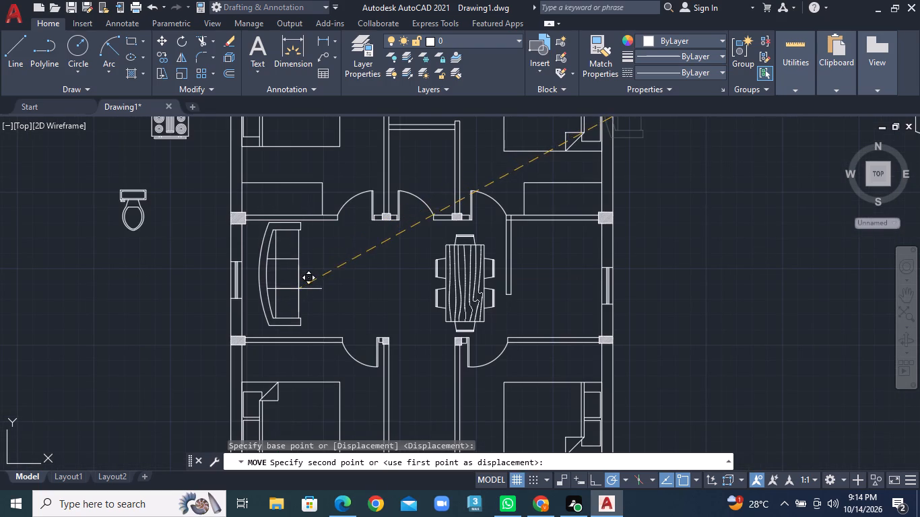
{"action": "left_click", "coordinate": [288, 286]}
Scale the hall sofa down to roughly 60% of its size from a base point near its lower-left corner.
{"action": "left_click", "coordinate": [265, 283]}
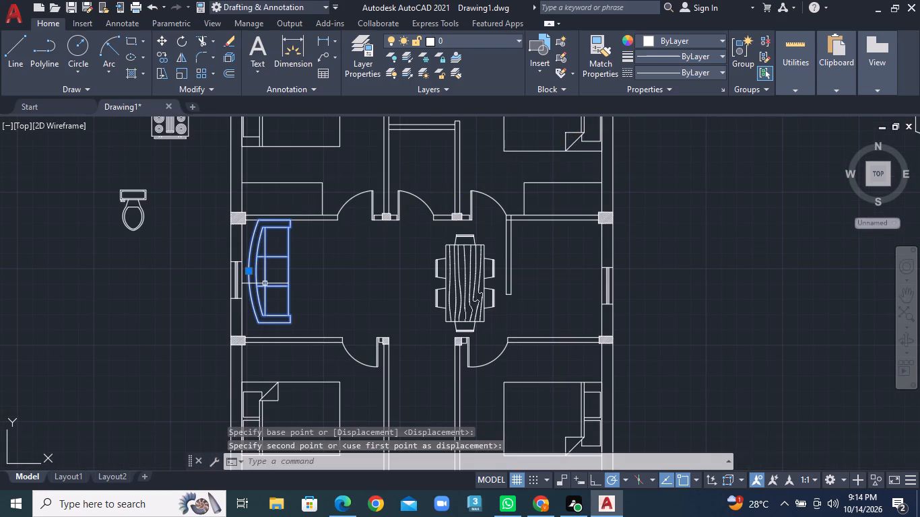
{"action": "right_click", "coordinate": [265, 283]}
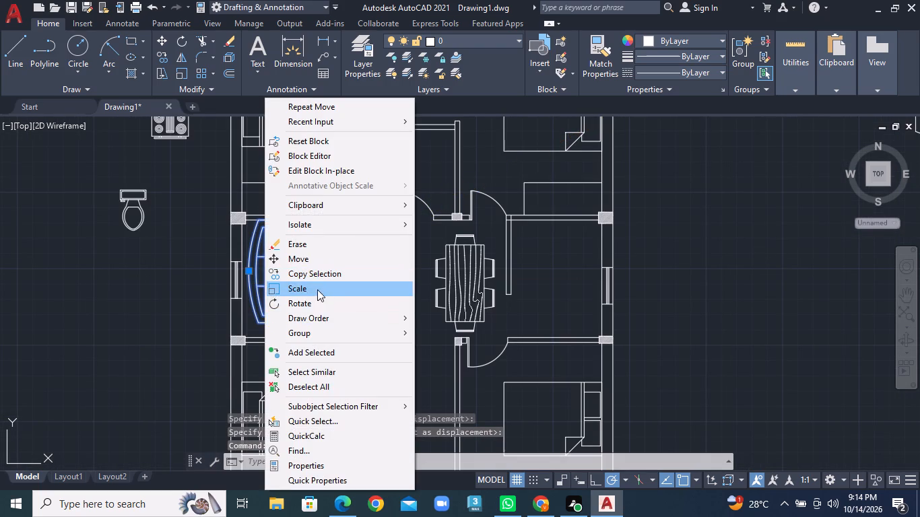
{"action": "left_click", "coordinate": [317, 289]}
{"action": "left_click", "coordinate": [261, 314]}
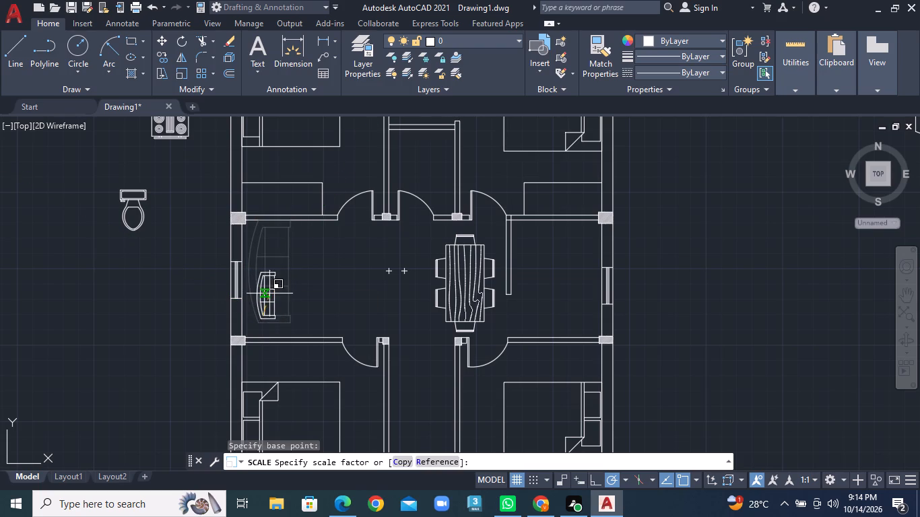
{"action": "left_click", "coordinate": [270, 287]}
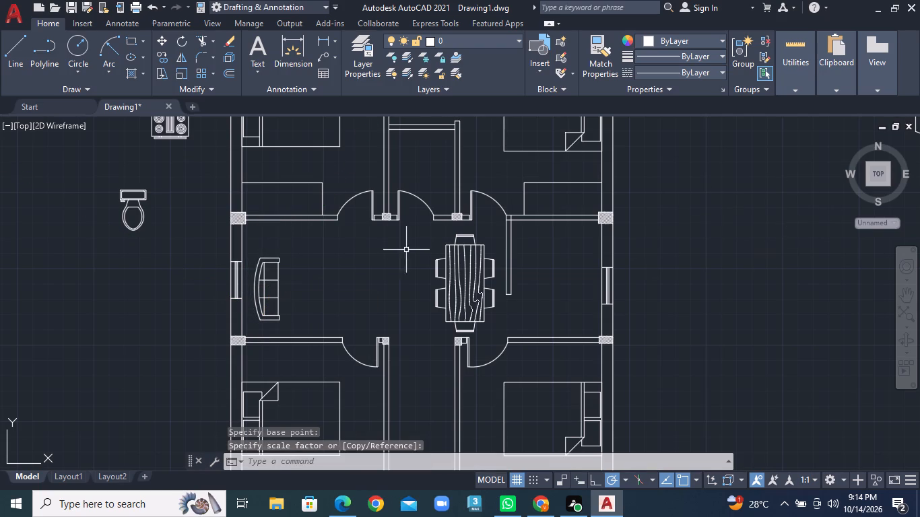
Move the scaled sofa slightly up along the hall's left wall so it sits in front of the window.
{"action": "left_click", "coordinate": [262, 280]}
{"action": "right_click", "coordinate": [264, 279]}
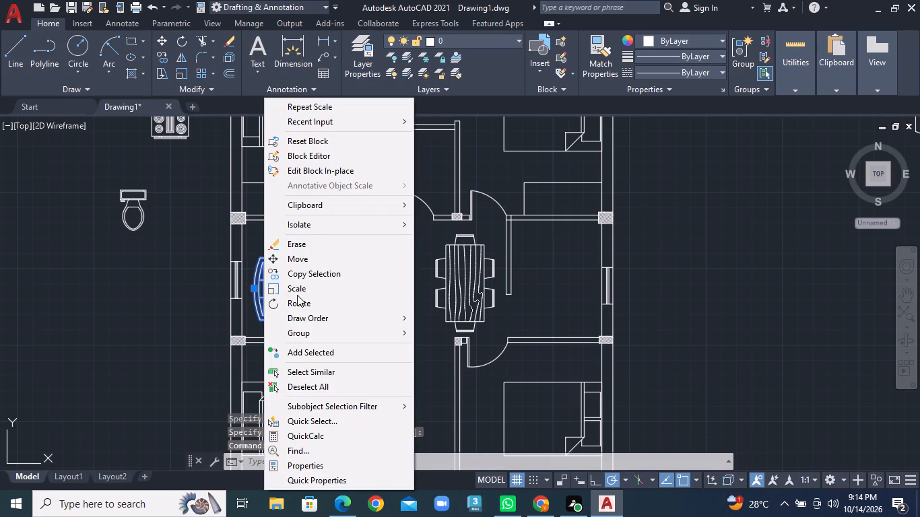
{"action": "left_click", "coordinate": [300, 258]}
{"action": "left_click", "coordinate": [261, 296]}
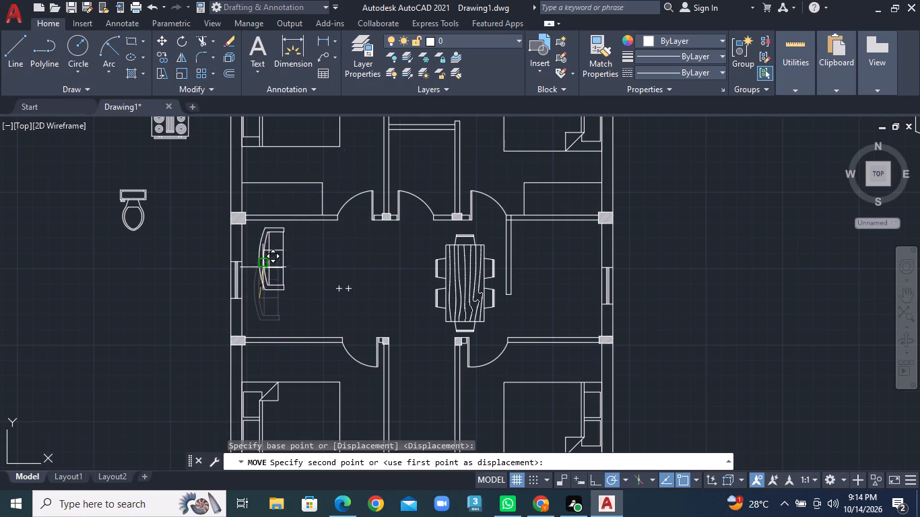
{"action": "left_click", "coordinate": [251, 270]}
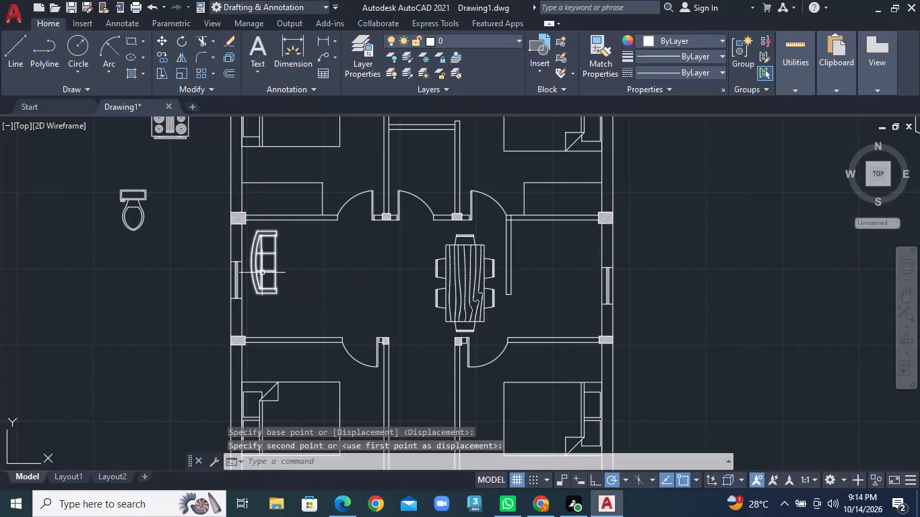
Copy the scaled sofa to the empty area outside the house's left wall, below the toilet.
{"action": "left_click", "coordinate": [262, 273]}
{"action": "right_click", "coordinate": [262, 273]}
{"action": "left_click", "coordinate": [308, 271]}
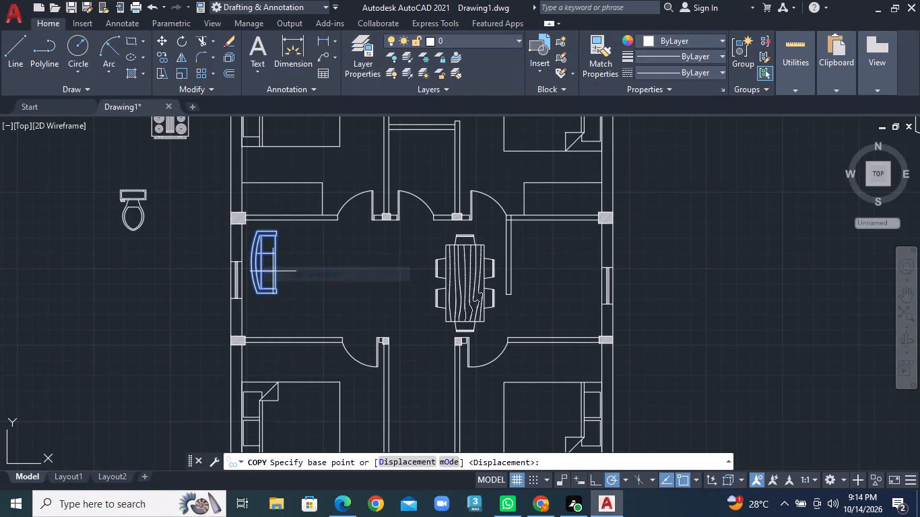
{"action": "left_click", "coordinate": [273, 271]}
{"action": "left_click", "coordinate": [158, 308]}
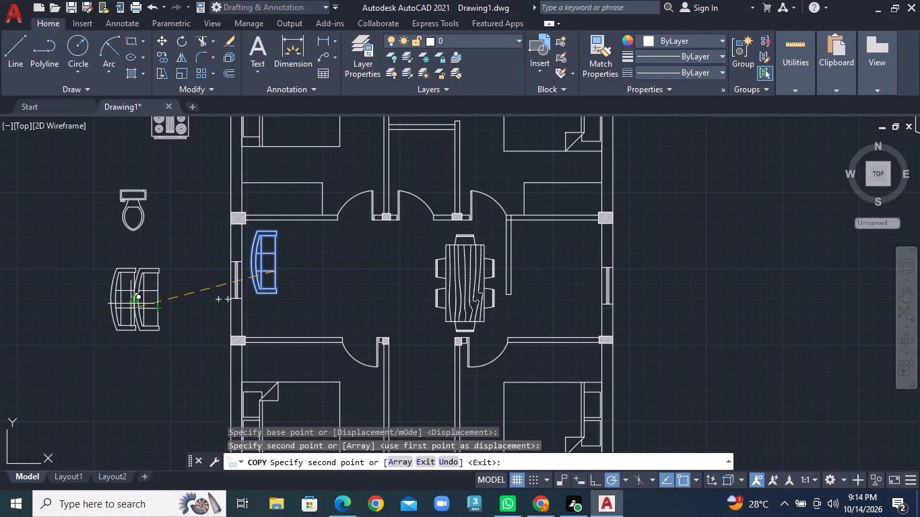
{"action": "key", "text": "Escape"}
Rotate the copied sofa 90° counterclockwise about a point just to its right so that its back faces down.
{"action": "left_click", "coordinate": [142, 300]}
{"action": "right_click", "coordinate": [142, 300]}
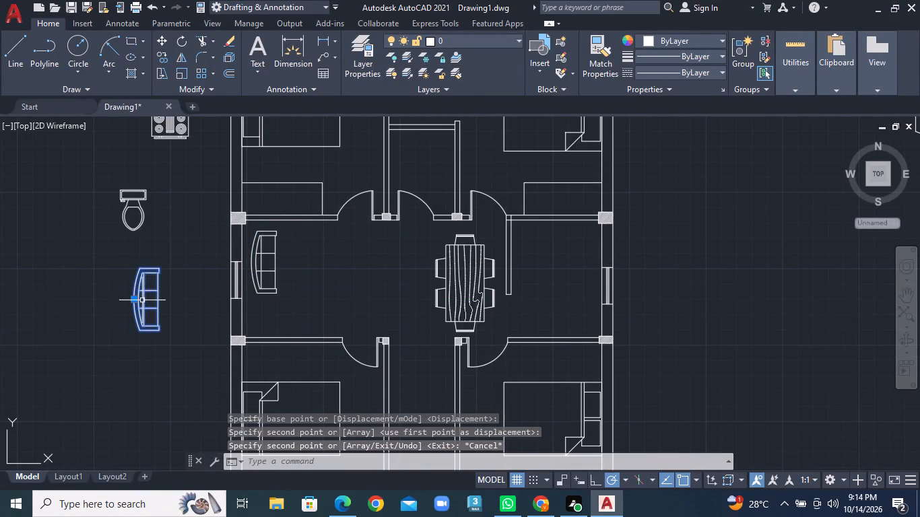
{"action": "double_click", "coordinate": [178, 309]}
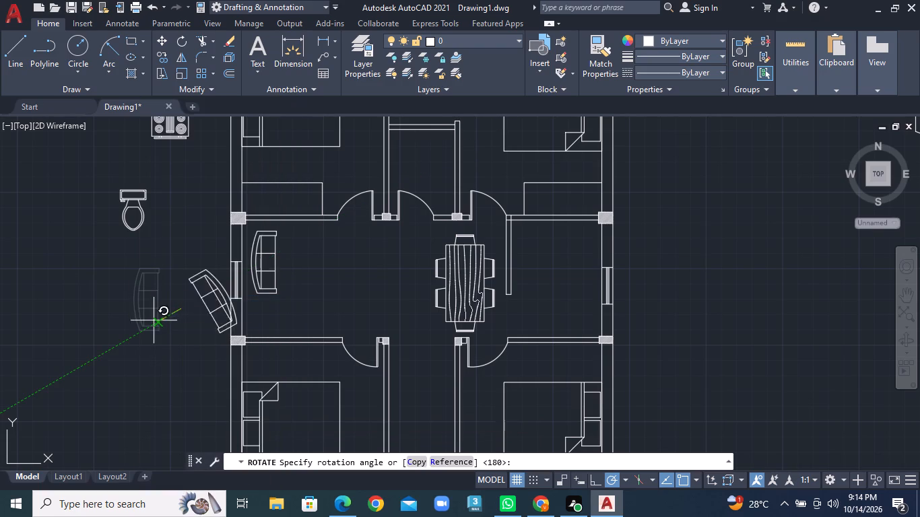
{"action": "left_click", "coordinate": [176, 272]}
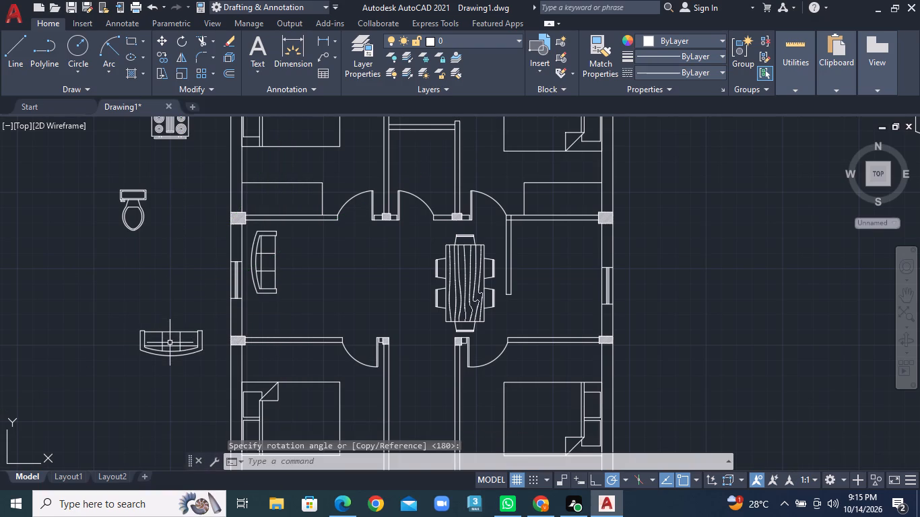
Move the rotated sofa copy into the central hall, below the upright sofa and near the lower wall.
{"action": "left_click", "coordinate": [170, 345]}
{"action": "right_click", "coordinate": [170, 345]}
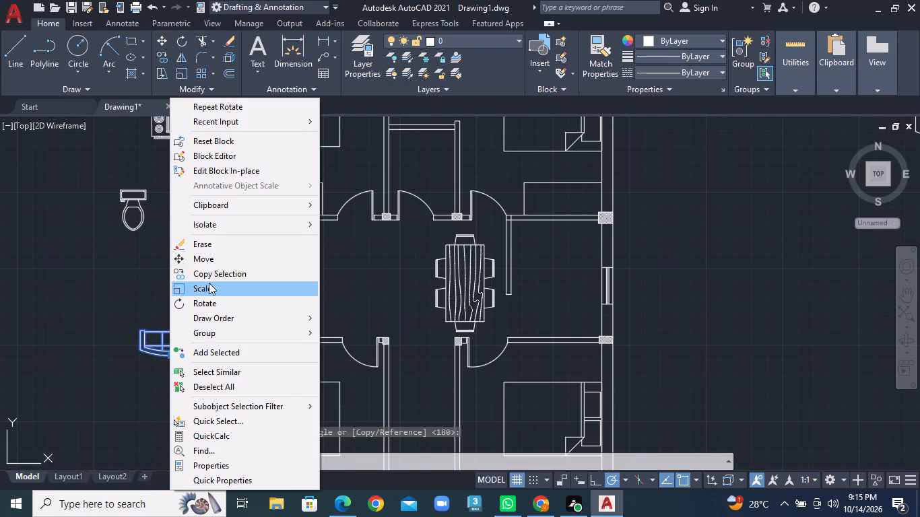
{"action": "left_click", "coordinate": [210, 253]}
{"action": "left_click", "coordinate": [162, 341]}
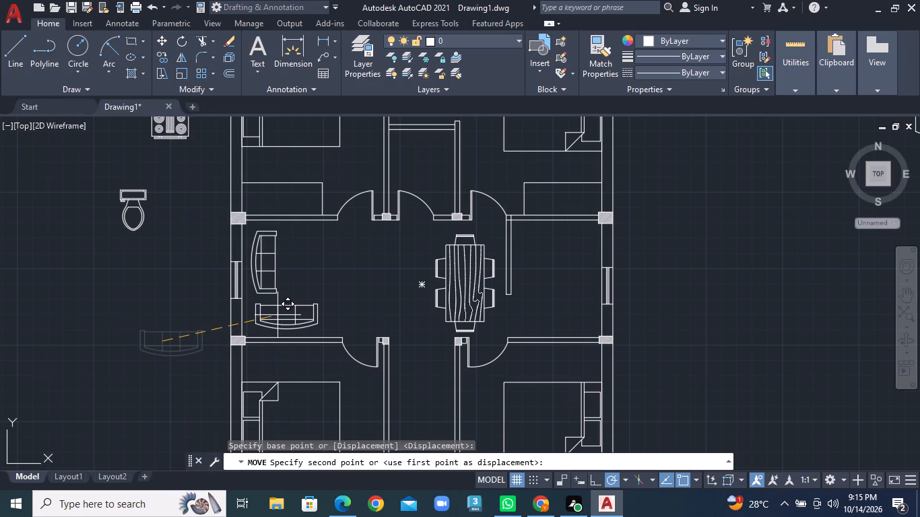
{"action": "double_click", "coordinate": [277, 315]}
Shift the horizontal hall sofa slightly right and down, clear of the upright sofa and closer to the lower wall.
{"action": "scroll", "coordinate": [440, 261], "scroll_direction": "down", "scroll_amount": 1}
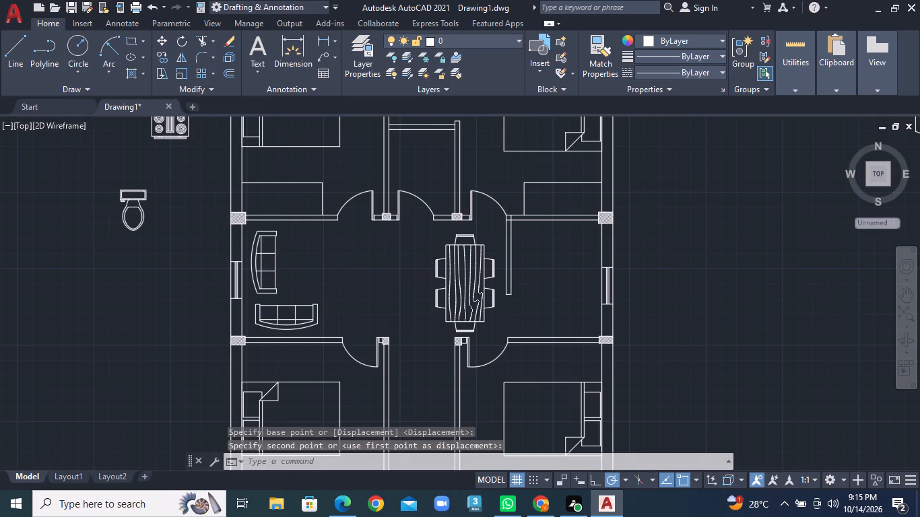
{"action": "scroll", "coordinate": [440, 261], "scroll_direction": "down", "scroll_amount": 1}
{"action": "scroll", "coordinate": [409, 263], "scroll_direction": "up", "scroll_amount": 2}
{"action": "middle_click_drag", "start_coordinate": [390, 265], "coordinate": [344, 285]}
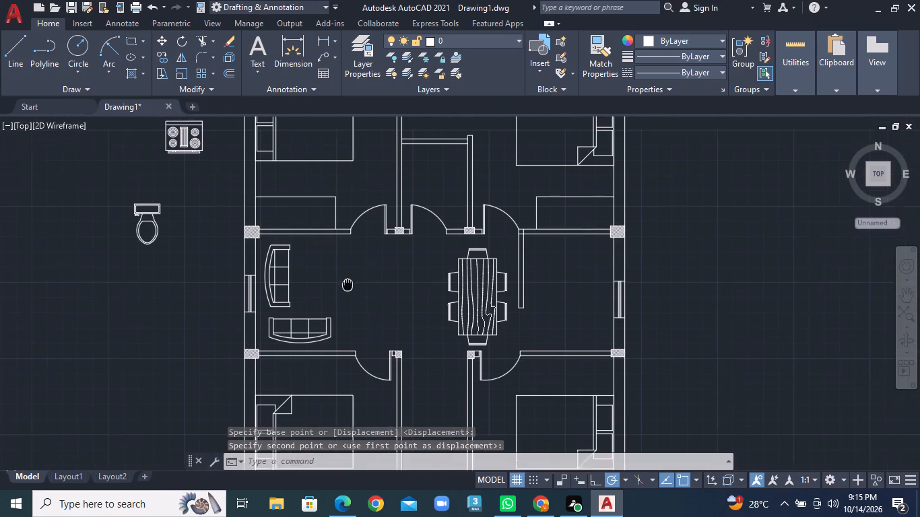
{"action": "middle_click_drag", "start_coordinate": [344, 285], "coordinate": [344, 285]}
{"action": "left_click", "coordinate": [280, 327]}
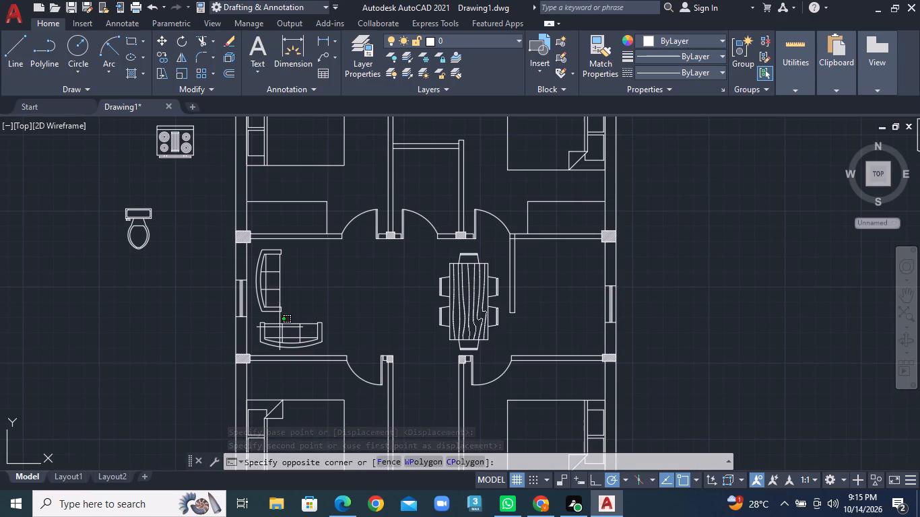
{"action": "left_click", "coordinate": [284, 328]}
{"action": "left_click", "coordinate": [284, 328]}
{"action": "left_click", "coordinate": [280, 331]}
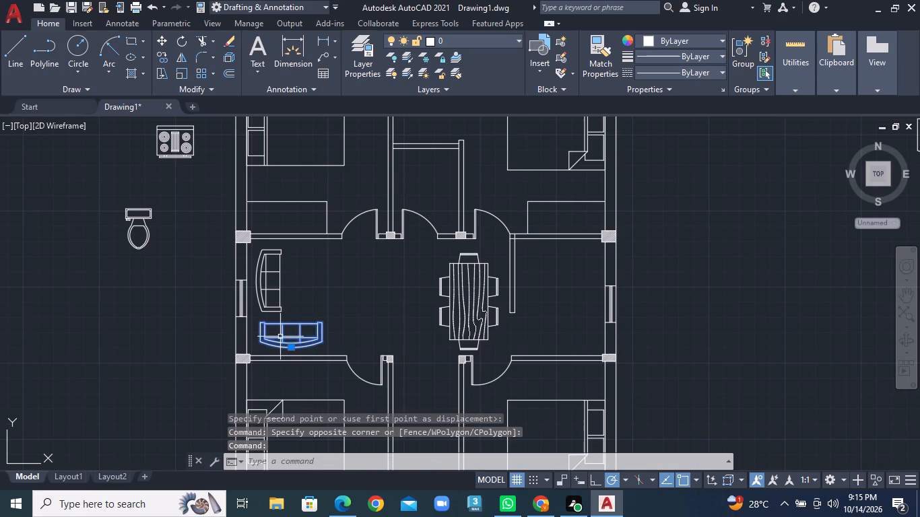
{"action": "right_click", "coordinate": [280, 338]}
{"action": "left_click", "coordinate": [325, 261]}
{"action": "left_click", "coordinate": [300, 329]}
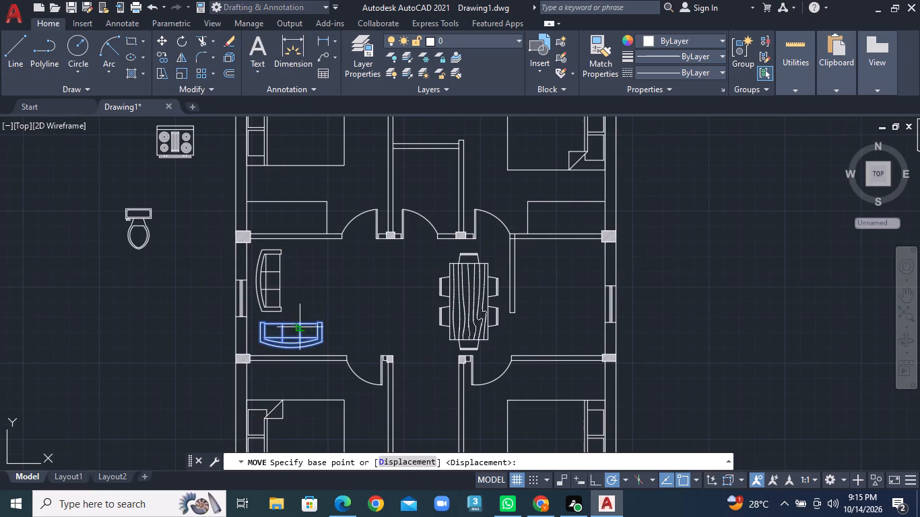
{"action": "left_click", "coordinate": [317, 333]}
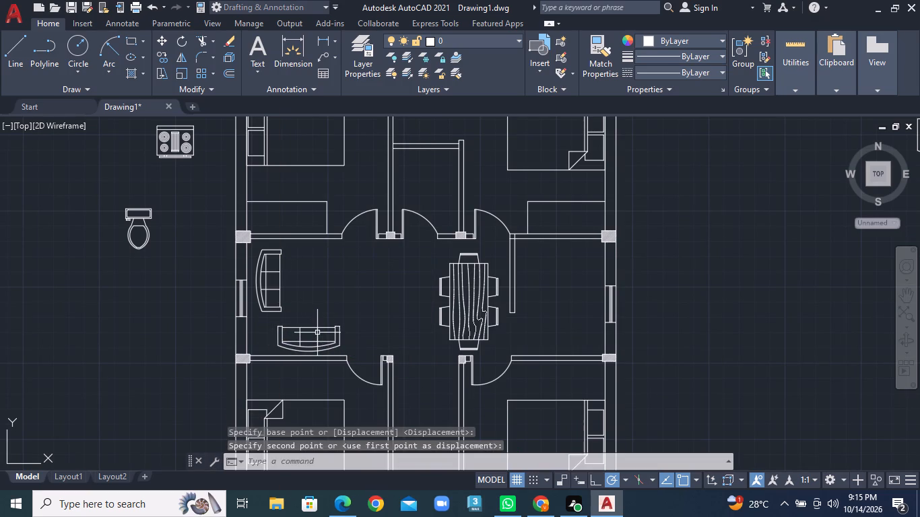
Move the upright hall sofa slightly down and toward the left wall, nearer the horizontal sofa.
{"action": "scroll", "coordinate": [294, 325], "scroll_direction": "up", "scroll_amount": 1}
{"action": "left_click", "coordinate": [253, 294]}
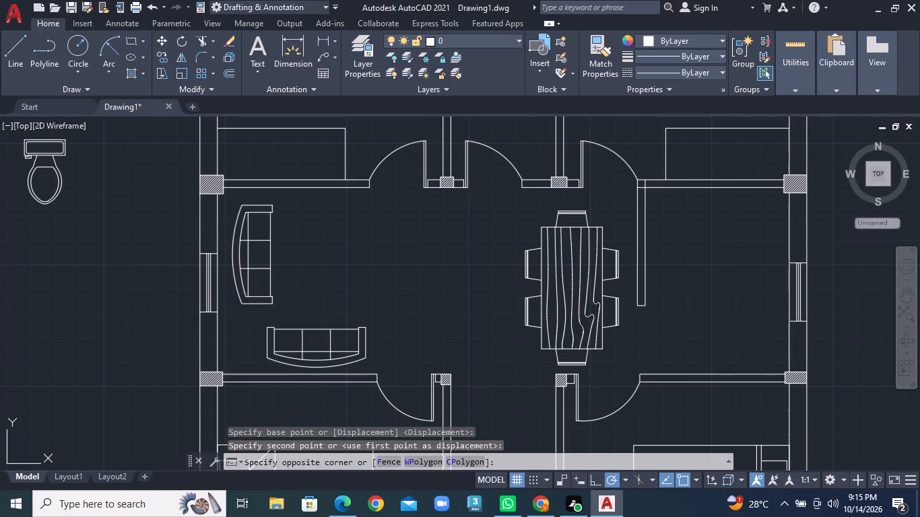
{"action": "left_click", "coordinate": [248, 297]}
{"action": "right_click", "coordinate": [248, 297]}
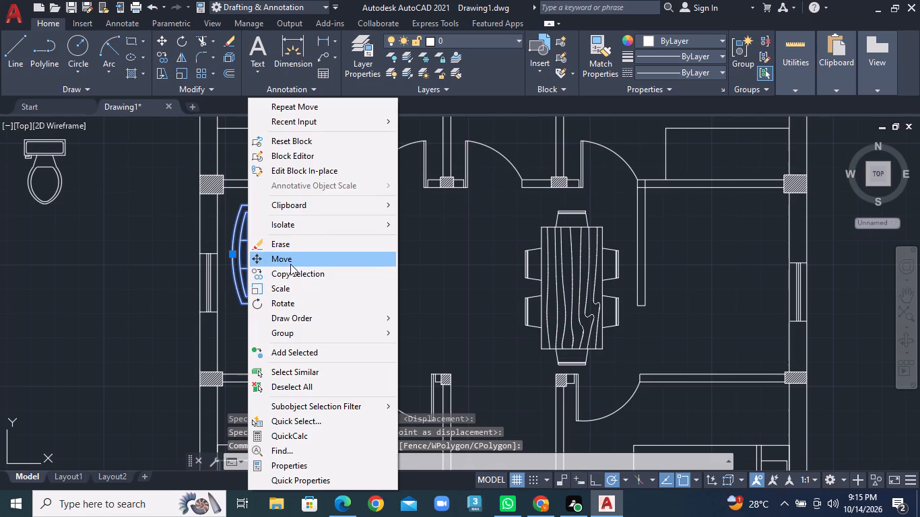
{"action": "left_click", "coordinate": [290, 263]}
{"action": "left_click", "coordinate": [252, 283]}
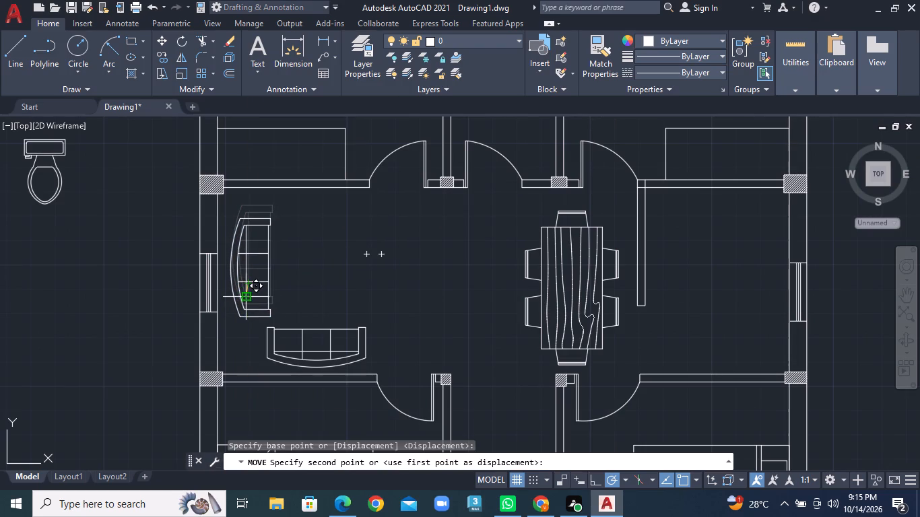
{"action": "left_click", "coordinate": [241, 302]}
Rotate the toilet outside the plan 90° counterclockwise about a point just to its lower right, so its tank faces left.
{"action": "scroll", "coordinate": [349, 287], "scroll_direction": "down", "scroll_amount": 3}
{"action": "middle_click_drag", "start_coordinate": [349, 287], "coordinate": [339, 283]}
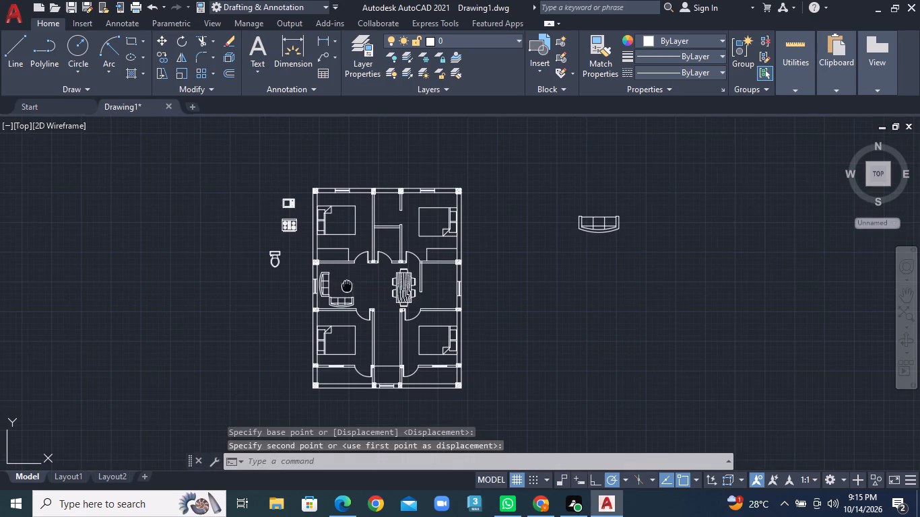
{"action": "middle_click_drag", "start_coordinate": [339, 283], "coordinate": [257, 276]}
{"action": "scroll", "coordinate": [255, 241], "scroll_direction": "up", "scroll_amount": 1}
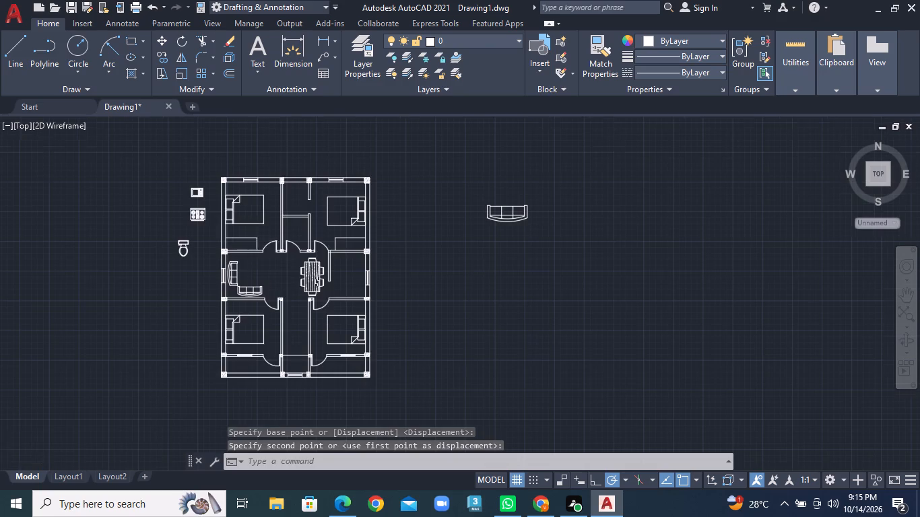
{"action": "scroll", "coordinate": [255, 241], "scroll_direction": "up", "scroll_amount": 1}
{"action": "scroll", "coordinate": [255, 241], "scroll_direction": "down", "scroll_amount": 2}
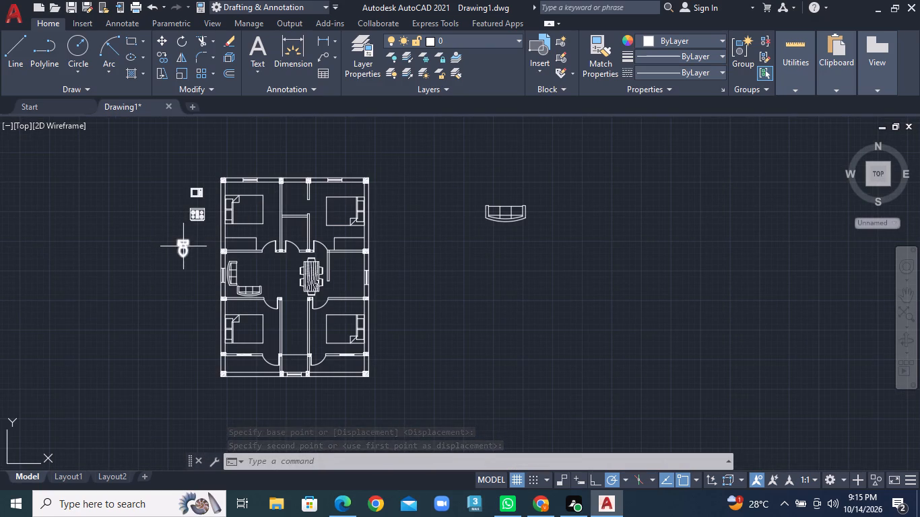
{"action": "left_click", "coordinate": [183, 246]}
{"action": "right_click", "coordinate": [183, 246]}
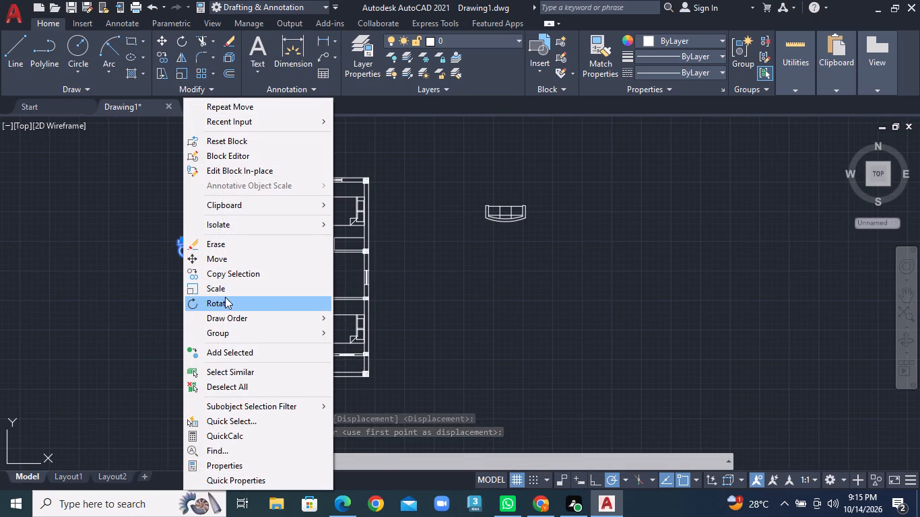
{"action": "left_click", "coordinate": [222, 304]}
{"action": "left_click", "coordinate": [202, 256]}
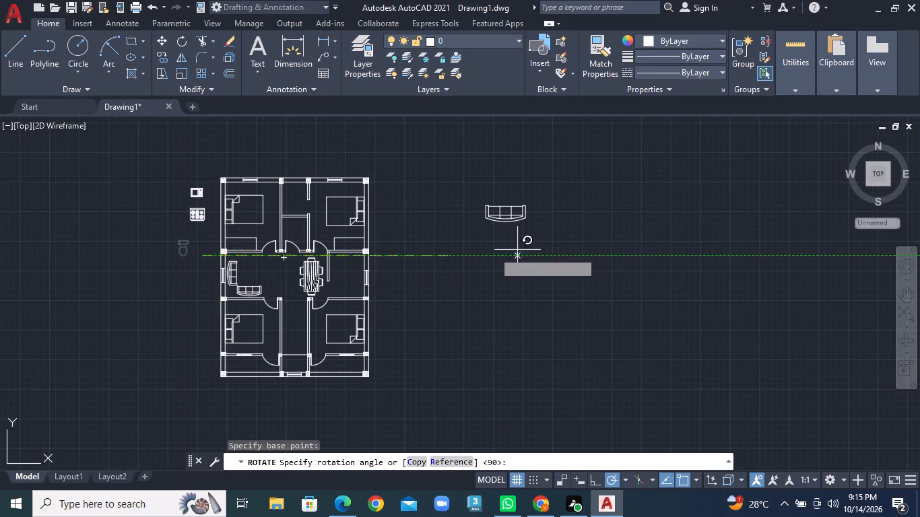
{"action": "left_click", "coordinate": [203, 175]}
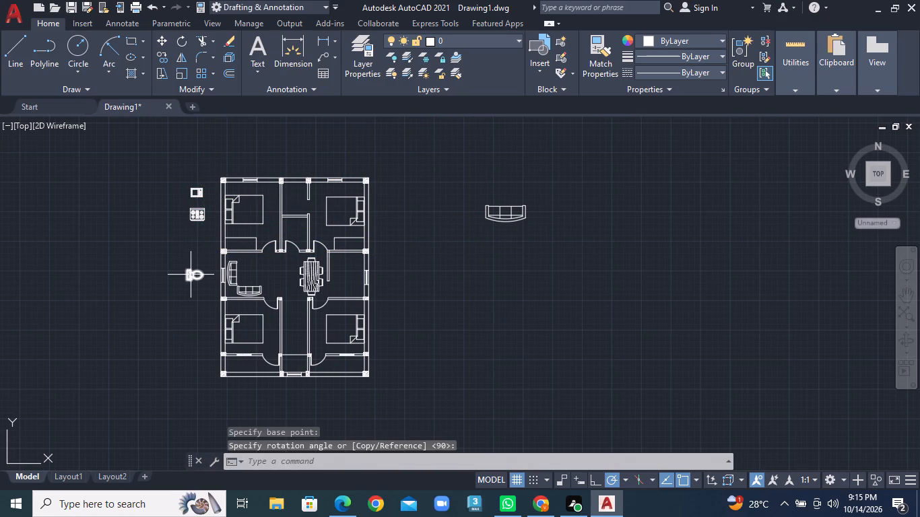
Move the rotated toilet into the small room between the two upper bedrooms, with its tank against the left wall.
{"action": "left_click", "coordinate": [191, 275]}
{"action": "right_click", "coordinate": [191, 275]}
{"action": "left_click", "coordinate": [224, 262]}
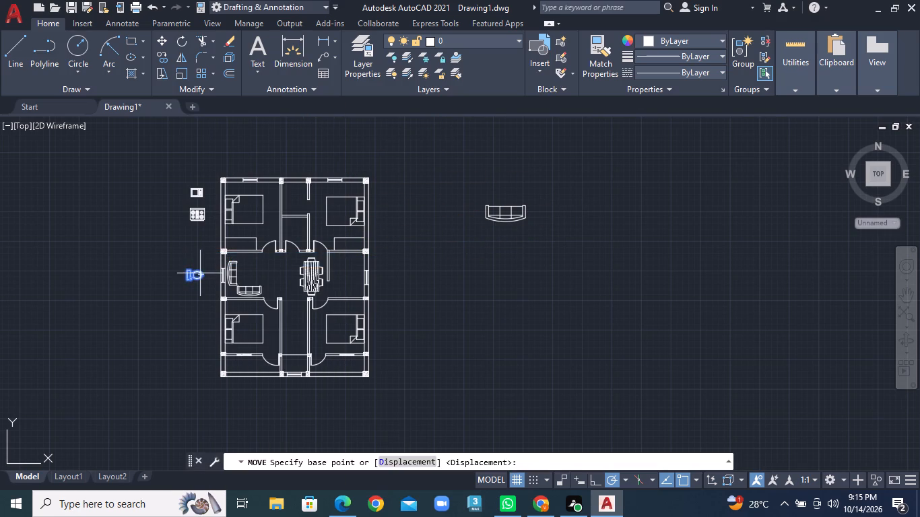
{"action": "left_click", "coordinate": [200, 273]}
{"action": "scroll", "coordinate": [333, 218], "scroll_direction": "up", "scroll_amount": 2}
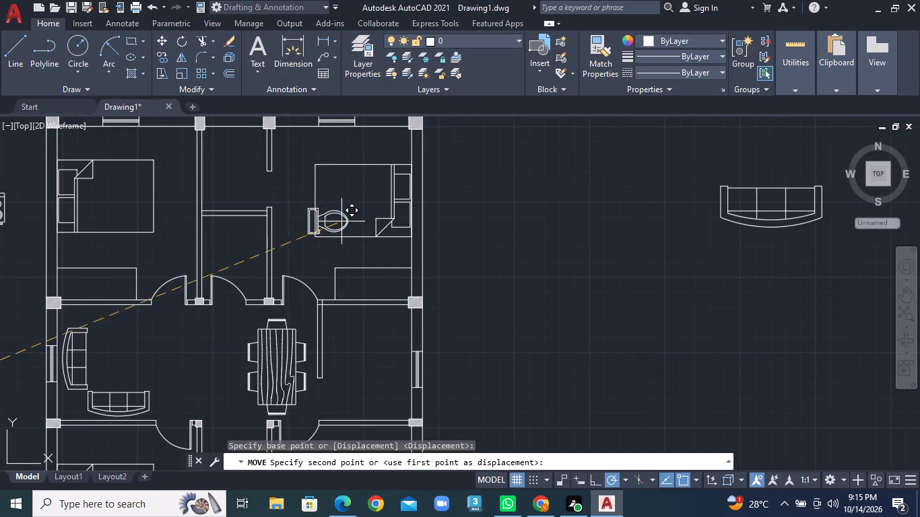
{"action": "left_click", "coordinate": [236, 180]}
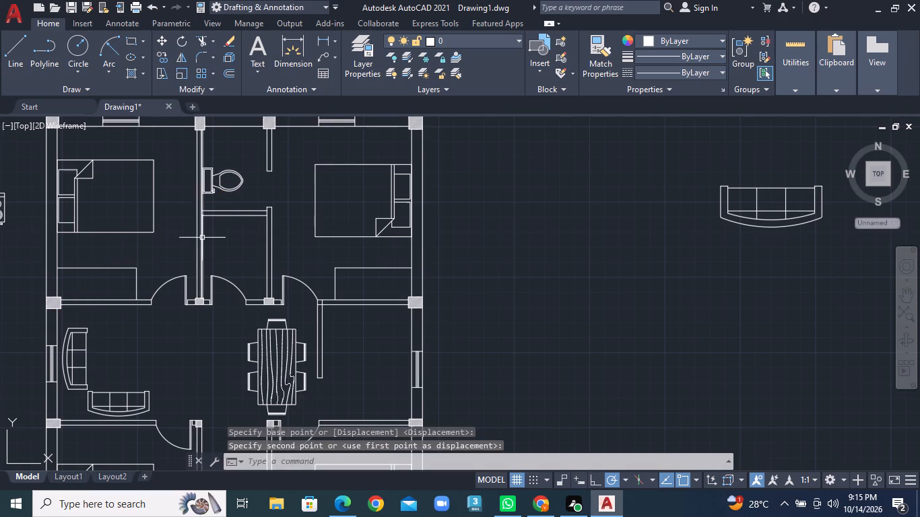
Rotate the microwave outside the plan by about 268°, so its control panel faces down.
{"action": "scroll", "coordinate": [203, 237], "scroll_direction": "down", "scroll_amount": 1}
{"action": "middle_click_drag", "start_coordinate": [208, 237], "coordinate": [269, 195]}
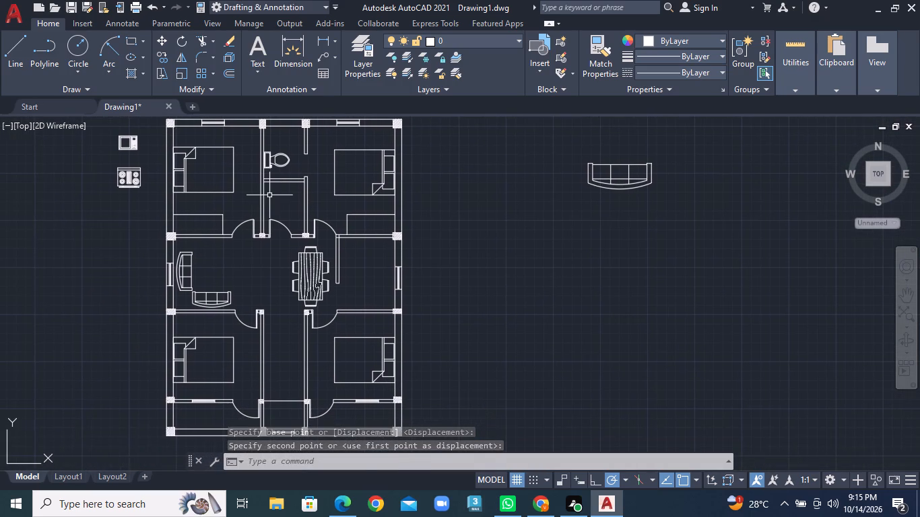
{"action": "left_click", "coordinate": [129, 141]}
{"action": "right_click", "coordinate": [137, 142]}
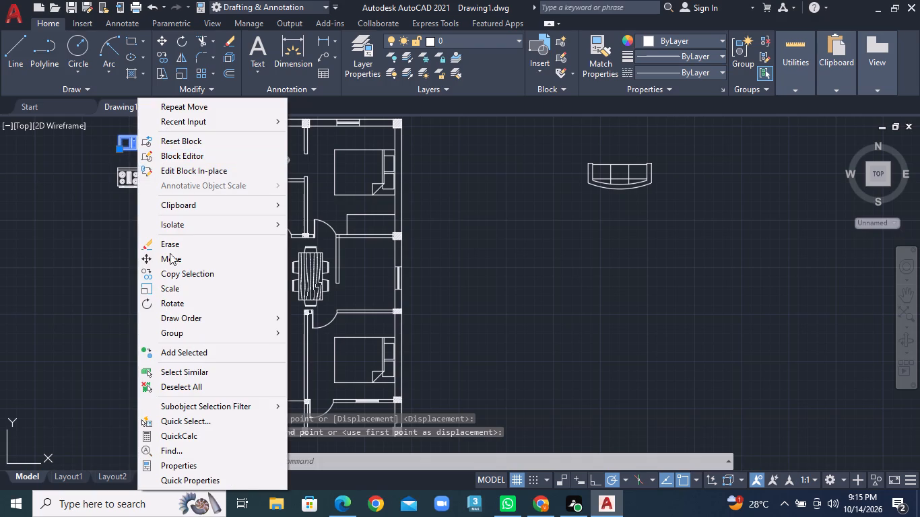
{"action": "left_click", "coordinate": [174, 299]}
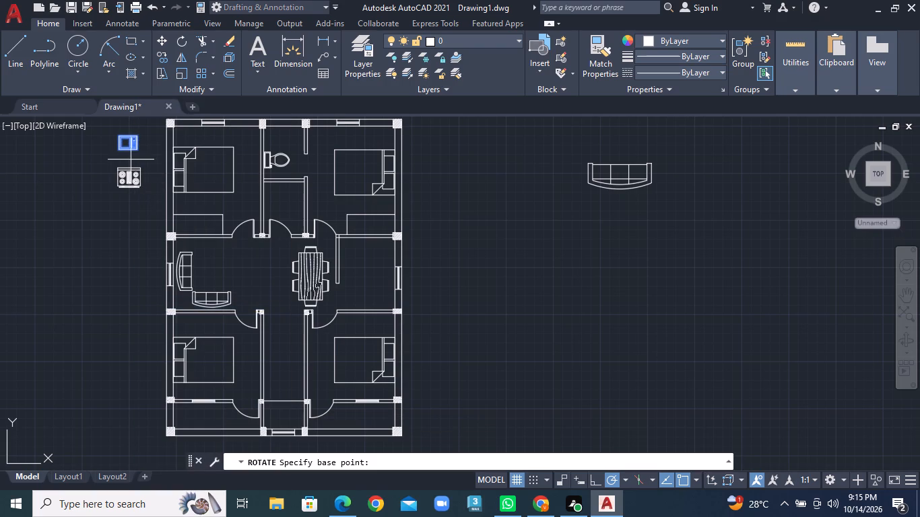
{"action": "left_click", "coordinate": [139, 153]}
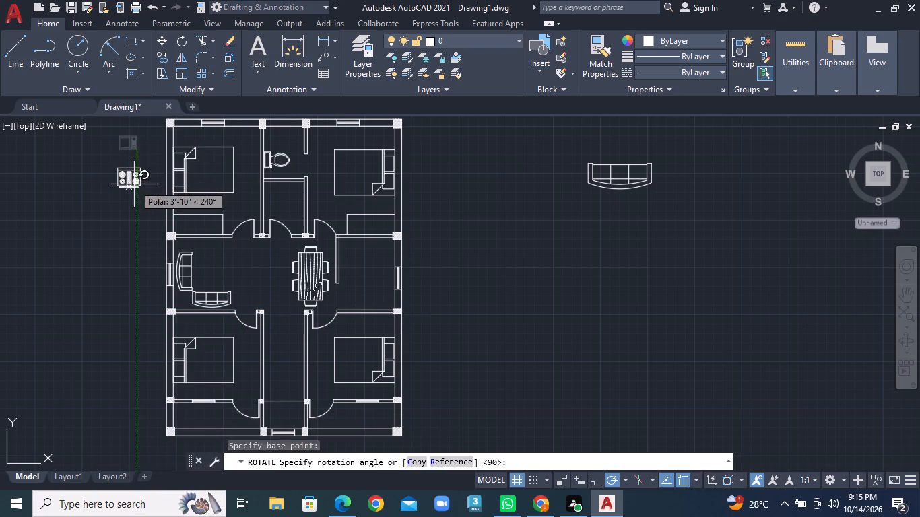
{"action": "left_click", "coordinate": [136, 185]}
Move the rotated microwave into the kitchen, near its upper-right corner and above the window.
{"action": "left_click", "coordinate": [137, 142]}
{"action": "right_click", "coordinate": [137, 142]}
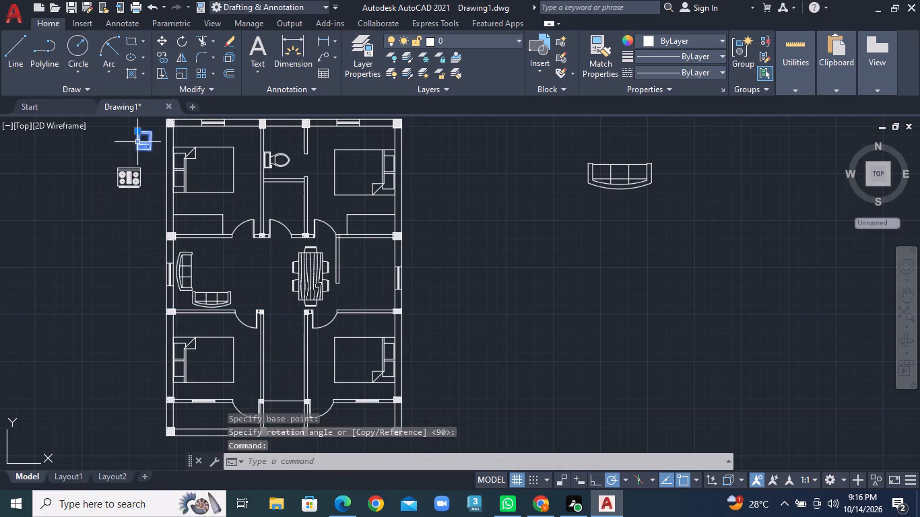
{"action": "left_click", "coordinate": [178, 252]}
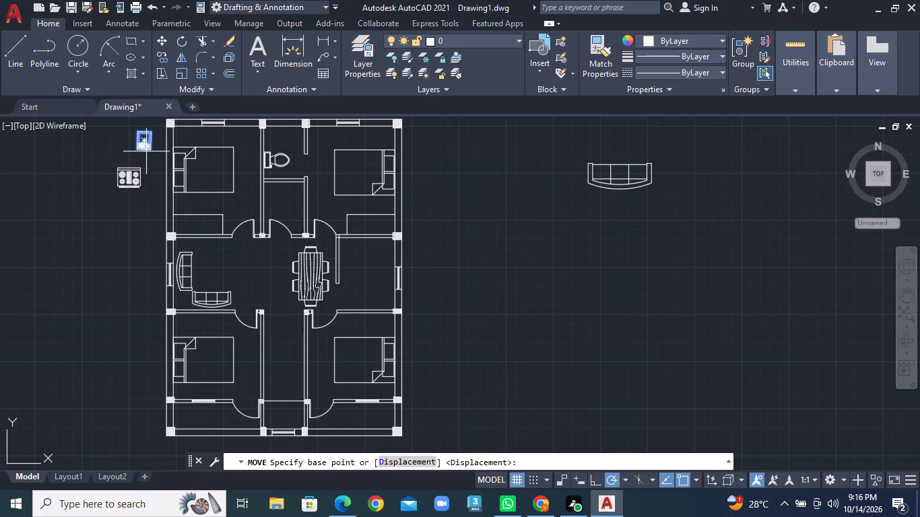
{"action": "left_click", "coordinate": [146, 151]}
{"action": "scroll", "coordinate": [408, 285], "scroll_direction": "up", "scroll_amount": 1}
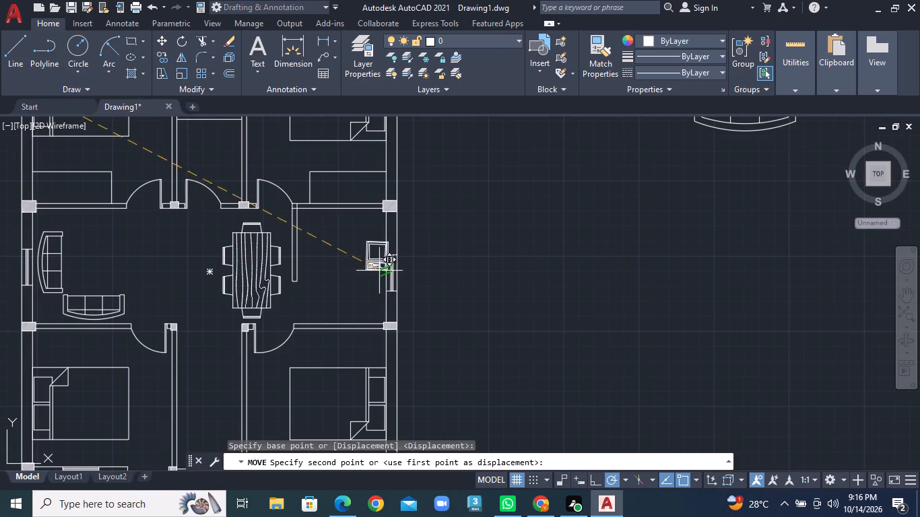
{"action": "left_click", "coordinate": [375, 246]}
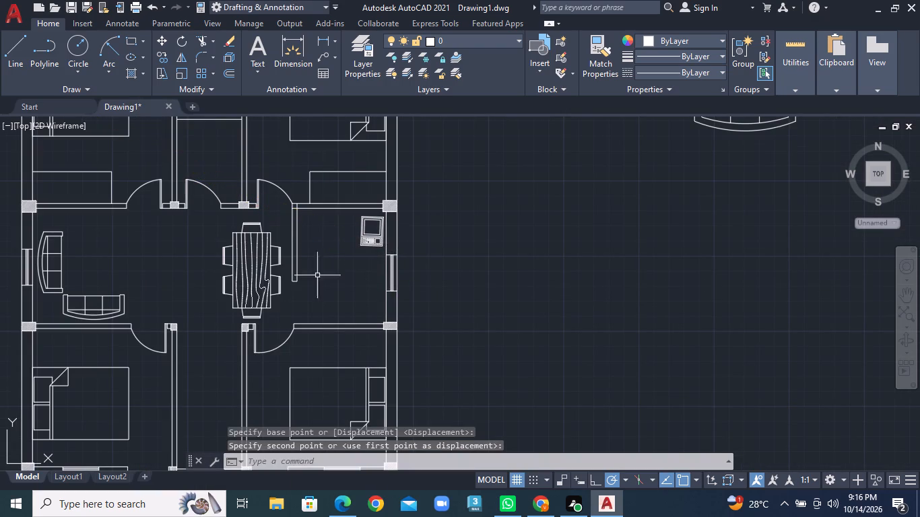
Rotate the stove 90° counterclockwise about its upper-right corner, so its back faces left.
{"action": "scroll", "coordinate": [280, 284], "scroll_direction": "down", "scroll_amount": 2}
{"action": "middle_click_drag", "start_coordinate": [285, 284], "coordinate": [412, 287]}
{"action": "scroll", "coordinate": [289, 220], "scroll_direction": "up", "scroll_amount": 3}
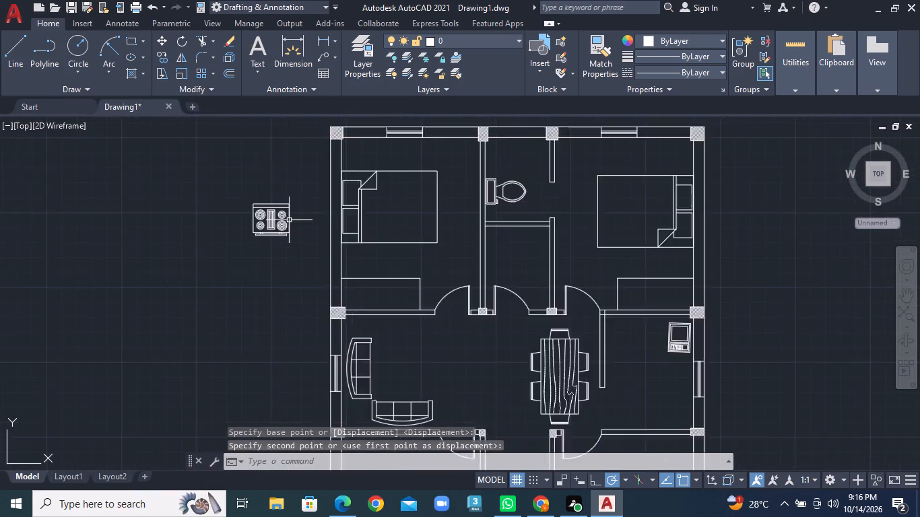
{"action": "left_click", "coordinate": [265, 218]}
{"action": "scroll", "coordinate": [265, 218], "scroll_direction": "up", "scroll_amount": 1}
{"action": "right_click", "coordinate": [265, 218]}
{"action": "left_click", "coordinate": [300, 307]}
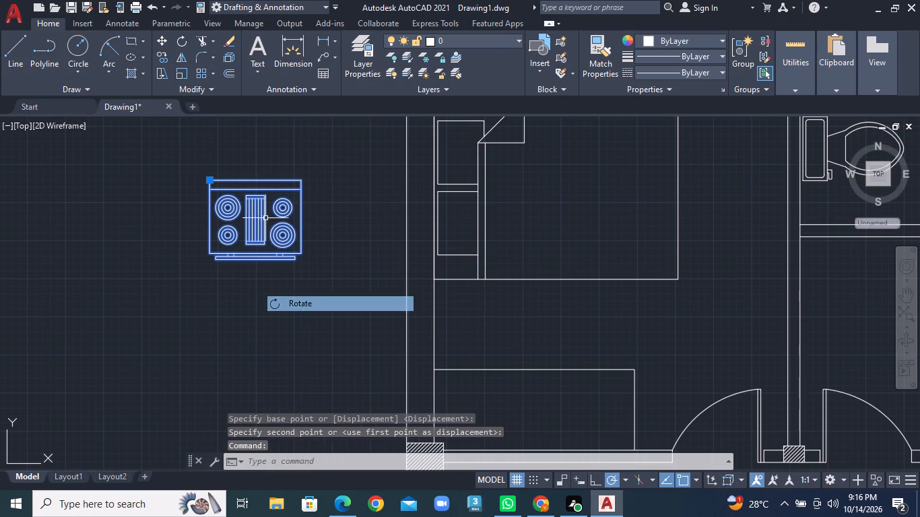
{"action": "left_click", "coordinate": [302, 183]}
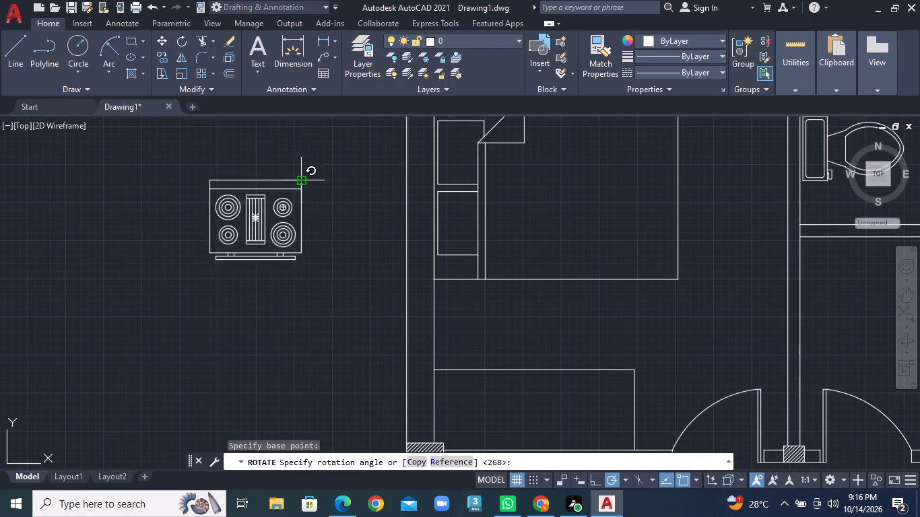
{"action": "left_click", "coordinate": [297, 151]}
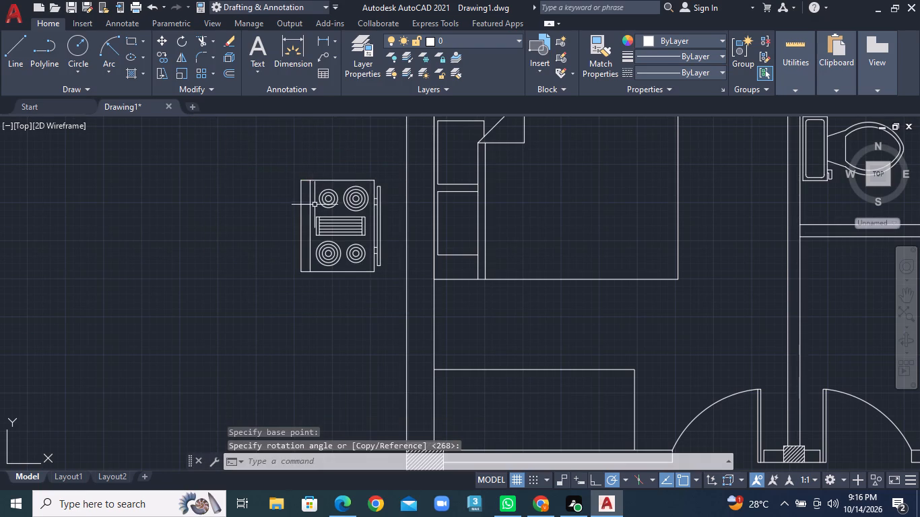
Scale the stove down to about three quarters of its size from a base point near its lower-right corner.
{"action": "left_click", "coordinate": [327, 207]}
{"action": "right_click", "coordinate": [327, 207]}
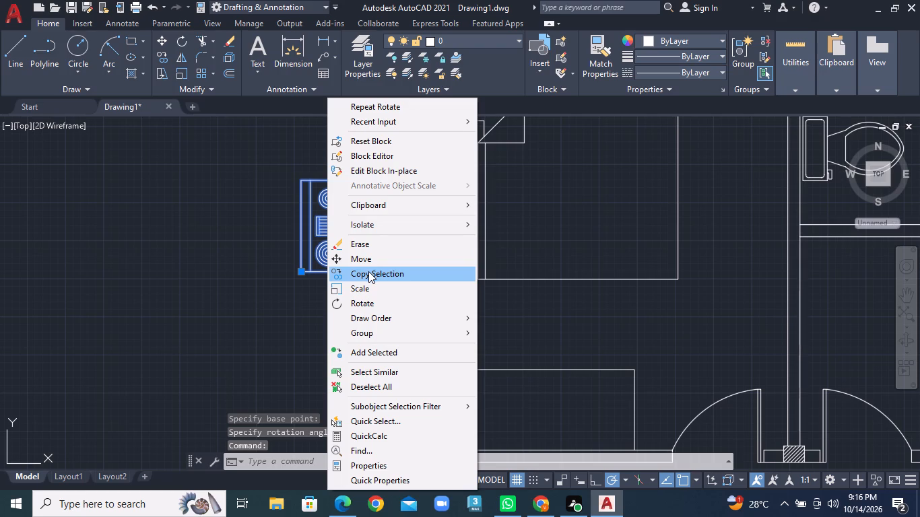
{"action": "left_click", "coordinate": [366, 286]}
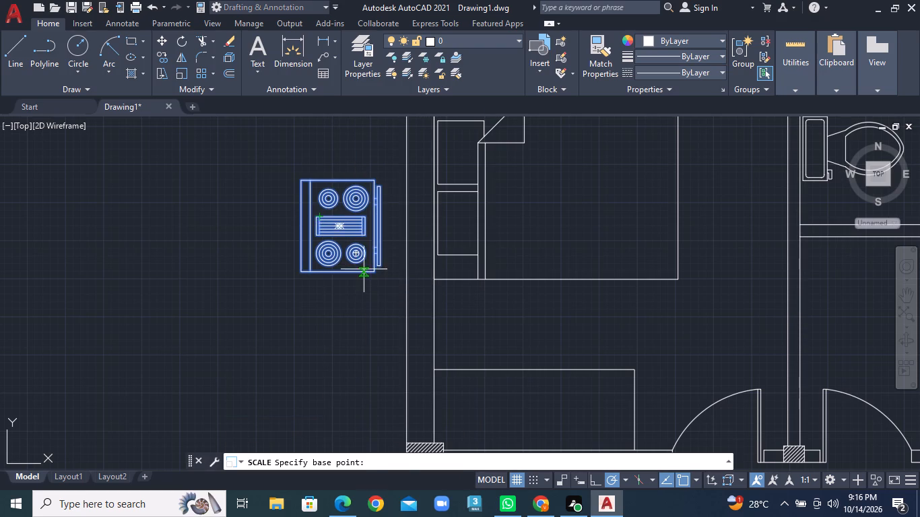
{"action": "left_click", "coordinate": [364, 269]}
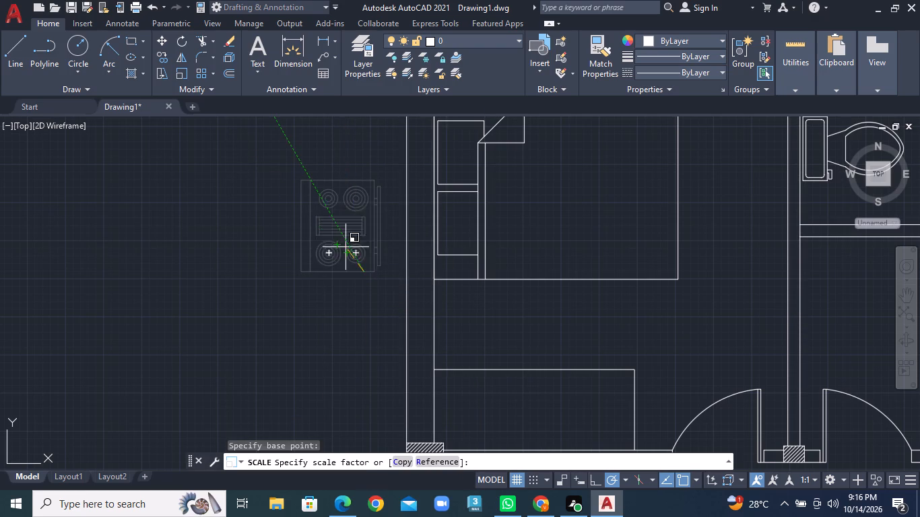
{"action": "left_click", "coordinate": [346, 247]}
Move the reduced stove into the kitchen near the right wall, below the microwave and beside the window.
{"action": "scroll", "coordinate": [353, 250], "scroll_direction": "down", "scroll_amount": 2}
{"action": "middle_click_drag", "start_coordinate": [366, 266], "coordinate": [241, 217]}
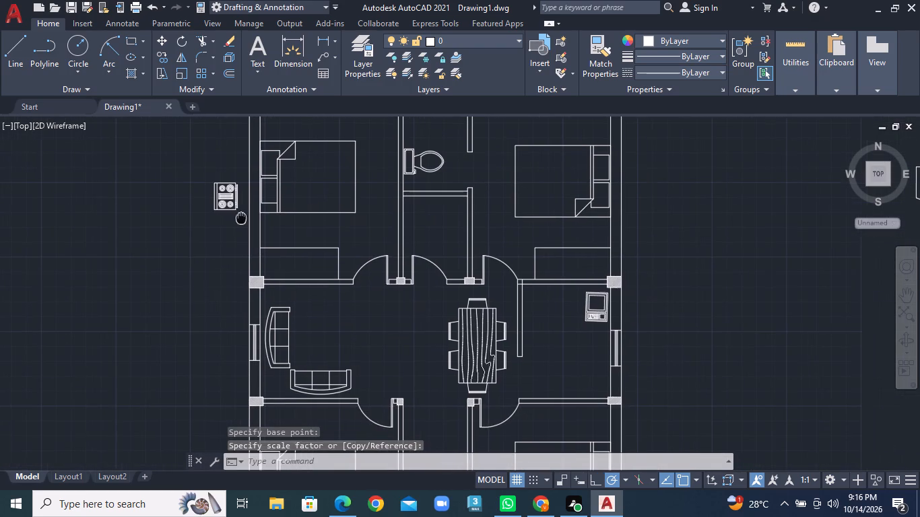
{"action": "left_click", "coordinate": [238, 203]}
{"action": "right_click", "coordinate": [238, 203]}
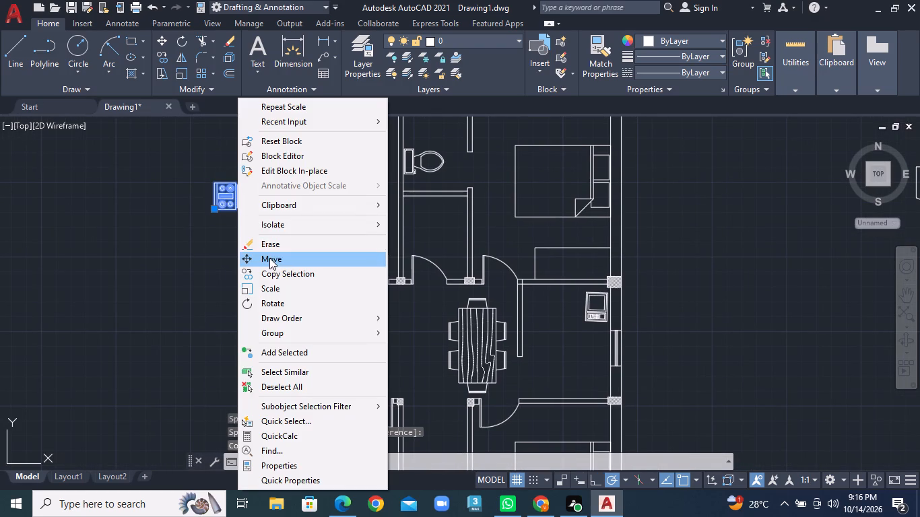
{"action": "left_click", "coordinate": [269, 258]}
{"action": "left_click", "coordinate": [229, 204]}
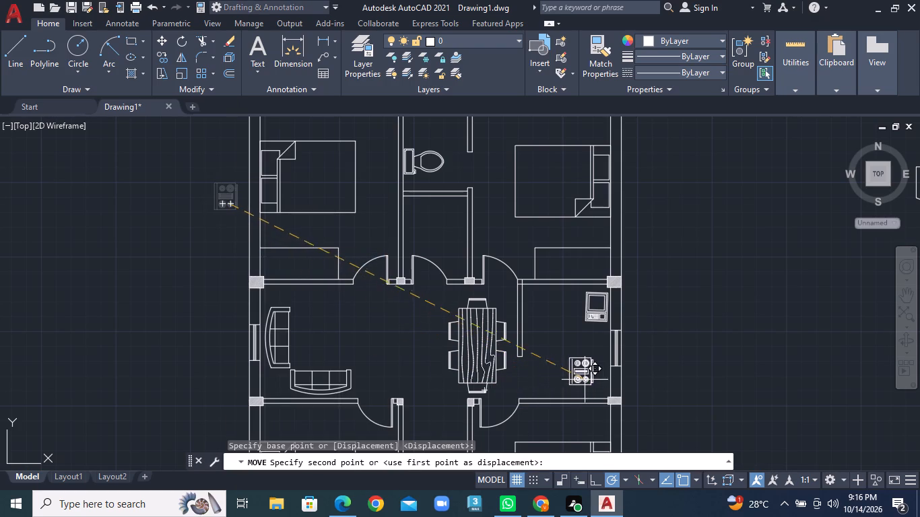
{"action": "double_click", "coordinate": [597, 370]}
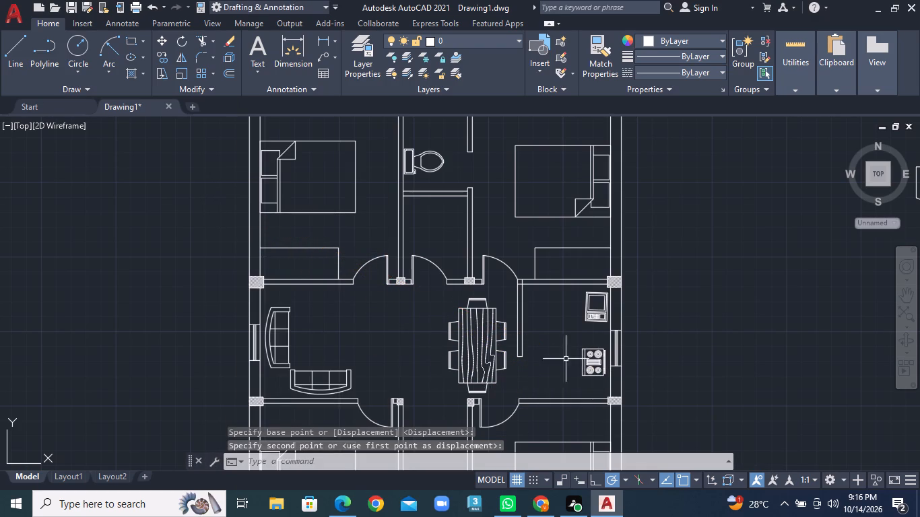
Draw an L-shaped counter line in the kitchen, about 3'-8" right from the partition wall, continuing straight down to the lower wall.
{"action": "left_click", "coordinate": [19, 66]}
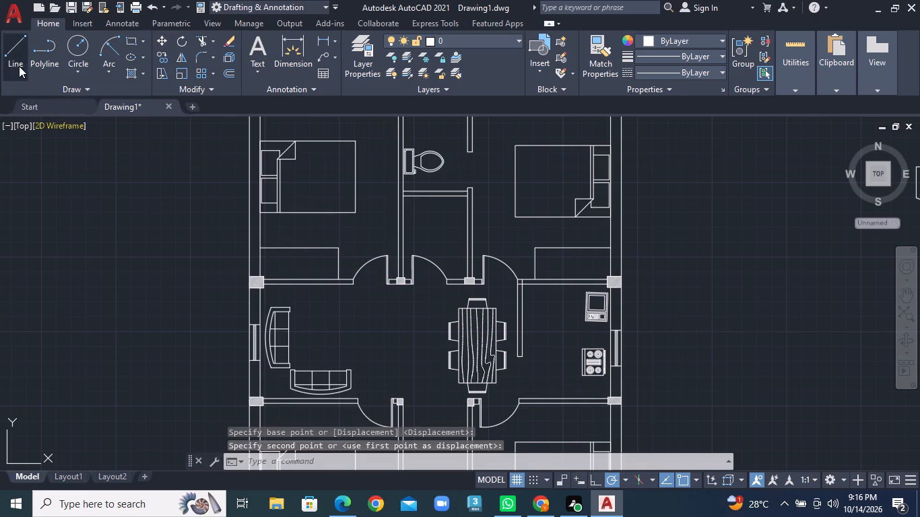
{"action": "scroll", "coordinate": [733, 437], "scroll_direction": "up", "scroll_amount": 1}
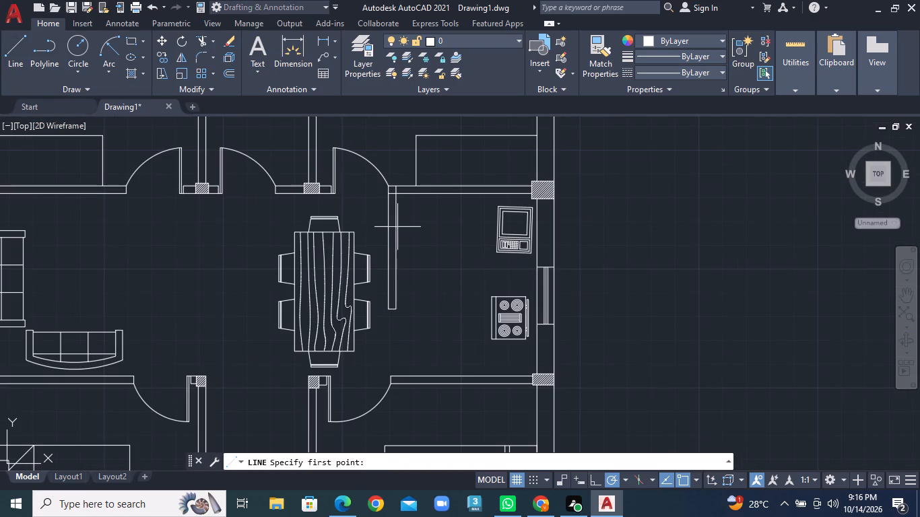
{"action": "left_click", "coordinate": [397, 228]}
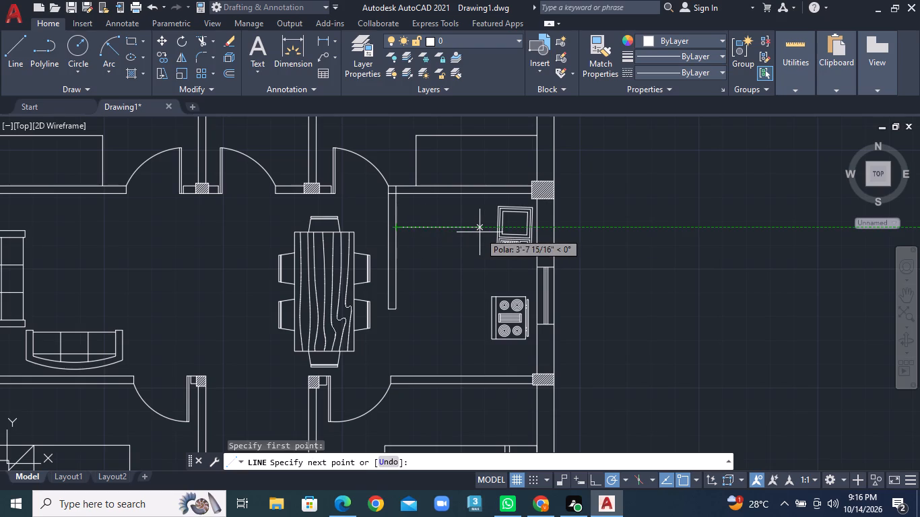
{"action": "left_click", "coordinate": [484, 232]}
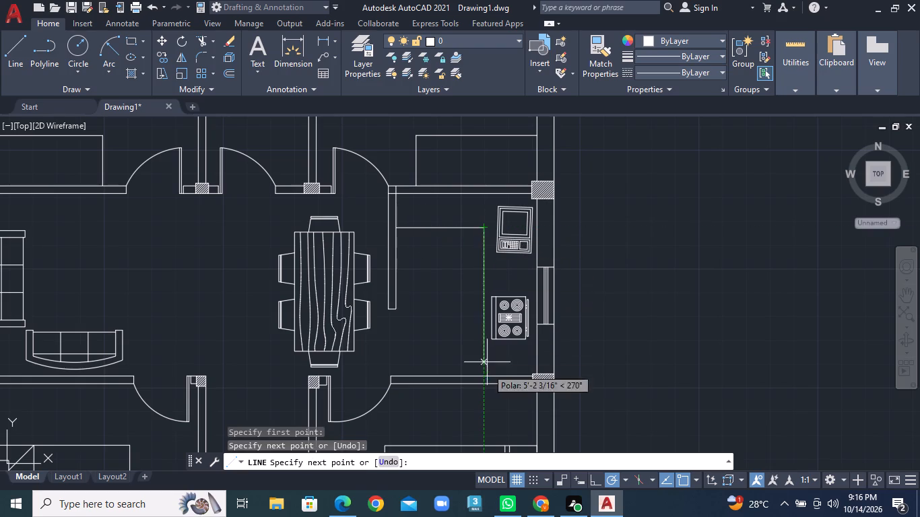
{"action": "left_click", "coordinate": [484, 374]}
{"action": "scroll", "coordinate": [484, 374], "scroll_direction": "up", "scroll_amount": 1}
{"action": "right_click", "coordinate": [484, 374]}
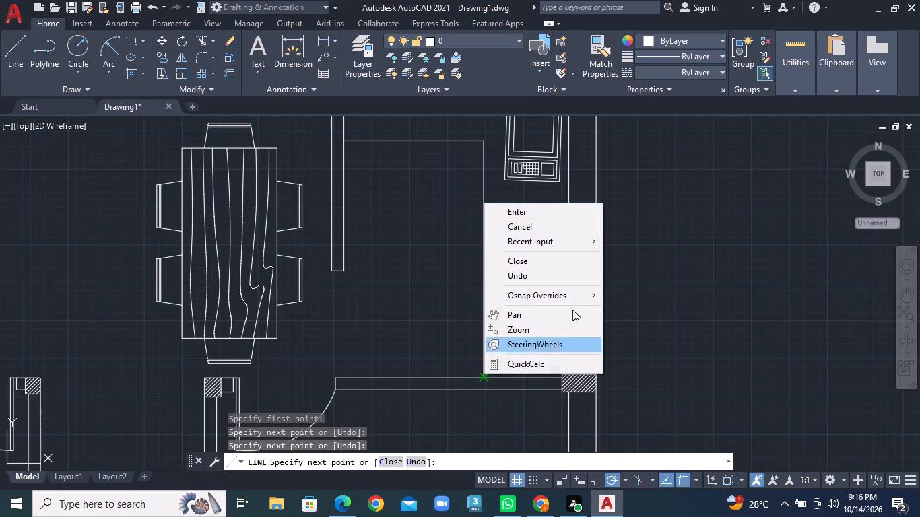
{"action": "left_click", "coordinate": [576, 216]}
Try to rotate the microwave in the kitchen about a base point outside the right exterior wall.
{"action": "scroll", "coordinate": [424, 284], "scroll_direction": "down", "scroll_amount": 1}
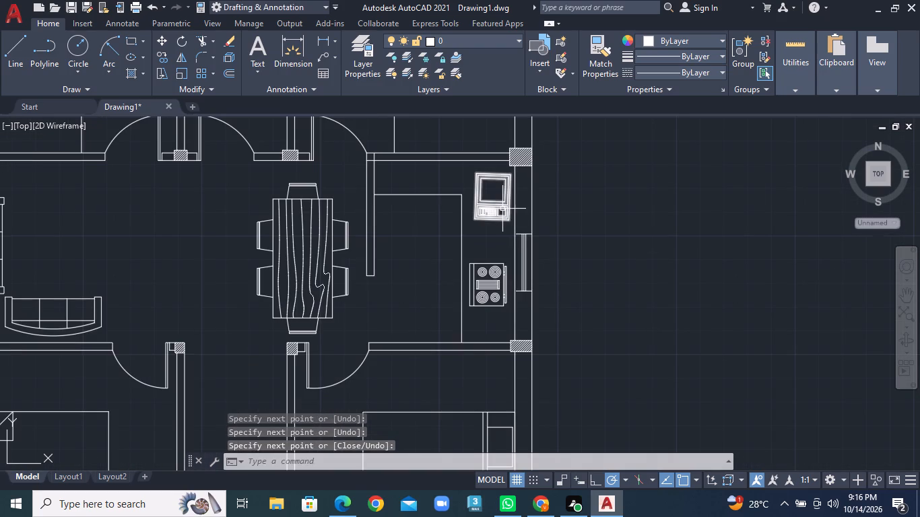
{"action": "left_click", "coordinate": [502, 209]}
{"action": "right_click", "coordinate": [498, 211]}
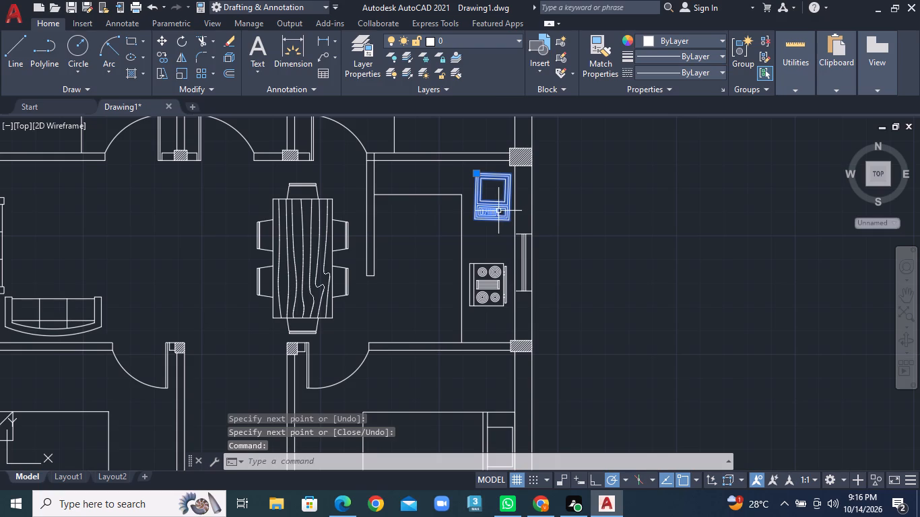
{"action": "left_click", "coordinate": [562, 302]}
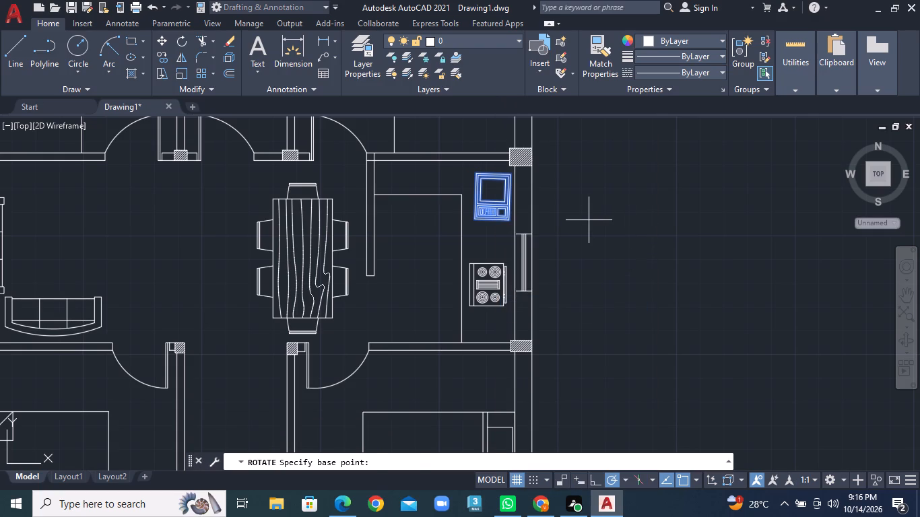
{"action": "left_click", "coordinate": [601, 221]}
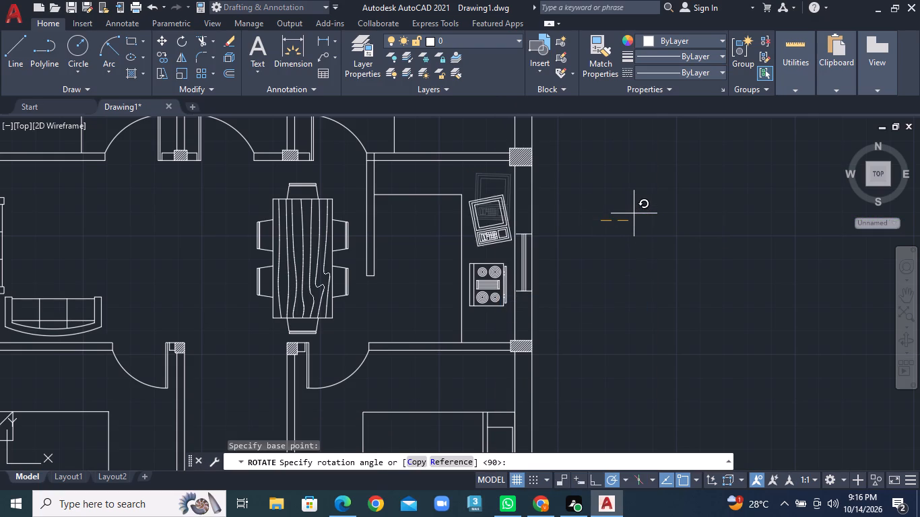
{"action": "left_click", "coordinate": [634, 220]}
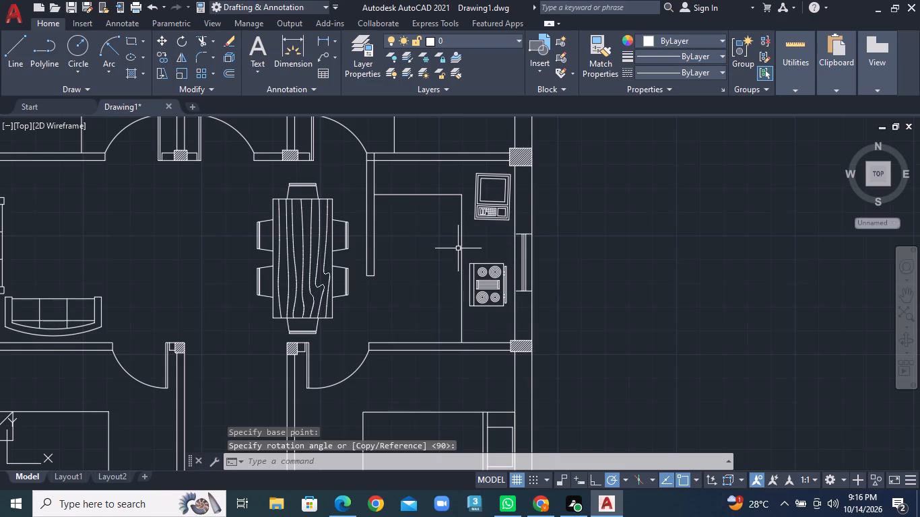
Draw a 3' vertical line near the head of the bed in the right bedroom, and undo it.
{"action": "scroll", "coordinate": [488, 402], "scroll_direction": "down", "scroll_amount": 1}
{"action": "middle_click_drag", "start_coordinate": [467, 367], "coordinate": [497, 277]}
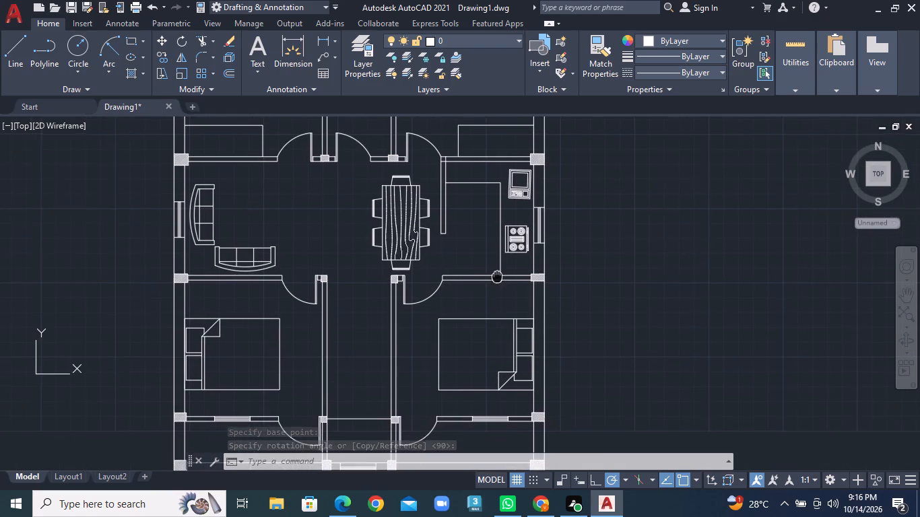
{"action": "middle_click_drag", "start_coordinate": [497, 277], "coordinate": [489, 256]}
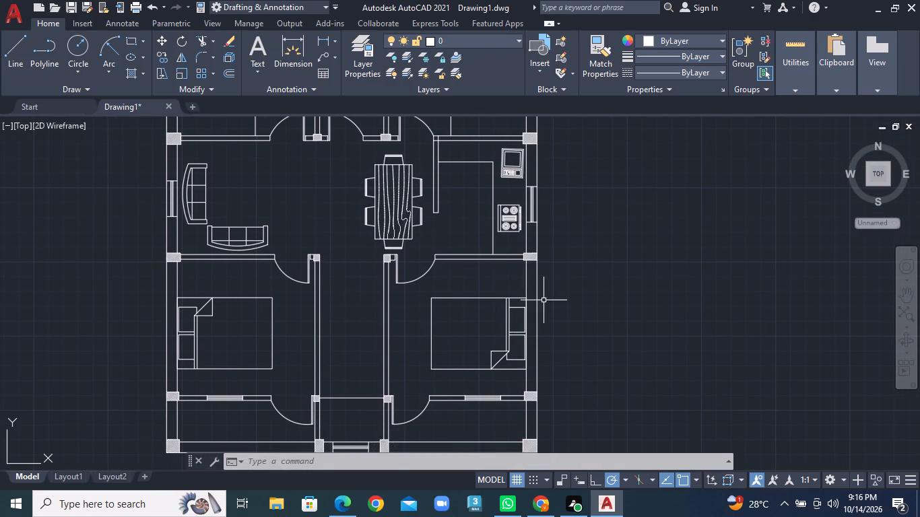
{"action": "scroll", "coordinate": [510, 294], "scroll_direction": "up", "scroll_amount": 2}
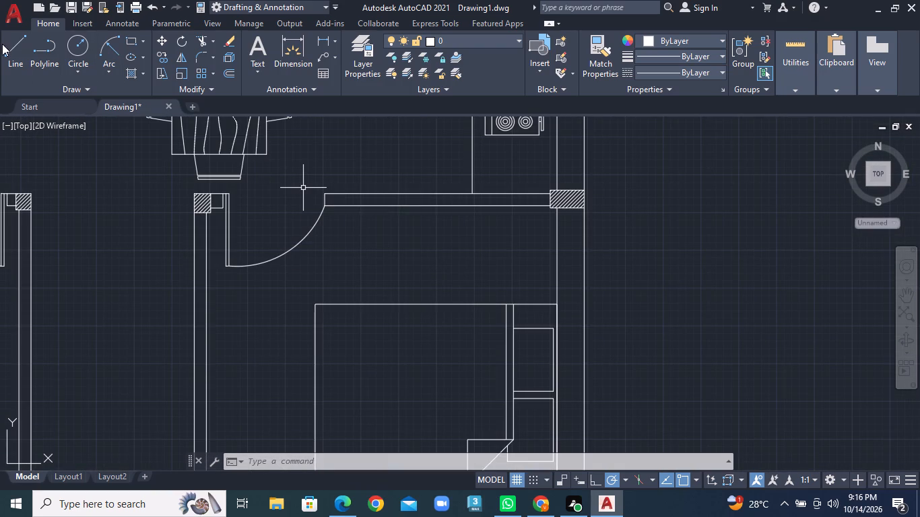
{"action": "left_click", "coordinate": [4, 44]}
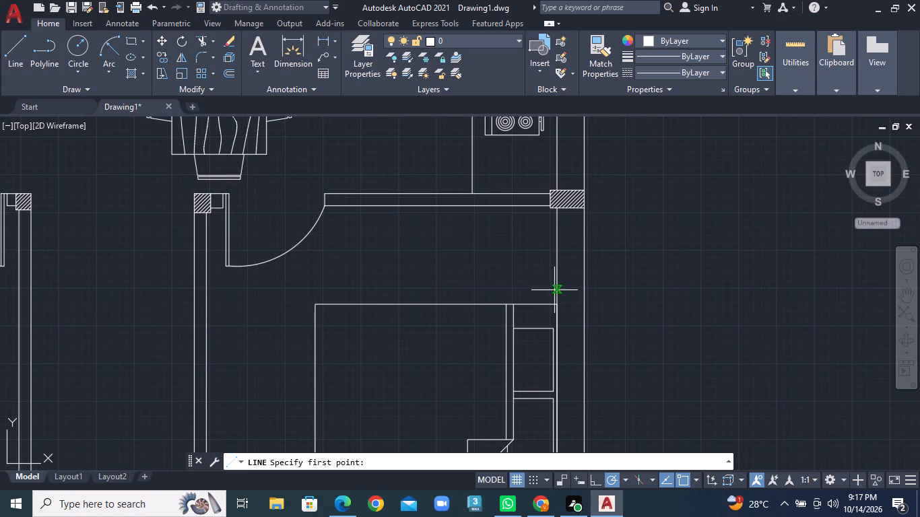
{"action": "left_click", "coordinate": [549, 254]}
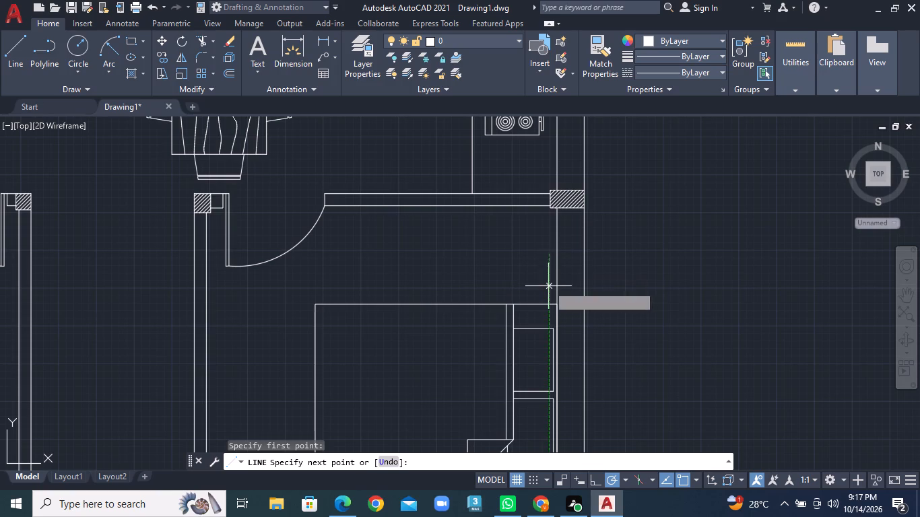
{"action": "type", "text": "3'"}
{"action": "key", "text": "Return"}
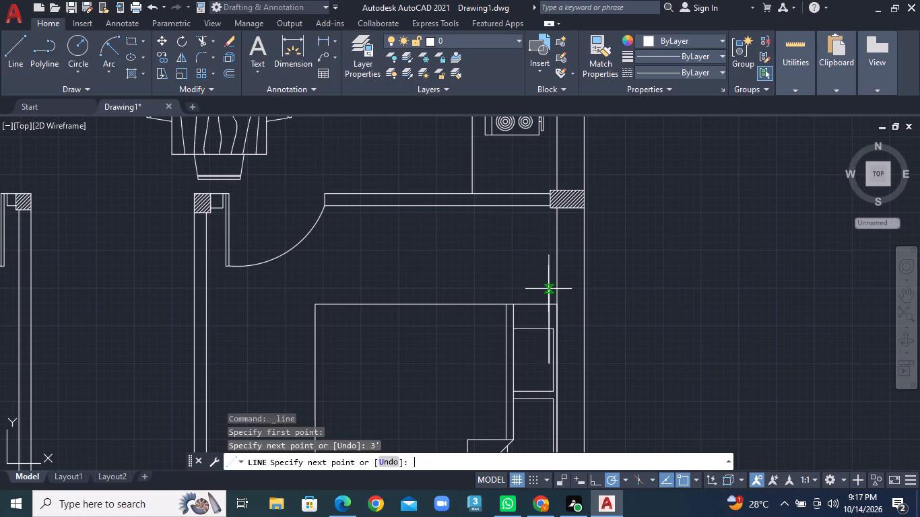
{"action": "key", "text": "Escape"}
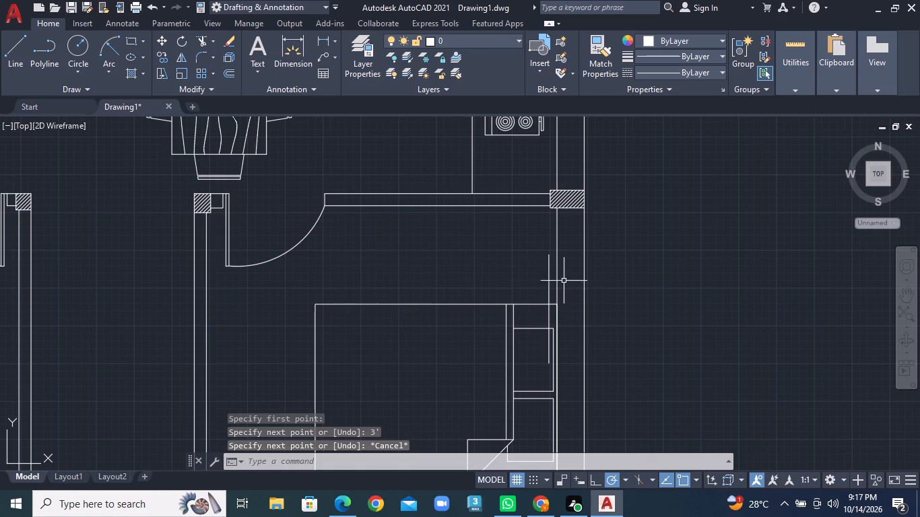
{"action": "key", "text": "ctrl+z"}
Draw a 1' by 1' square above the head of the right bedroom's bed, undoing an initial pair of 2' segments.
{"action": "left_click", "coordinate": [8, 44]}
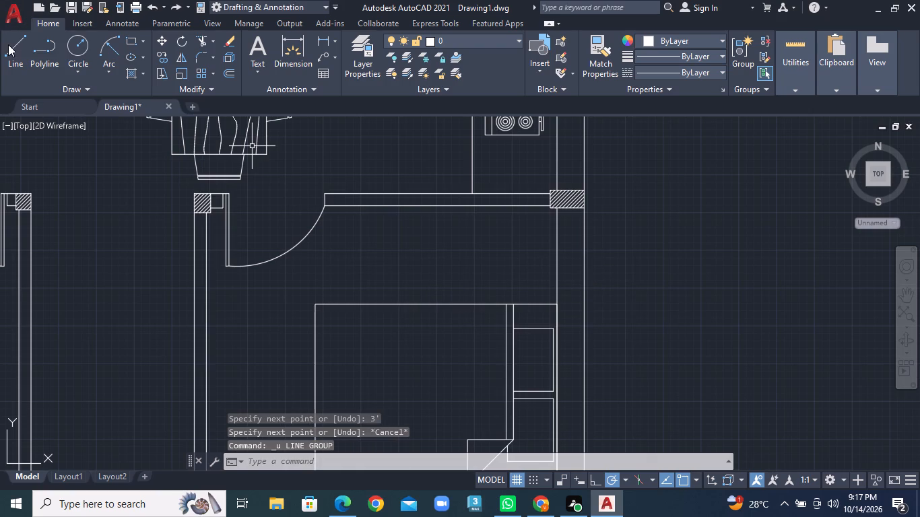
{"action": "left_click", "coordinate": [546, 296]}
{"action": "type", "text": "2'"}
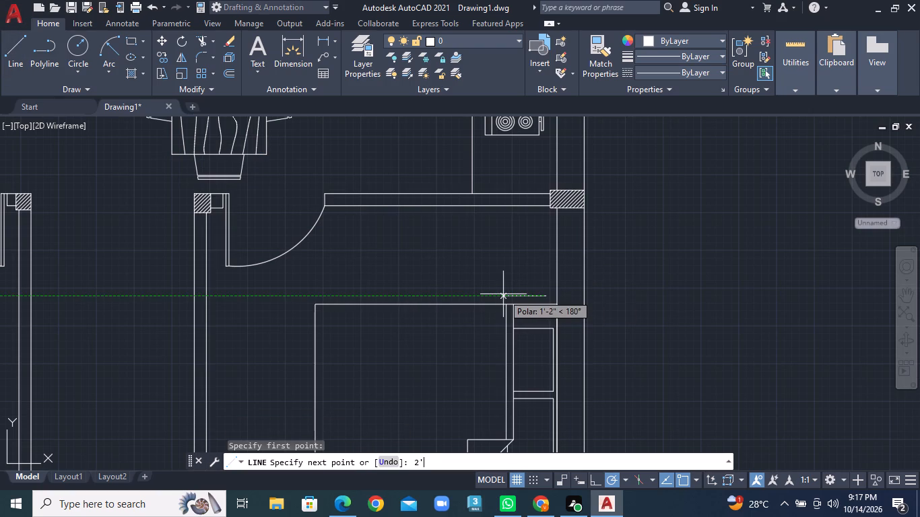
{"action": "key", "text": "Return"}
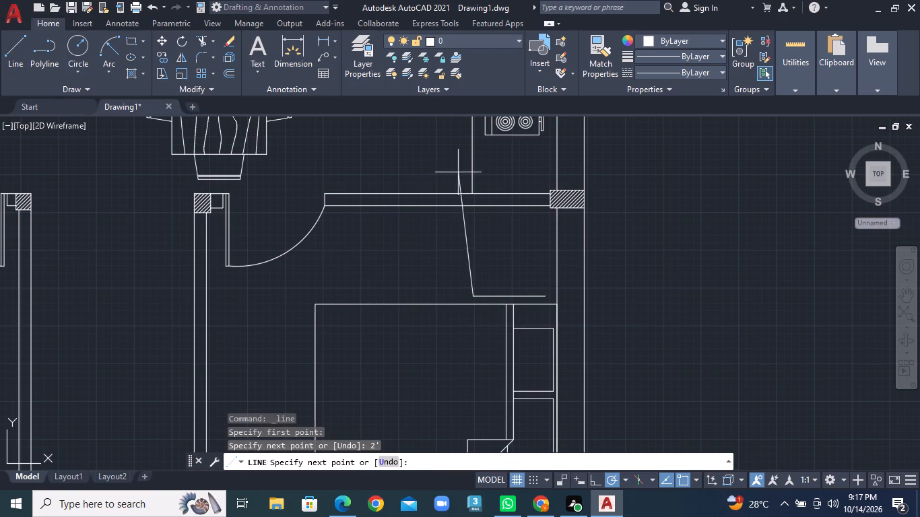
{"action": "type", "text": "2'"}
{"action": "key", "text": "Return"}
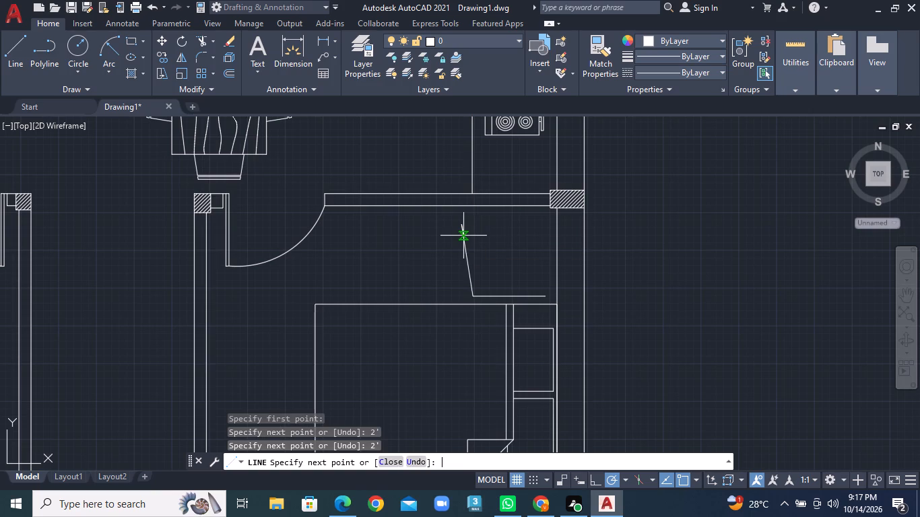
{"action": "key", "text": "ctrl+z"}
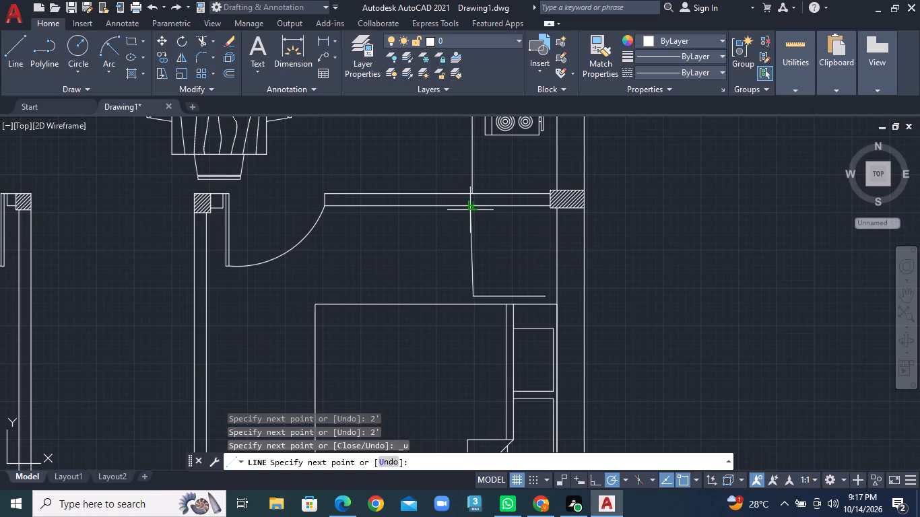
{"action": "key", "text": "ctrl+z"}
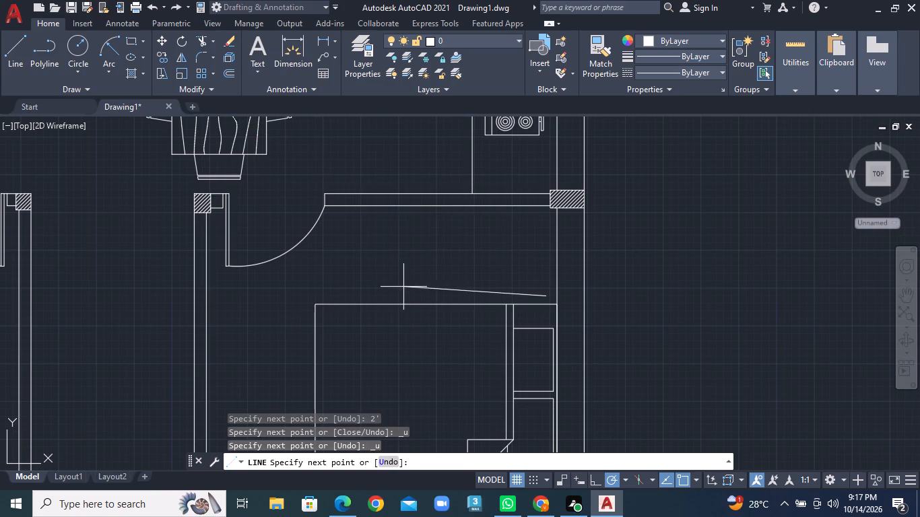
{"action": "type", "text": "1'"}
{"action": "key", "text": "Return"}
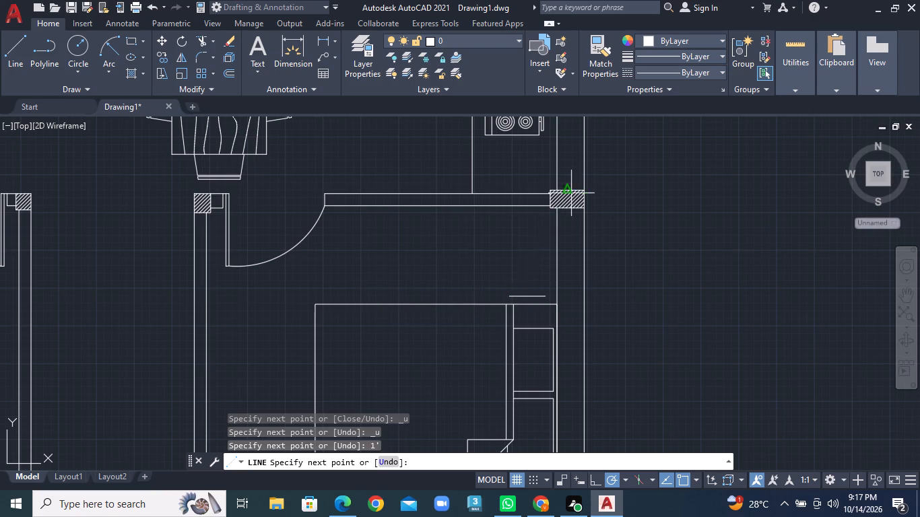
{"action": "type", "text": "1'"}
{"action": "key", "text": "Return"}
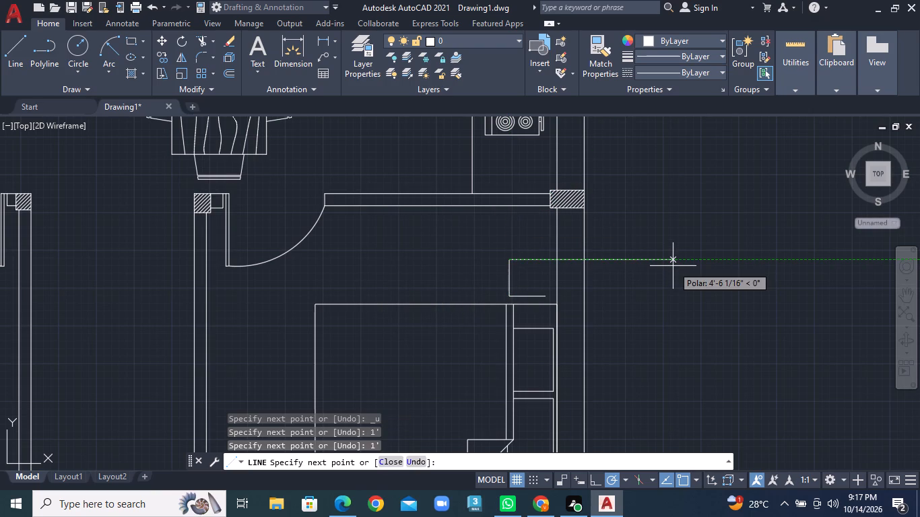
{"action": "type", "text": "1'"}
{"action": "key", "text": "Return"}
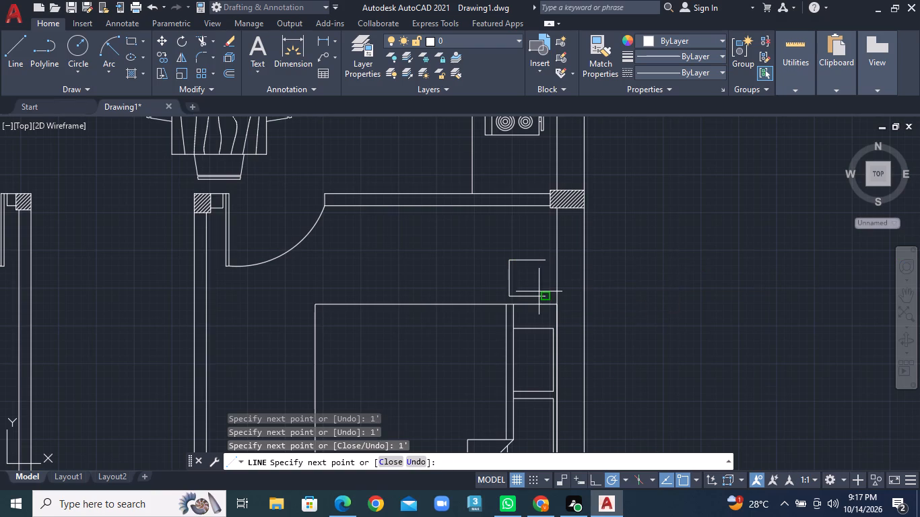
{"action": "left_click", "coordinate": [541, 291]}
{"action": "right_click", "coordinate": [541, 291]}
{"action": "left_click", "coordinate": [558, 296]}
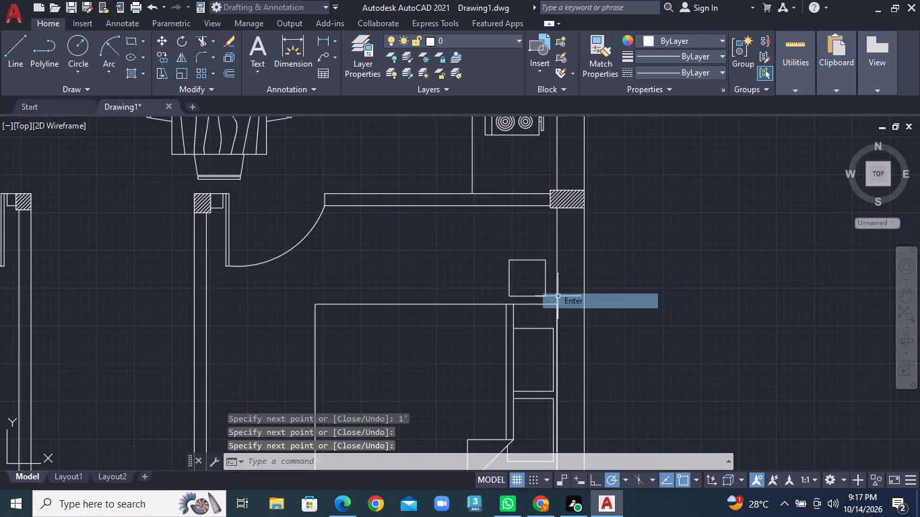
Join the four sides of the bedside square into a single polyline.
{"action": "scroll", "coordinate": [513, 270], "scroll_direction": "up", "scroll_amount": 2}
{"action": "middle_click_drag", "start_coordinate": [490, 261], "coordinate": [448, 240]}
{"action": "left_click", "coordinate": [502, 226]}
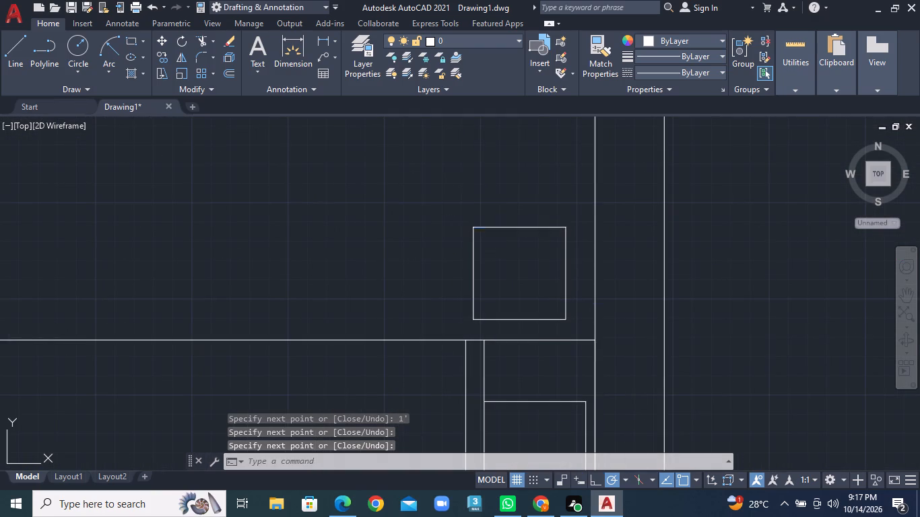
{"action": "left_click", "coordinate": [473, 249]}
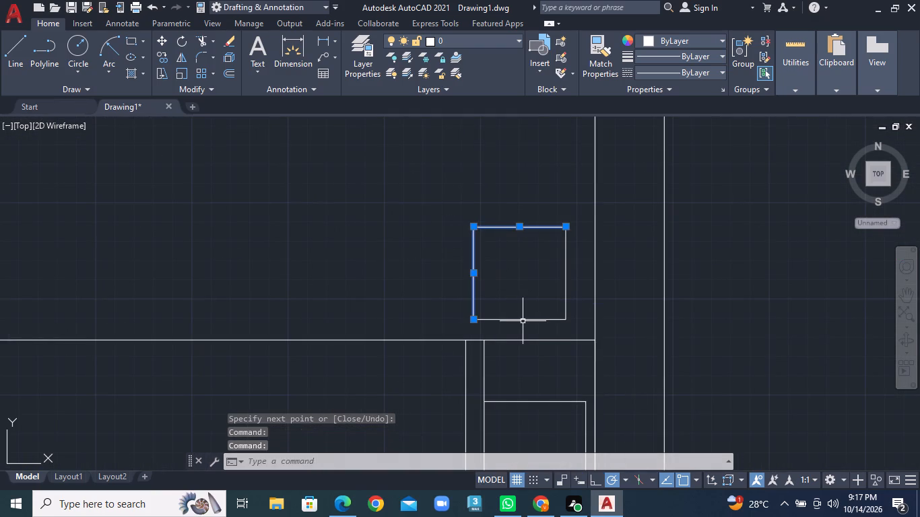
{"action": "left_click", "coordinate": [523, 321]}
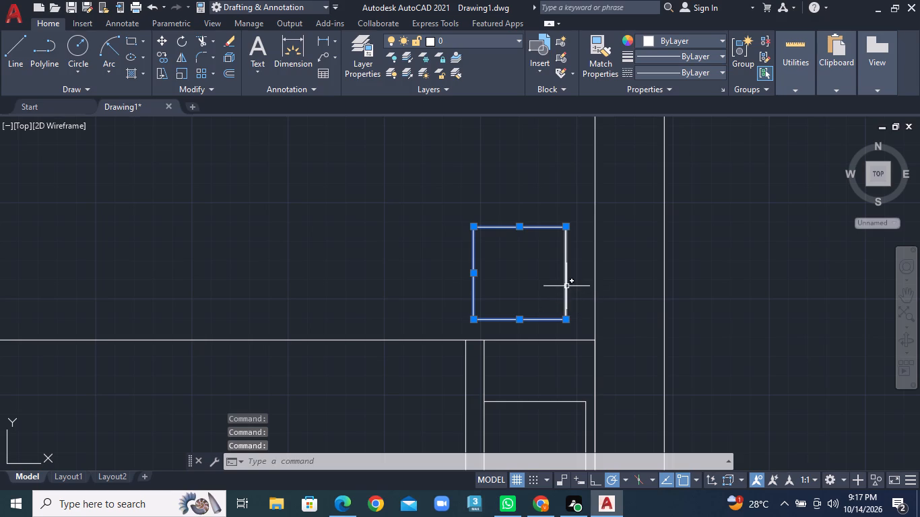
{"action": "left_click", "coordinate": [566, 286]}
{"action": "type", "text": "JOIN"}
{"action": "key", "text": "Return"}
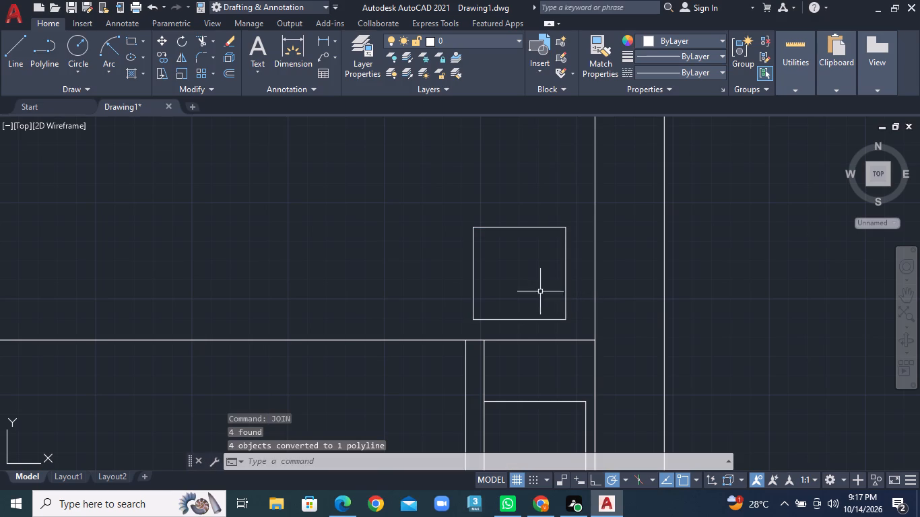
Copy the bedside square from its upper-right corner about 6'-5" straight down, to just below the bed in the right bedroom.
{"action": "left_click", "coordinate": [568, 228]}
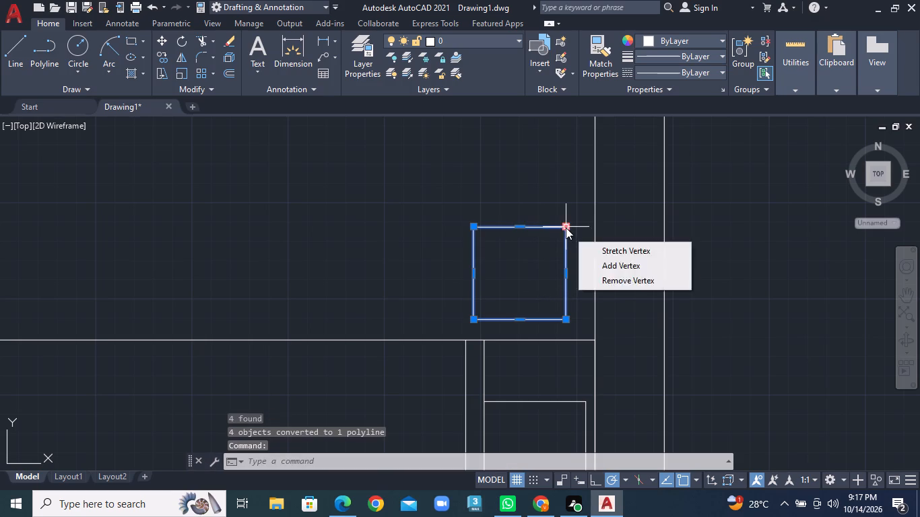
{"action": "right_click", "coordinate": [566, 228]}
{"action": "left_click", "coordinate": [595, 279]}
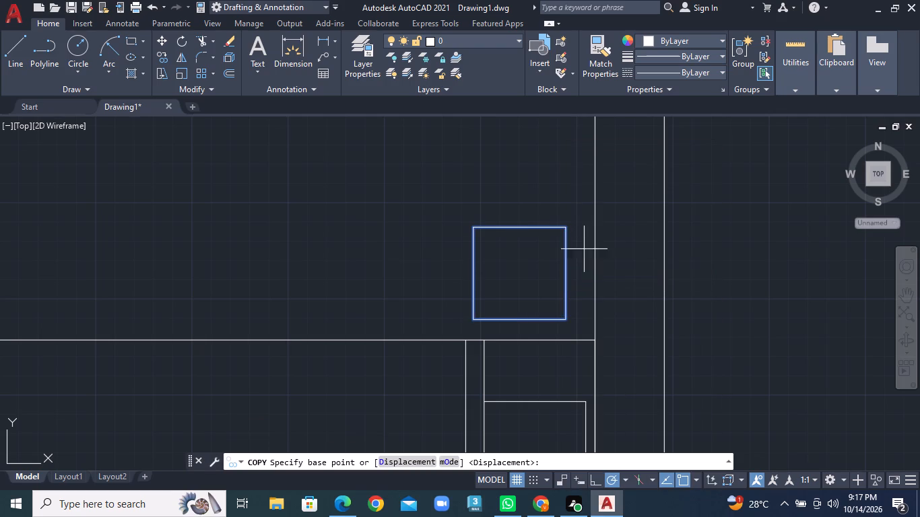
{"action": "left_click", "coordinate": [570, 230]}
{"action": "middle_click_drag", "start_coordinate": [574, 300], "coordinate": [574, 171]}
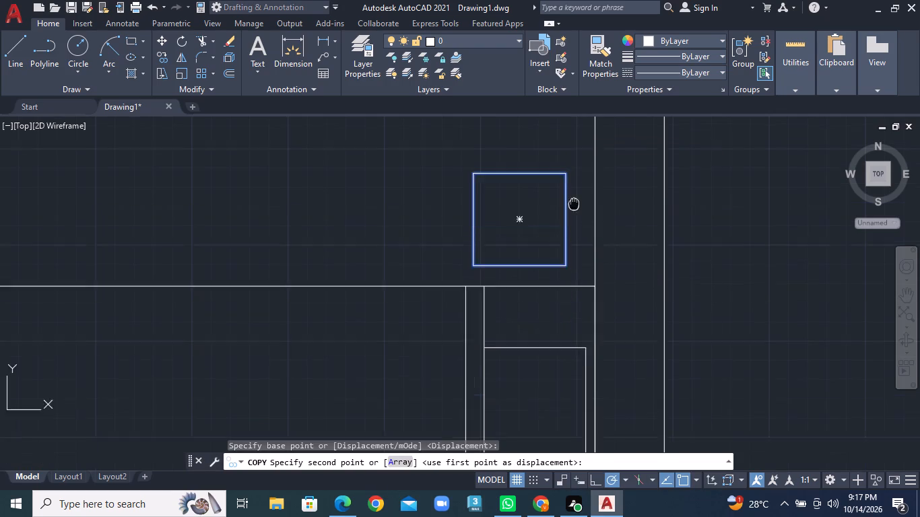
{"action": "middle_click_drag", "start_coordinate": [574, 171], "coordinate": [577, 141]}
{"action": "middle_click_drag", "start_coordinate": [558, 322], "coordinate": [560, 168]}
{"action": "scroll", "coordinate": [543, 325], "scroll_direction": "down", "scroll_amount": 2}
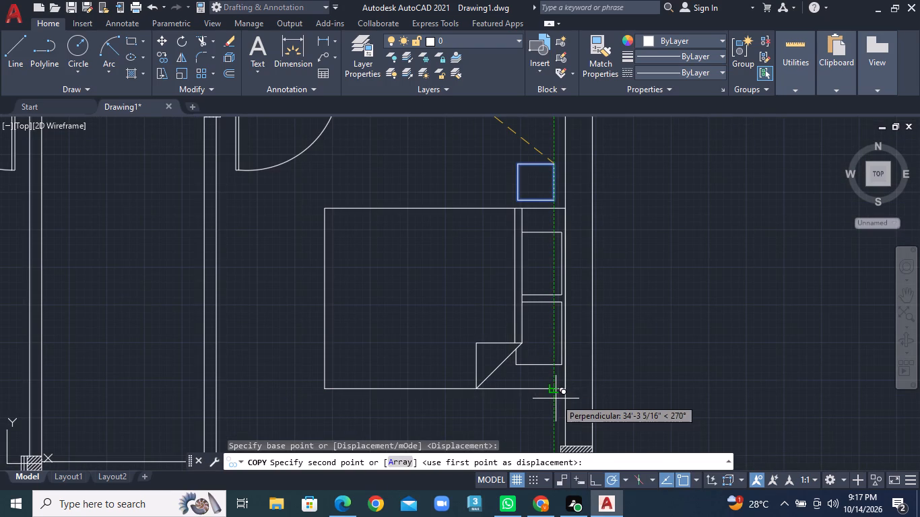
{"action": "middle_click_drag", "start_coordinate": [555, 402], "coordinate": [563, 319]}
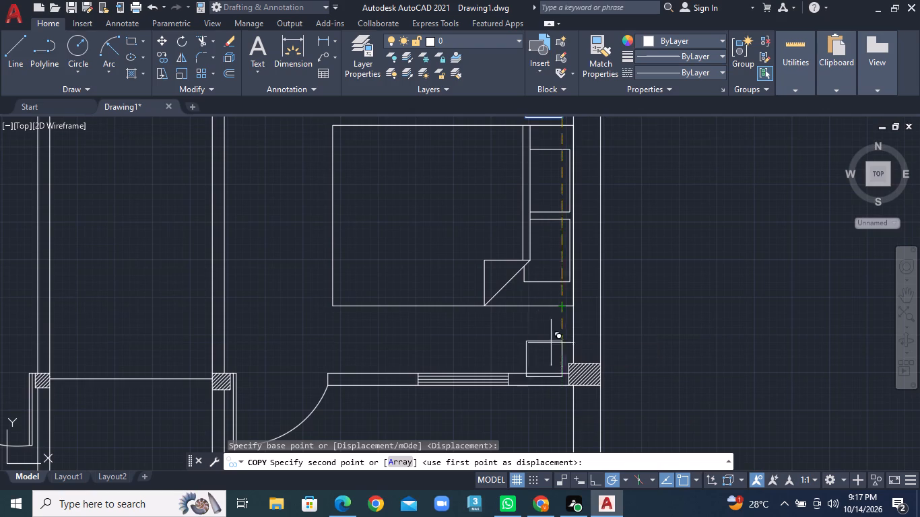
{"action": "left_click", "coordinate": [561, 313]}
Place two more copies of the square in the left bedroom, one above and one directly below the head end of the bed.
{"action": "scroll", "coordinate": [475, 283], "scroll_direction": "down", "scroll_amount": 2}
{"action": "middle_click_drag", "start_coordinate": [462, 242], "coordinate": [459, 312]}
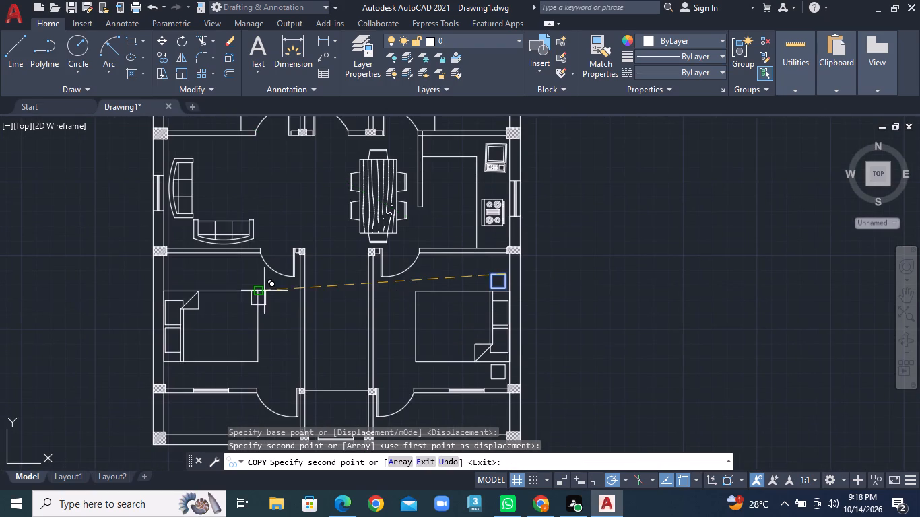
{"action": "scroll", "coordinate": [256, 288], "scroll_direction": "up", "scroll_amount": 1}
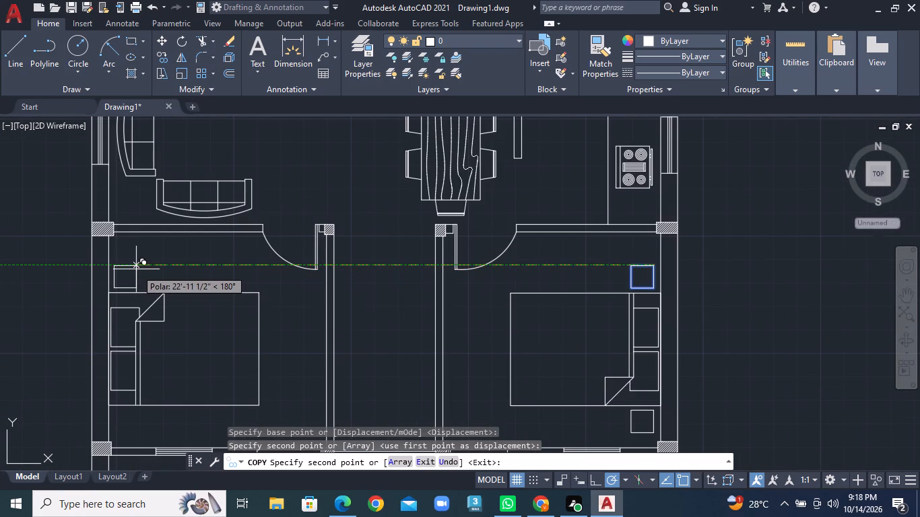
{"action": "left_click", "coordinate": [136, 269]}
{"action": "scroll", "coordinate": [142, 312], "scroll_direction": "up", "scroll_amount": 1}
{"action": "middle_click_drag", "start_coordinate": [142, 312], "coordinate": [166, 232]}
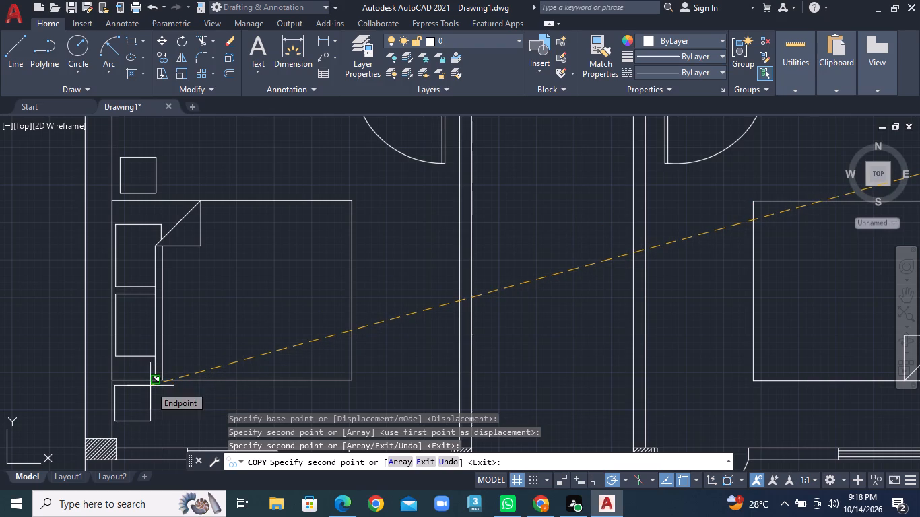
{"action": "left_click", "coordinate": [154, 386]}
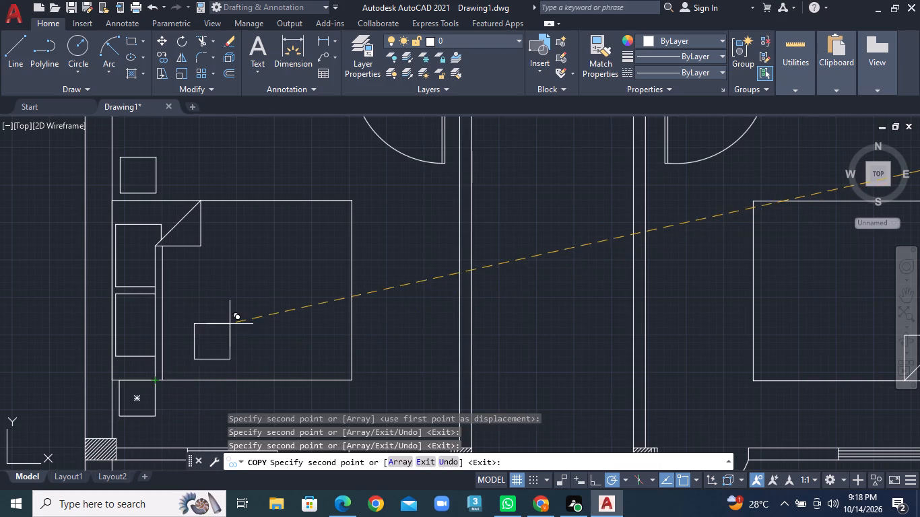
Place two more copies of the bedside square in the upper-left bedroom, one above and one below the head end of the bed.
{"action": "middle_click_drag", "start_coordinate": [257, 300], "coordinate": [232, 456]}
{"action": "scroll", "coordinate": [232, 277], "scroll_direction": "down", "scroll_amount": 4}
{"action": "middle_click_drag", "start_coordinate": [271, 240], "coordinate": [271, 402]}
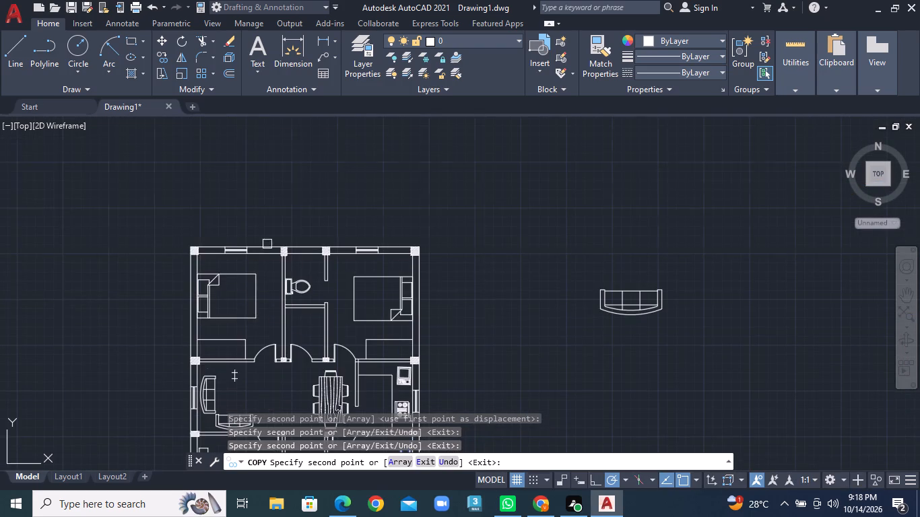
{"action": "scroll", "coordinate": [211, 248], "scroll_direction": "up", "scroll_amount": 3}
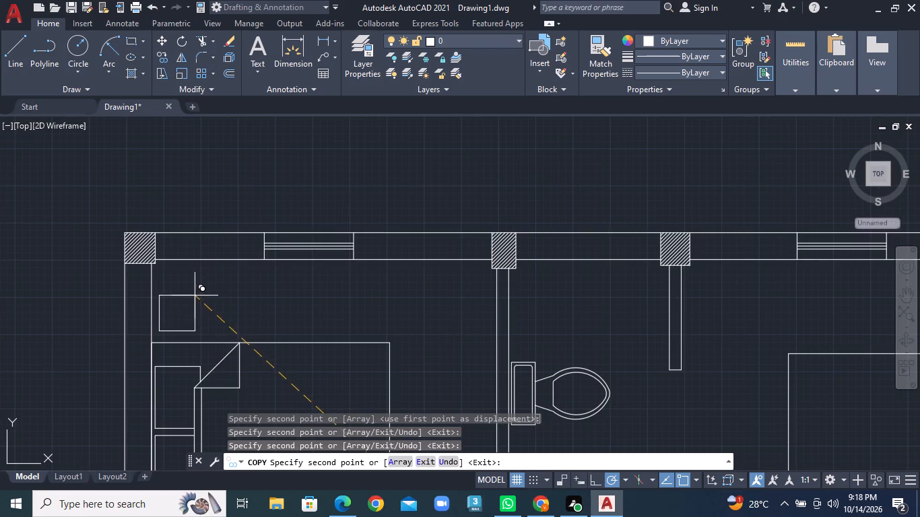
{"action": "left_click", "coordinate": [195, 296]}
{"action": "middle_click_drag", "start_coordinate": [230, 333], "coordinate": [292, 169]}
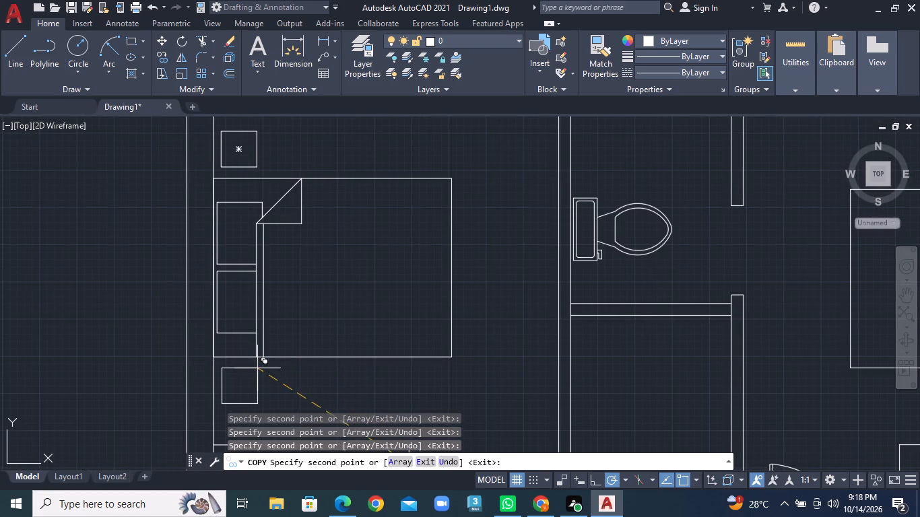
{"action": "left_click", "coordinate": [257, 366]}
Place copies of the bedside square in the upper-right bedroom, above and below the bed's head end, and finish copying.
{"action": "scroll", "coordinate": [360, 352], "scroll_direction": "down", "scroll_amount": 1}
{"action": "middle_click_drag", "start_coordinate": [578, 314], "coordinate": [401, 313]}
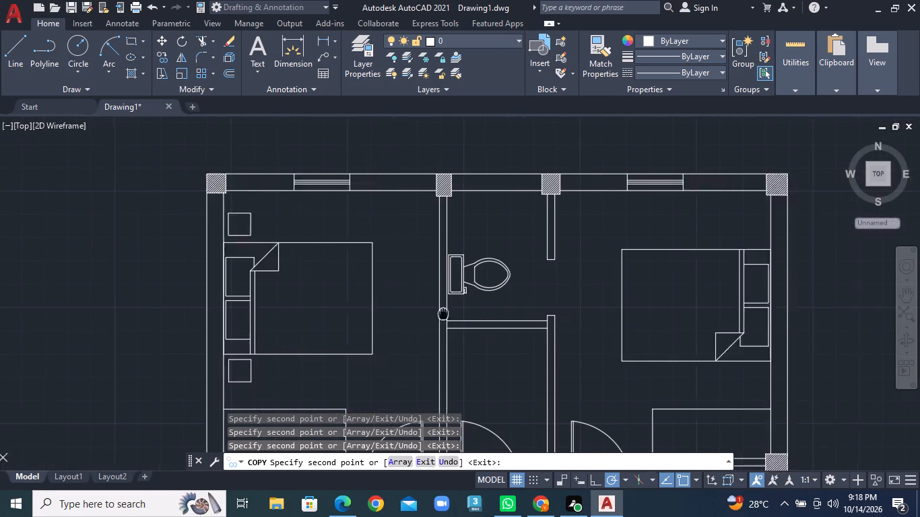
{"action": "middle_click_drag", "start_coordinate": [401, 313], "coordinate": [207, 314]}
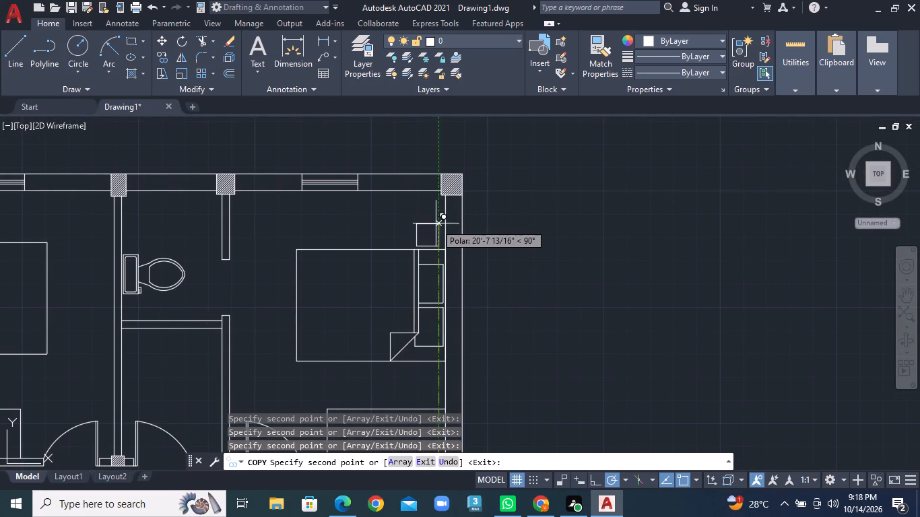
{"action": "scroll", "coordinate": [436, 223], "scroll_direction": "up", "scroll_amount": 1}
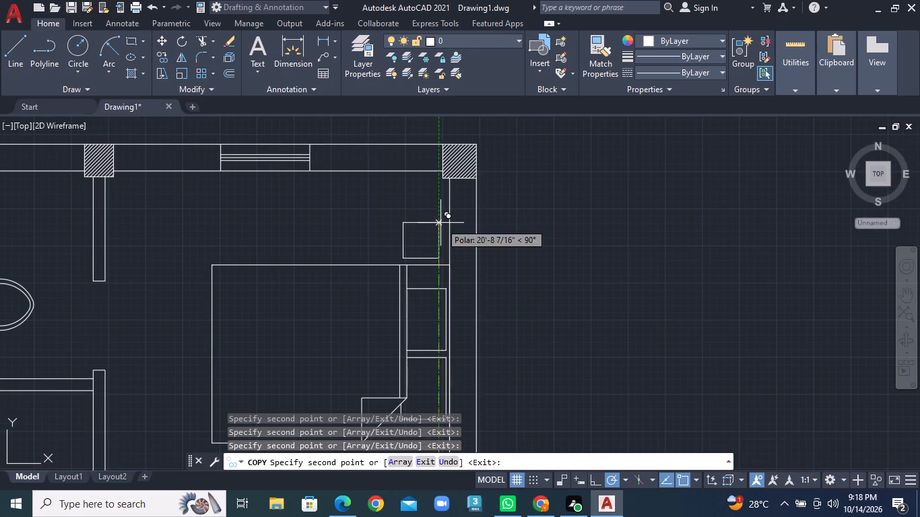
{"action": "left_click", "coordinate": [440, 223]}
{"action": "scroll", "coordinate": [426, 315], "scroll_direction": "down", "scroll_amount": 2}
{"action": "middle_click_drag", "start_coordinate": [458, 325], "coordinate": [484, 188]}
{"action": "scroll", "coordinate": [420, 237], "scroll_direction": "up", "scroll_amount": 3}
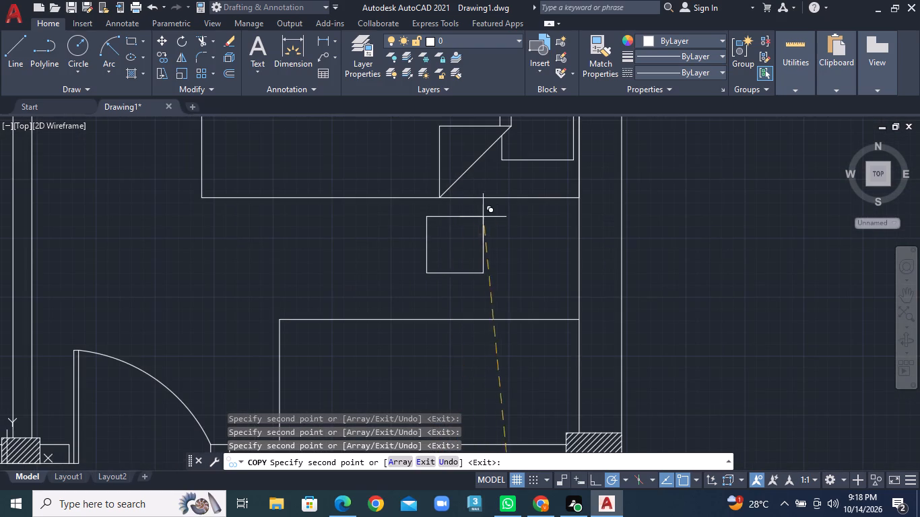
{"action": "left_click", "coordinate": [564, 213]}
{"action": "scroll", "coordinate": [537, 293], "scroll_direction": "down", "scroll_amount": 2}
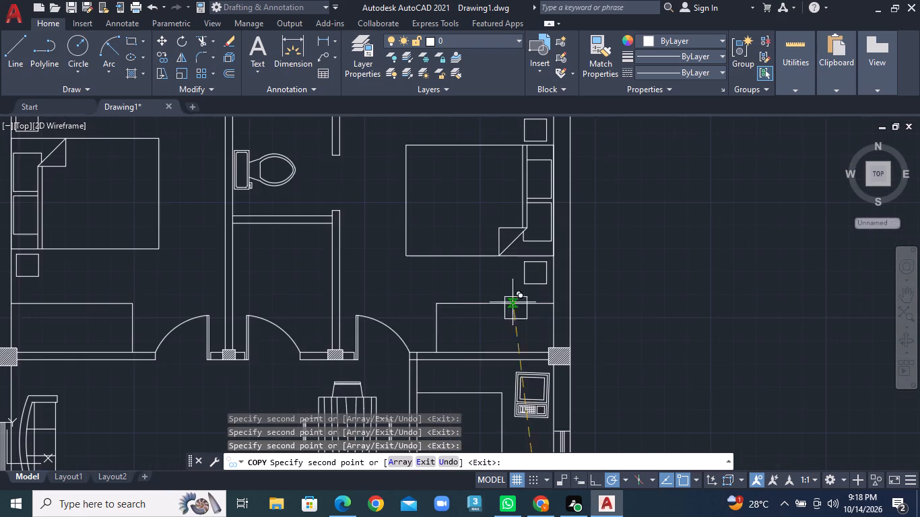
{"action": "key", "text": "Escape"}
Move the bedside square under the lower-left bedroom's bed slightly straight down, leaving a small gap to the bed edge.
{"action": "scroll", "coordinate": [98, 366], "scroll_direction": "down", "scroll_amount": 1}
{"action": "middle_click_drag", "start_coordinate": [106, 361], "coordinate": [127, 314]}
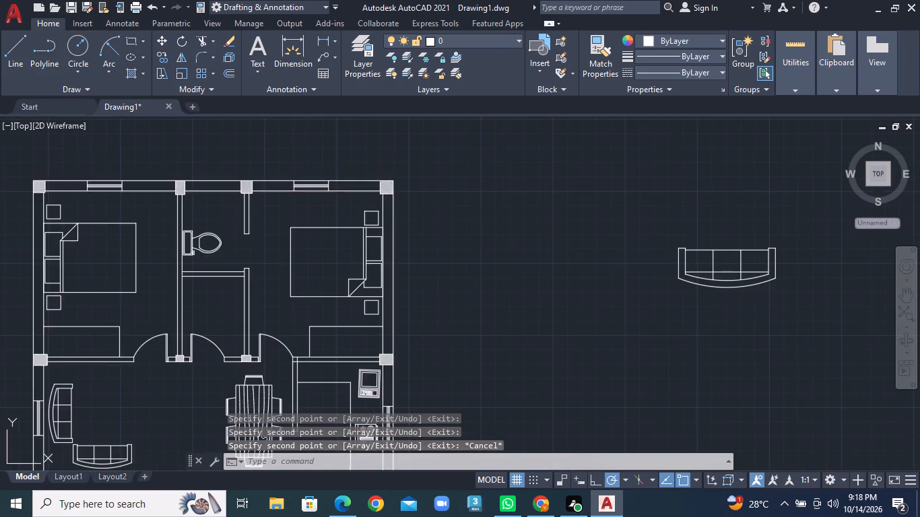
{"action": "middle_click_drag", "start_coordinate": [127, 314], "coordinate": [176, 199]}
{"action": "scroll", "coordinate": [128, 364], "scroll_direction": "up", "scroll_amount": 2}
{"action": "middle_click_drag", "start_coordinate": [137, 347], "coordinate": [199, 162]}
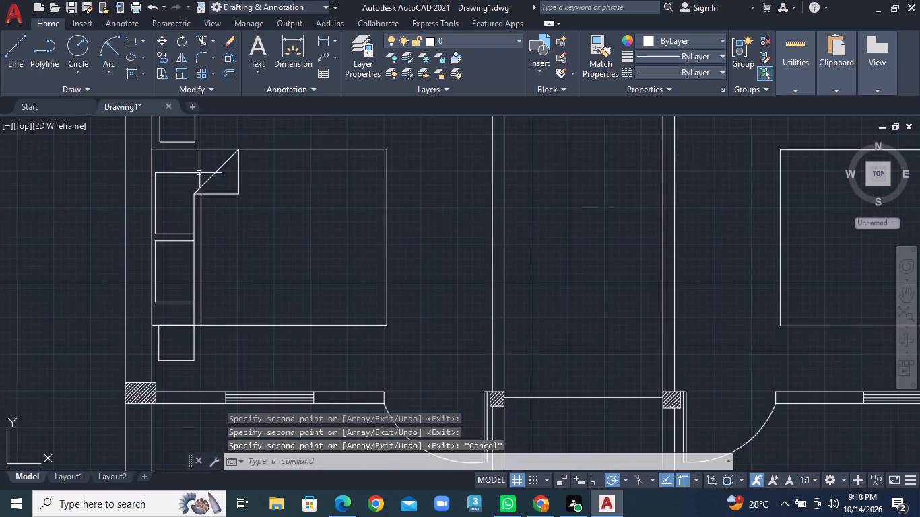
{"action": "left_click", "coordinate": [195, 337]}
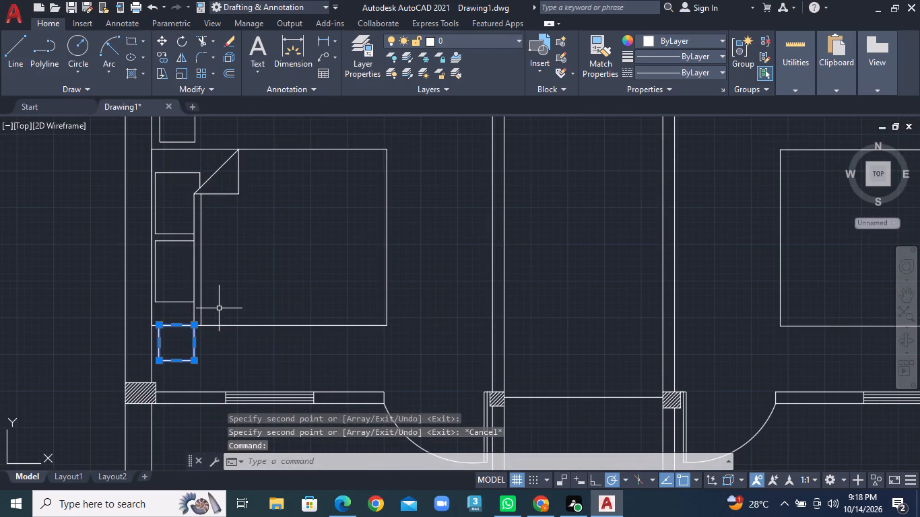
{"action": "scroll", "coordinate": [219, 308], "scroll_direction": "up", "scroll_amount": 1}
{"action": "right_click", "coordinate": [219, 308]}
{"action": "left_click", "coordinate": [273, 256]}
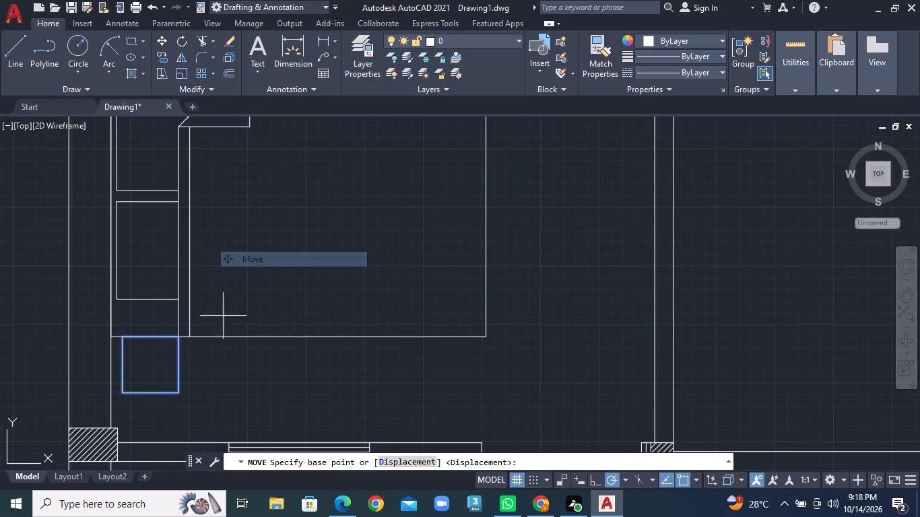
{"action": "left_click", "coordinate": [123, 335]}
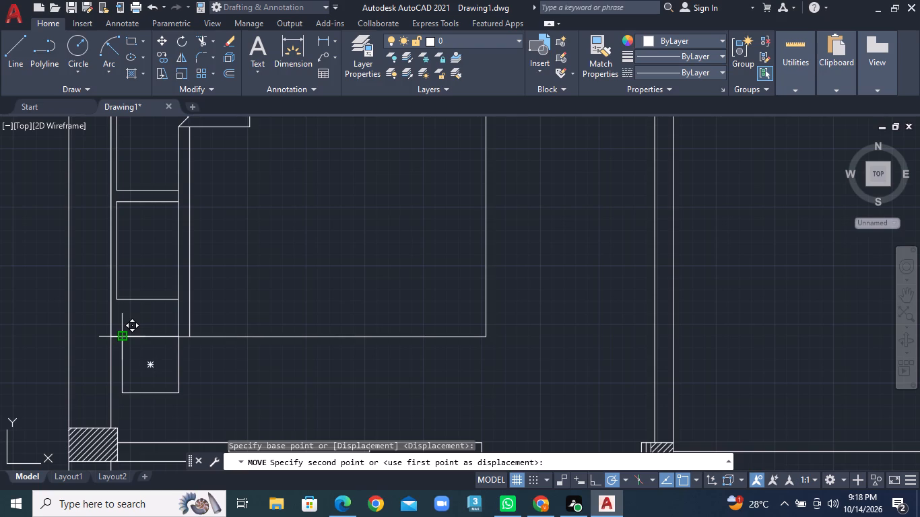
{"action": "left_click", "coordinate": [119, 349]}
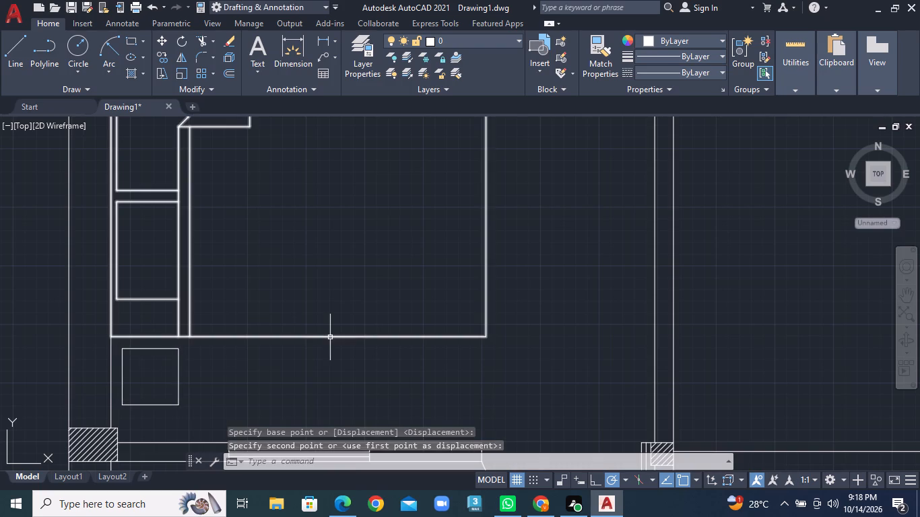
{"action": "key", "text": "Escape"}
Draw a horizontal line across the passage between the two lower bedrooms, wall to wall, just below the upper columns.
{"action": "scroll", "coordinate": [339, 343], "scroll_direction": "down", "scroll_amount": 3}
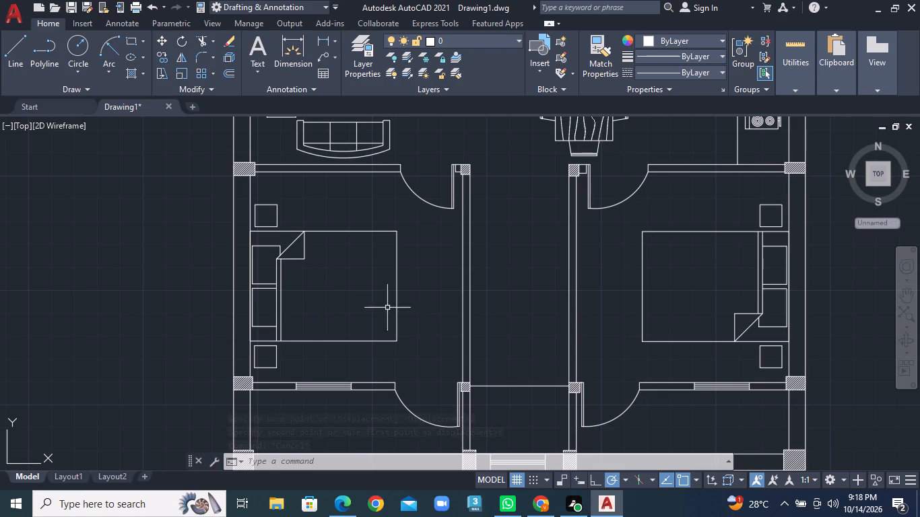
{"action": "left_click", "coordinate": [9, 52]}
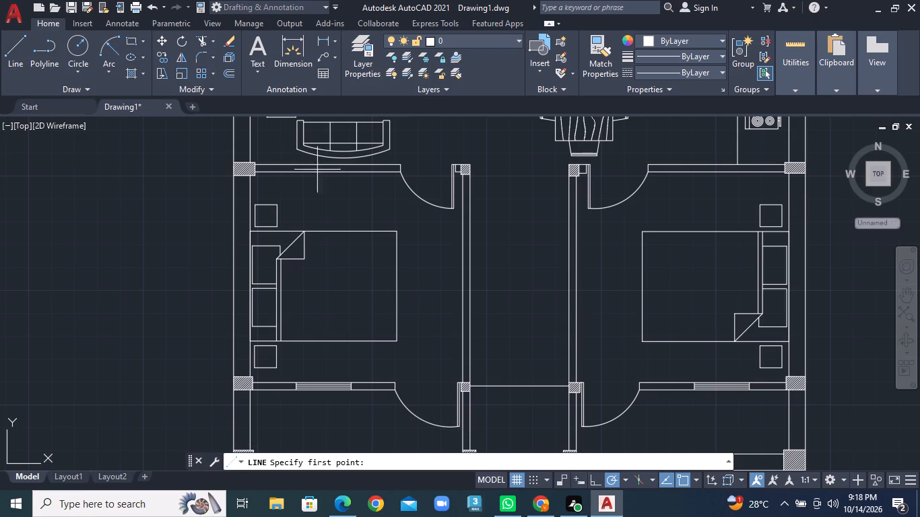
{"action": "left_click", "coordinate": [473, 195]}
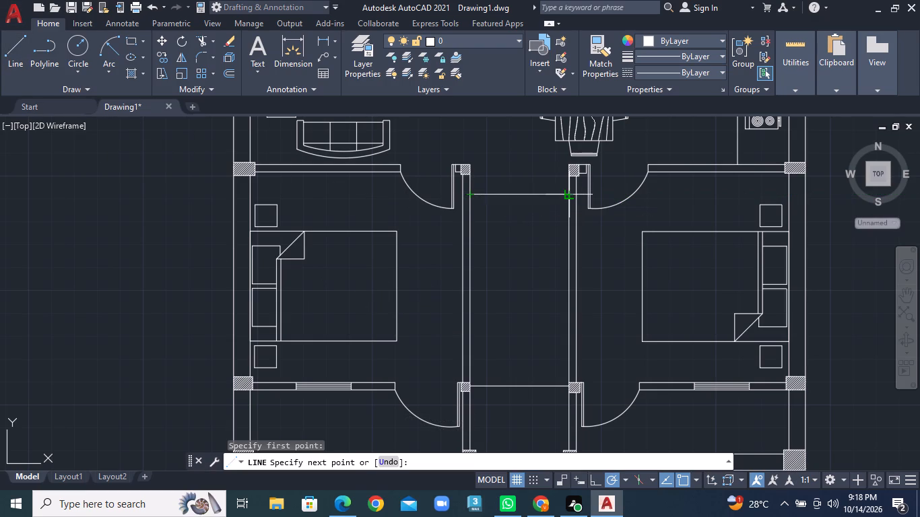
{"action": "left_click", "coordinate": [568, 191]}
{"action": "right_click", "coordinate": [568, 191]}
{"action": "left_click", "coordinate": [577, 196]}
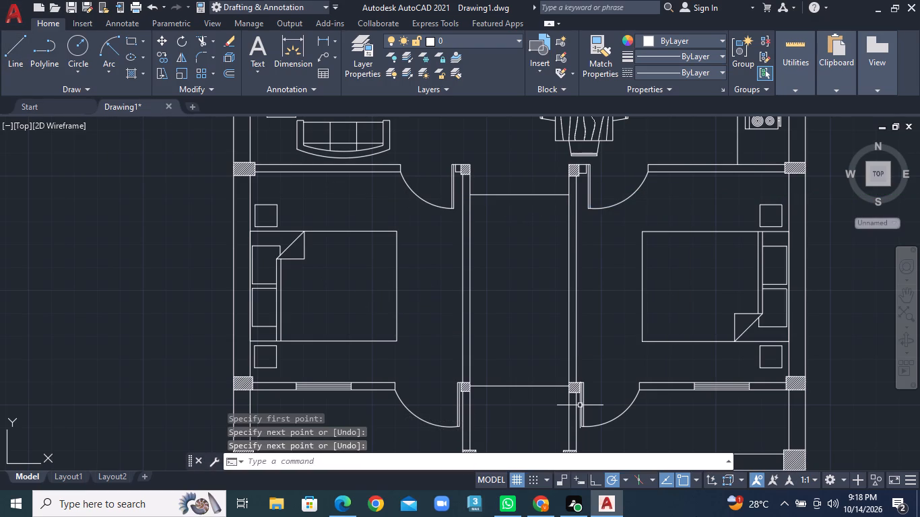
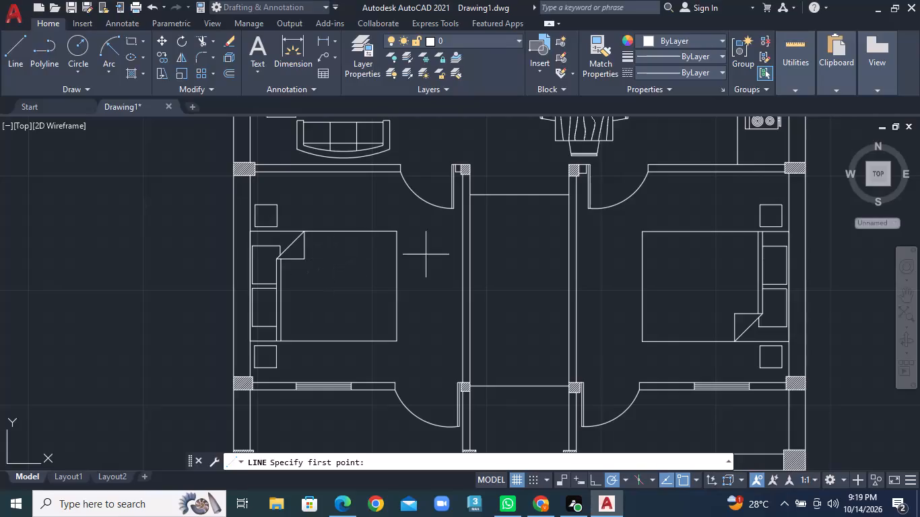
Draw a vertical line down the passage from the midpoint of its upper horizontal line to the lower horizontal line.
{"action": "left_click", "coordinate": [523, 195]}
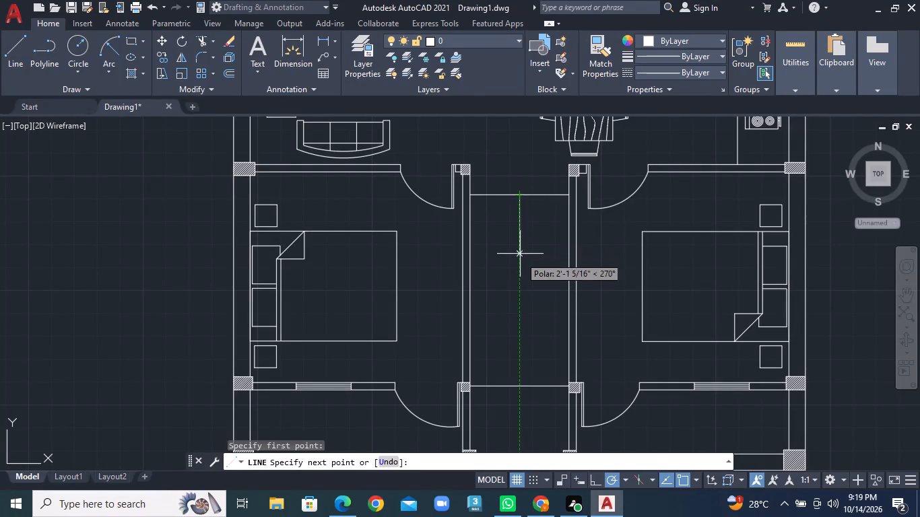
{"action": "double_click", "coordinate": [520, 384]}
{"action": "right_click", "coordinate": [520, 384]}
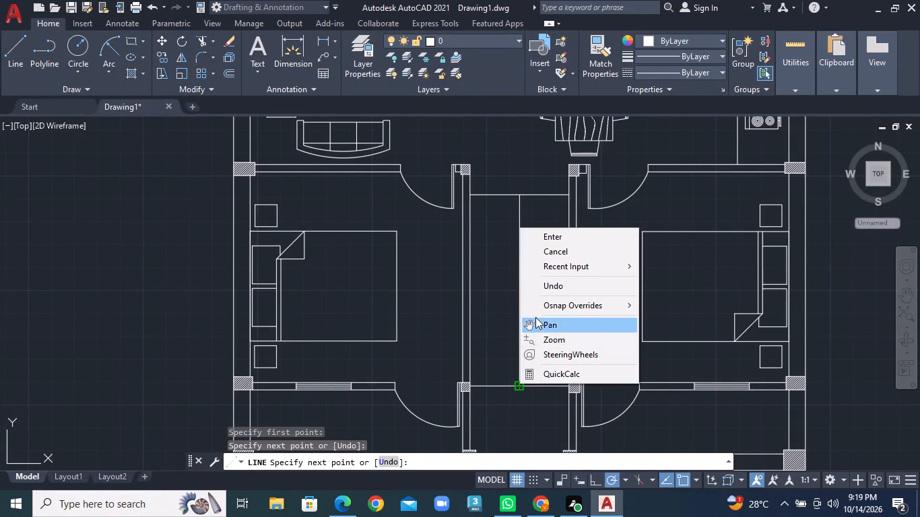
{"action": "left_click", "coordinate": [558, 234]}
Offset the passage's central vertical line 1" to each side.
{"action": "left_click", "coordinate": [231, 76]}
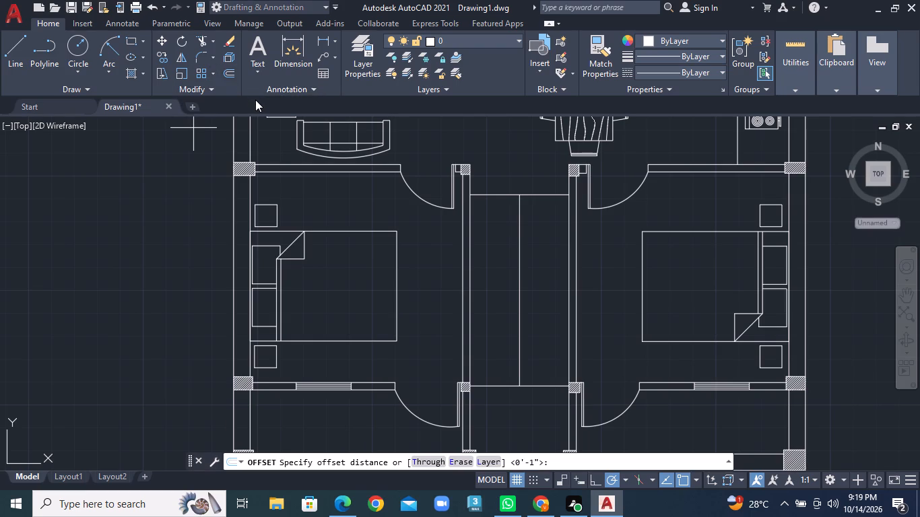
{"action": "type", "text": "1\""}
{"action": "key", "text": "Return"}
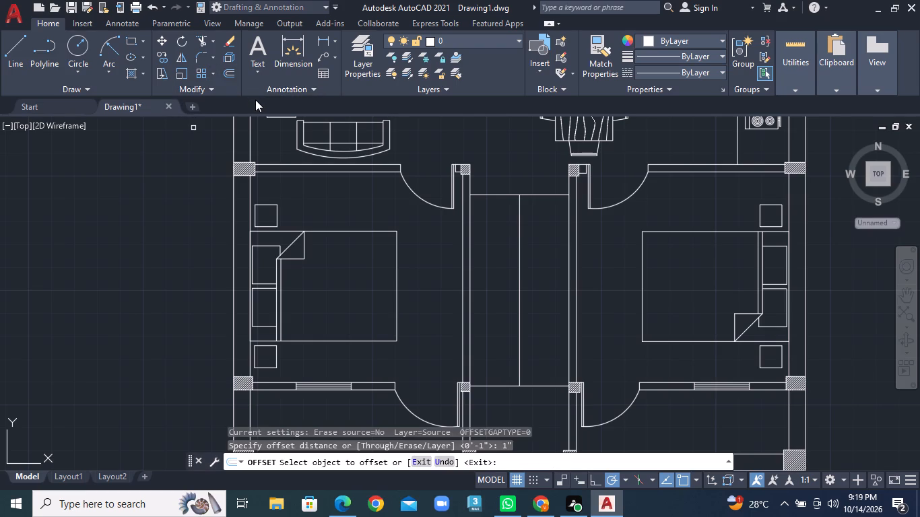
{"action": "left_click", "coordinate": [521, 293]}
{"action": "left_click", "coordinate": [505, 293]}
{"action": "scroll", "coordinate": [531, 291], "scroll_direction": "up", "scroll_amount": 1}
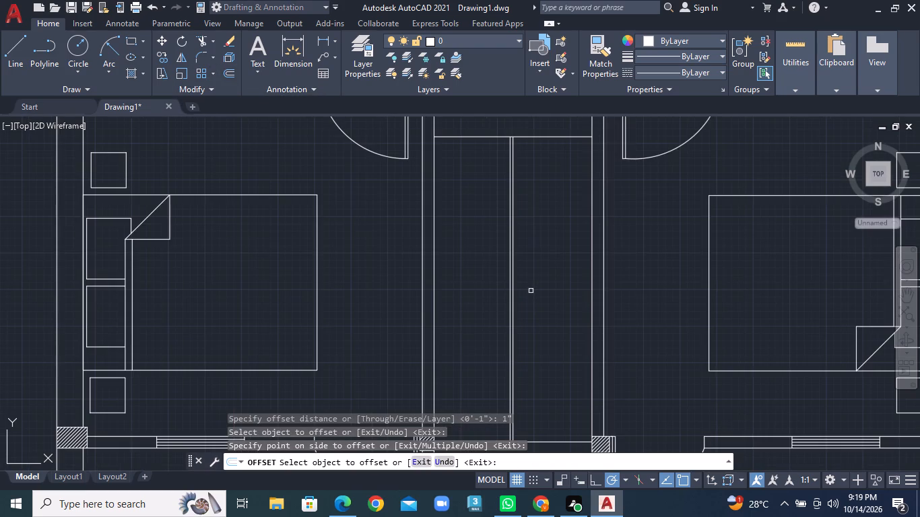
{"action": "left_click", "coordinate": [515, 291]}
{"action": "left_click", "coordinate": [548, 291]}
{"action": "scroll", "coordinate": [537, 291], "scroll_direction": "up", "scroll_amount": 1}
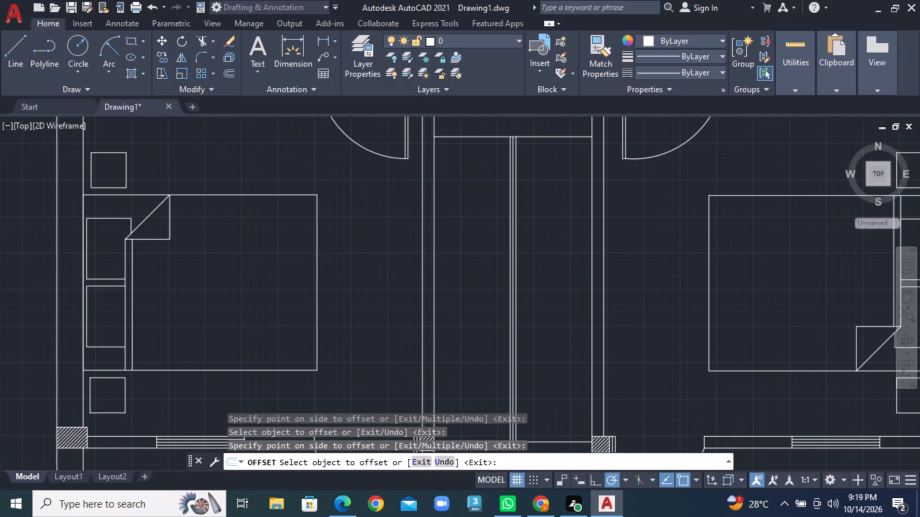
{"action": "scroll", "coordinate": [537, 291], "scroll_direction": "up", "scroll_amount": 1}
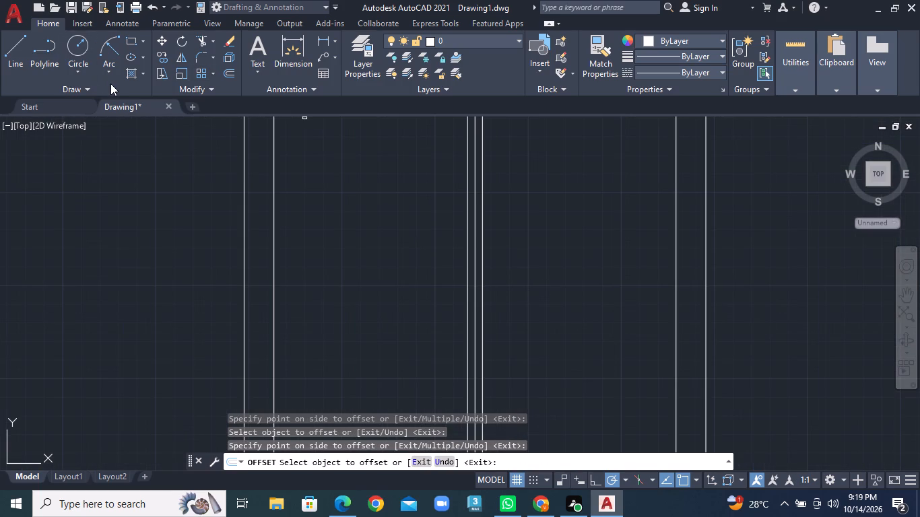
{"action": "key", "text": "Escape"}
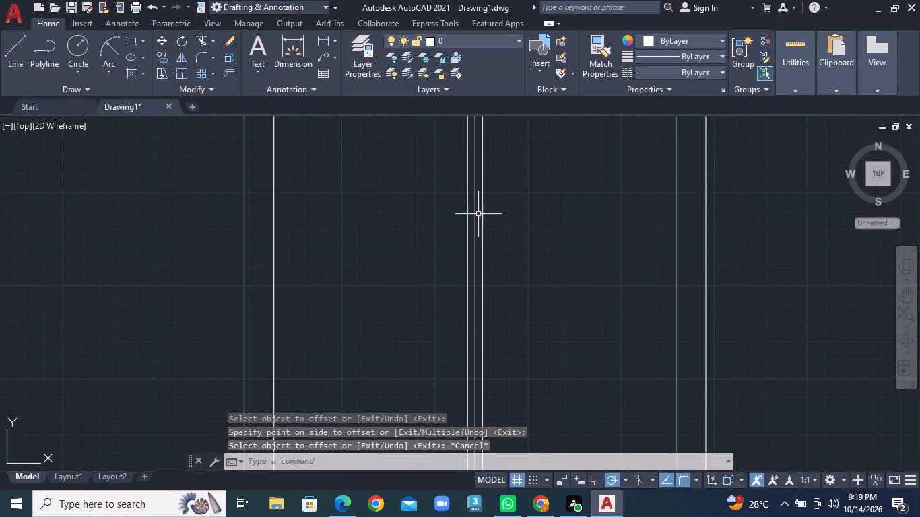
Erase the original middle vertical line, keeping the two offset lines.
{"action": "left_click", "coordinate": [475, 217]}
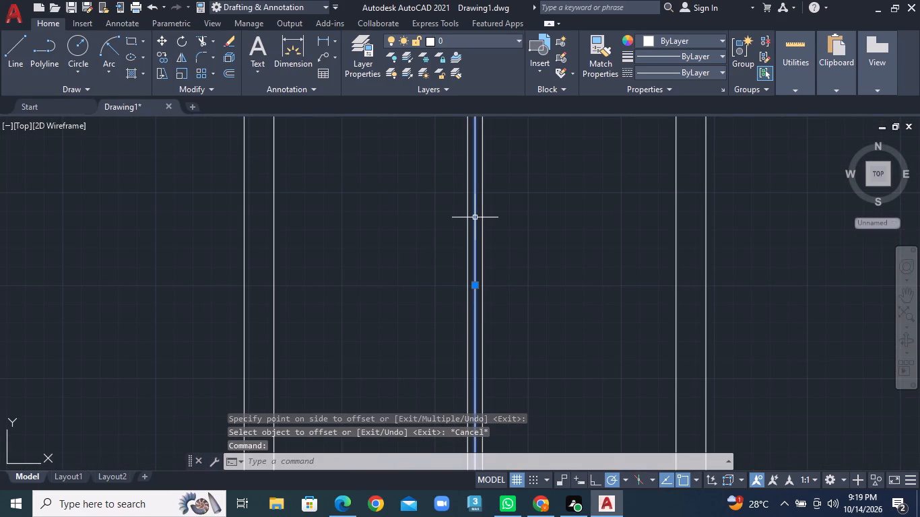
{"action": "key", "text": "Delete"}
Offset the passage's upper horizontal line 9" downward, repeating from each new line to add the first four stair lines.
{"action": "scroll", "coordinate": [465, 211], "scroll_direction": "down", "scroll_amount": 2}
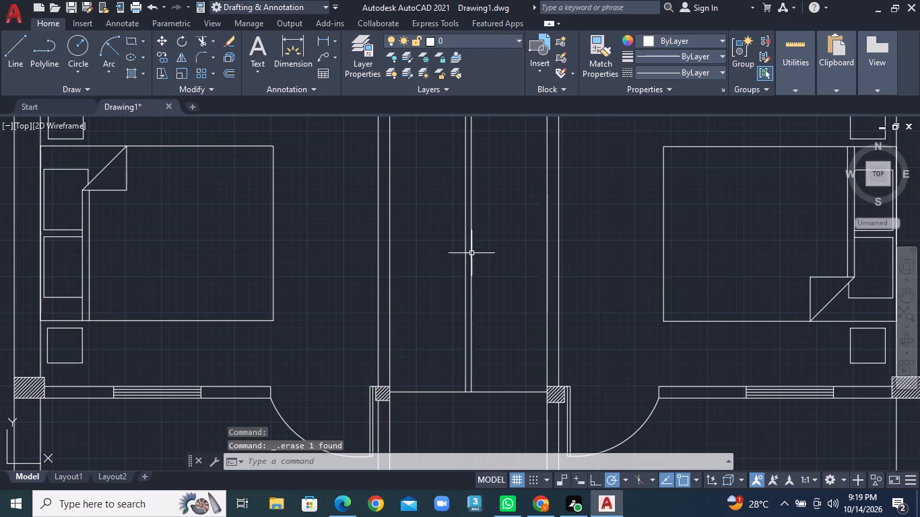
{"action": "scroll", "coordinate": [493, 245], "scroll_direction": "down", "scroll_amount": 1}
{"action": "middle_click_drag", "start_coordinate": [493, 245], "coordinate": [494, 276]}
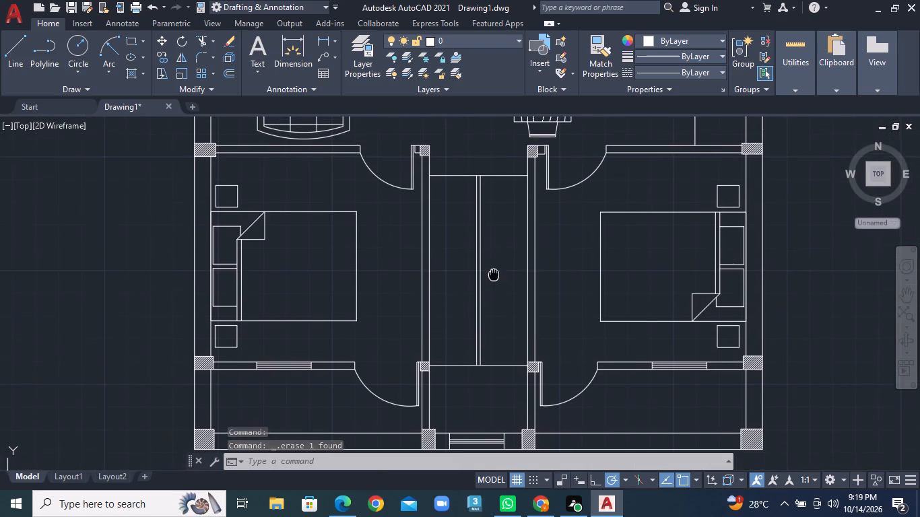
{"action": "middle_click_drag", "start_coordinate": [494, 276], "coordinate": [494, 281]}
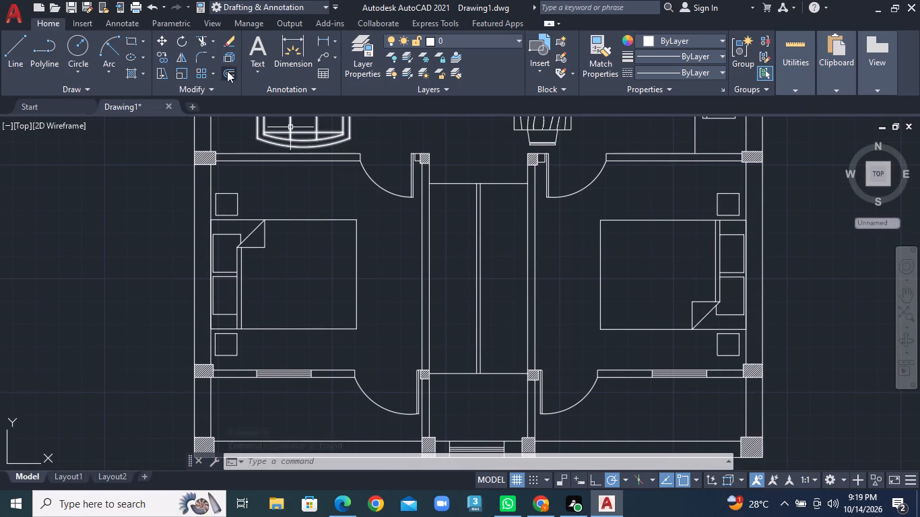
{"action": "left_click", "coordinate": [227, 71]}
{"action": "type", "text": "1\""}
{"action": "key", "text": "BackSpace"}
{"action": "key", "text": "BackSpace"}
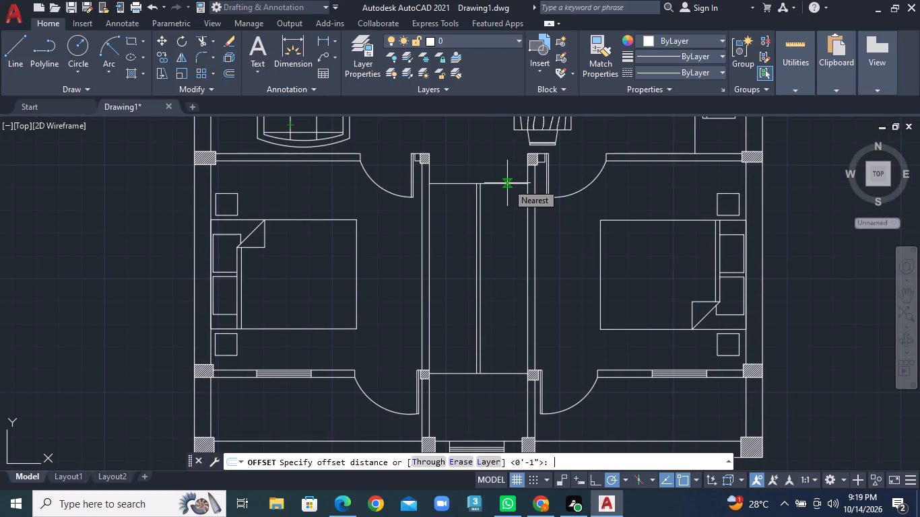
{"action": "type", "text": "9\""}
{"action": "key", "text": "Return"}
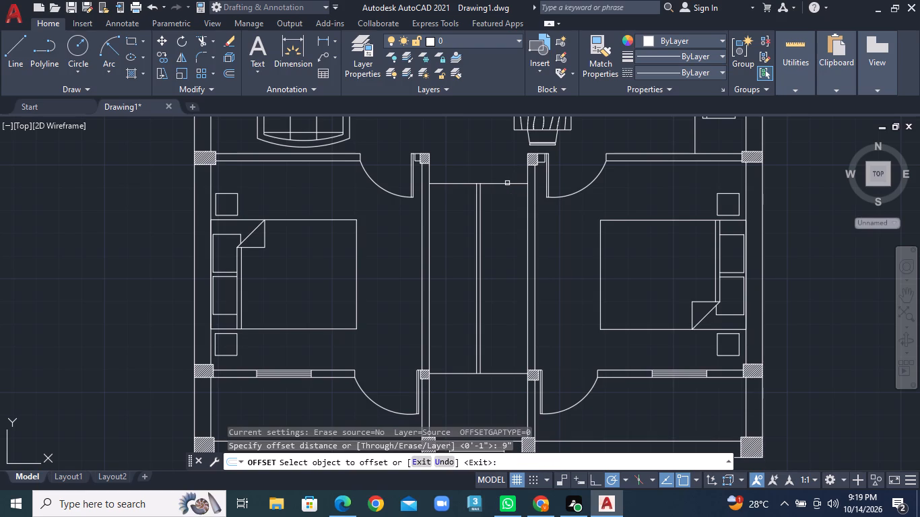
{"action": "left_click", "coordinate": [502, 184]}
{"action": "left_click", "coordinate": [502, 208]}
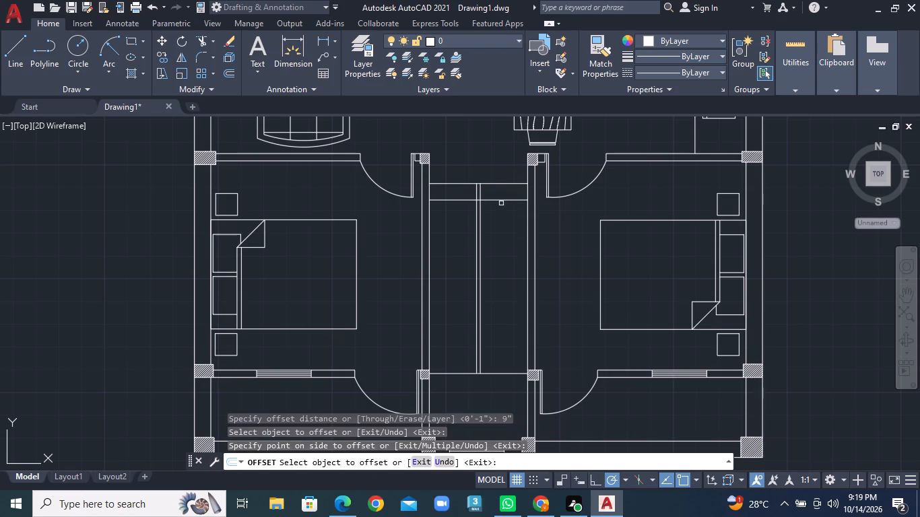
{"action": "left_click", "coordinate": [501, 202]}
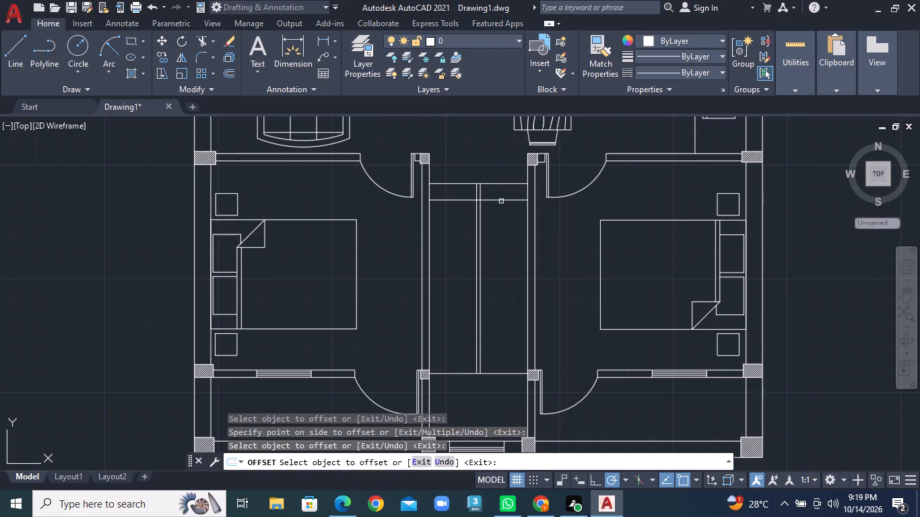
{"action": "left_click", "coordinate": [501, 201]}
{"action": "left_click", "coordinate": [501, 208]}
{"action": "left_click", "coordinate": [496, 215]}
{"action": "left_click", "coordinate": [497, 236]}
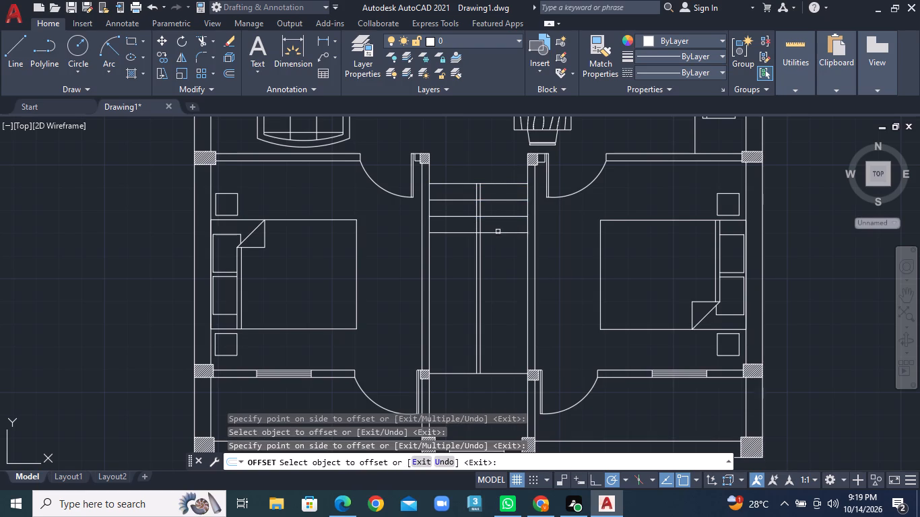
{"action": "left_click", "coordinate": [498, 236]}
{"action": "left_click", "coordinate": [498, 231]}
{"action": "left_click", "coordinate": [498, 246]}
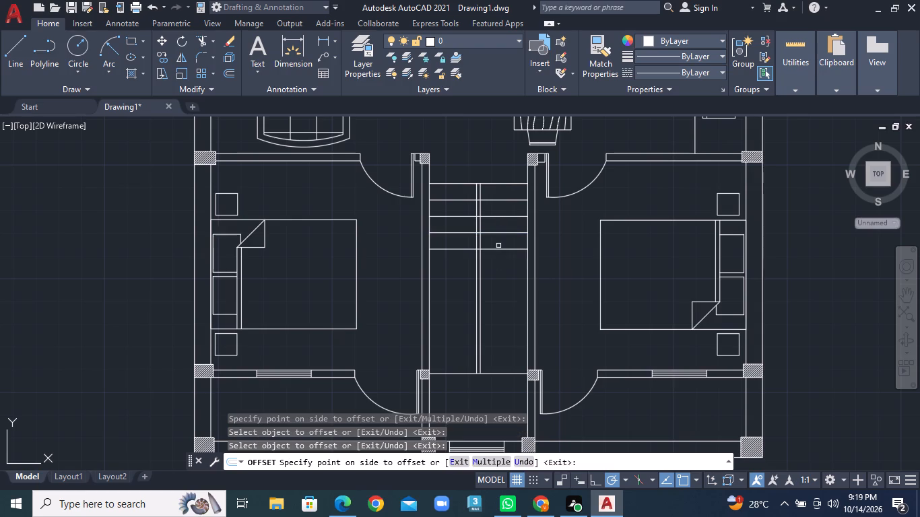
Continue offsetting each newest stair line 9" downward, adding seven more down to just above the passage's lower horizontal line.
{"action": "left_click", "coordinate": [493, 248]}
{"action": "left_click", "coordinate": [493, 269]}
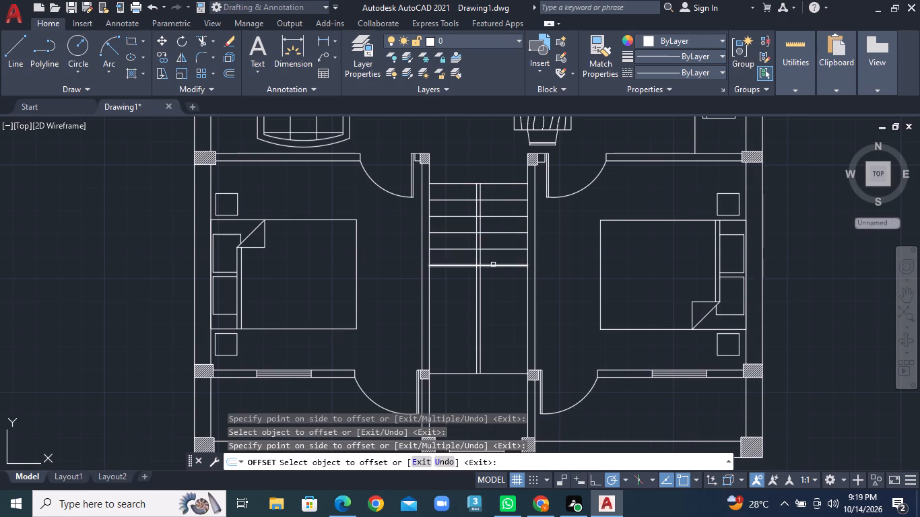
{"action": "left_click", "coordinate": [493, 265]}
{"action": "left_click", "coordinate": [499, 290]}
{"action": "left_click", "coordinate": [500, 283]}
{"action": "left_click", "coordinate": [500, 298]}
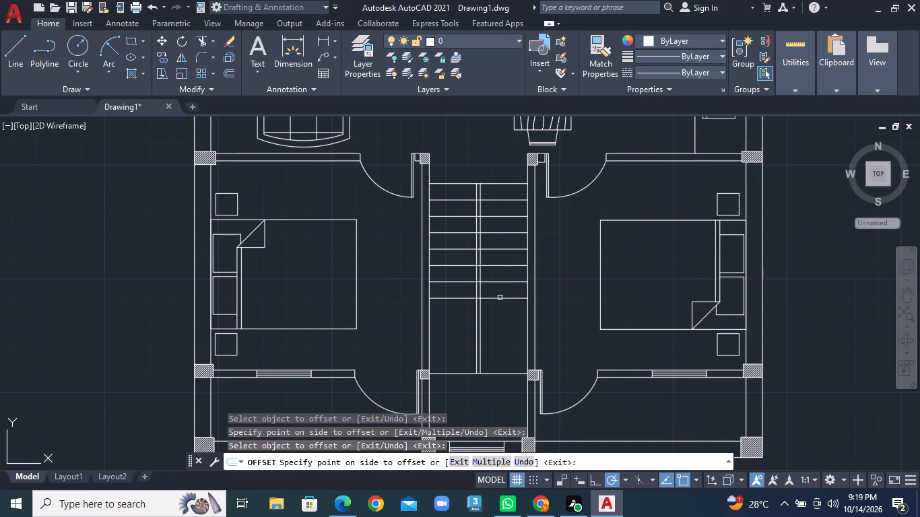
{"action": "left_click", "coordinate": [500, 297]}
{"action": "left_click", "coordinate": [500, 307]}
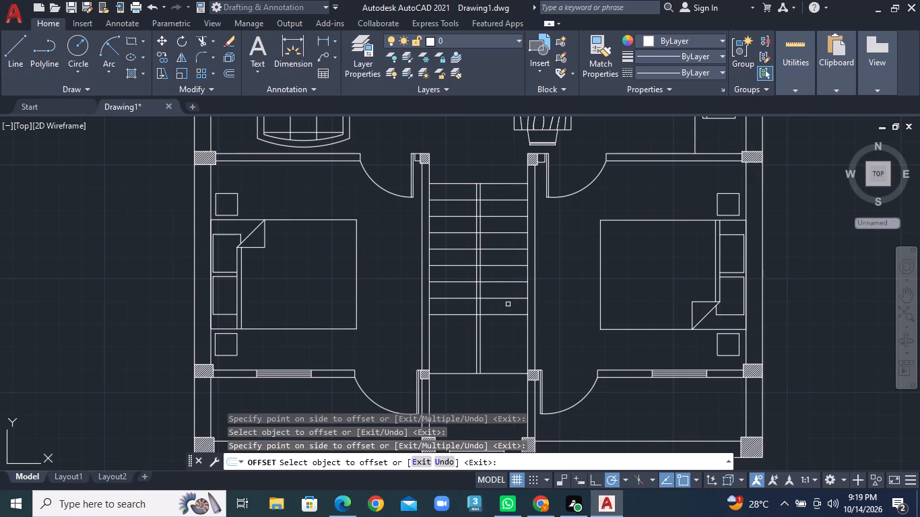
{"action": "left_click", "coordinate": [507, 316]}
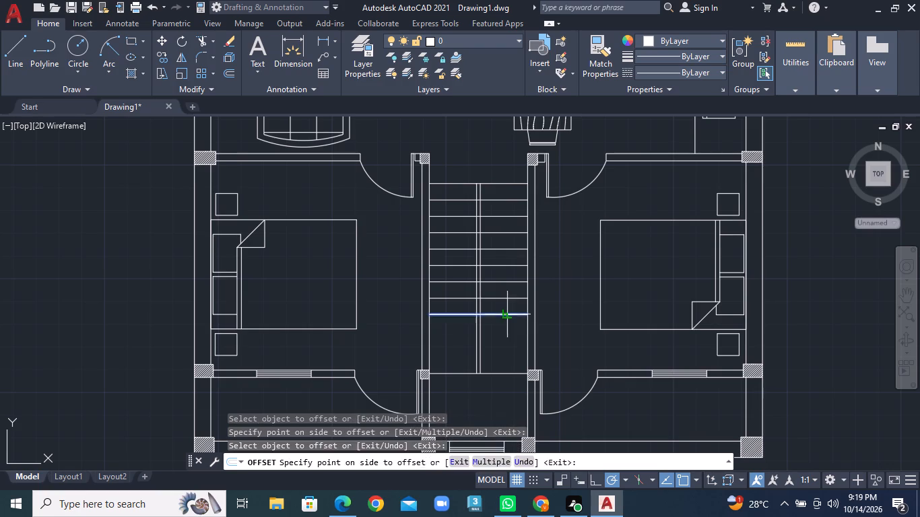
{"action": "double_click", "coordinate": [506, 335]}
{"action": "left_click", "coordinate": [502, 331]}
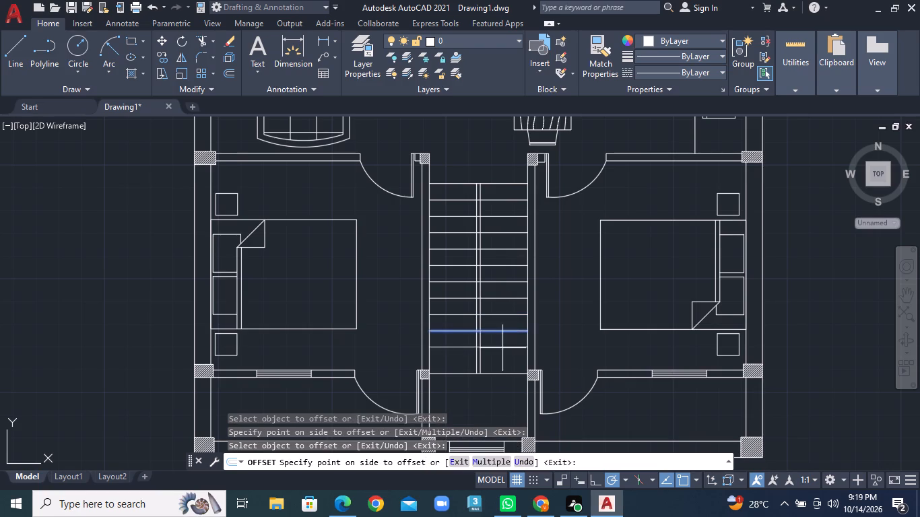
{"action": "left_click", "coordinate": [502, 353]}
{"action": "left_click", "coordinate": [502, 348]}
{"action": "left_click", "coordinate": [502, 357]}
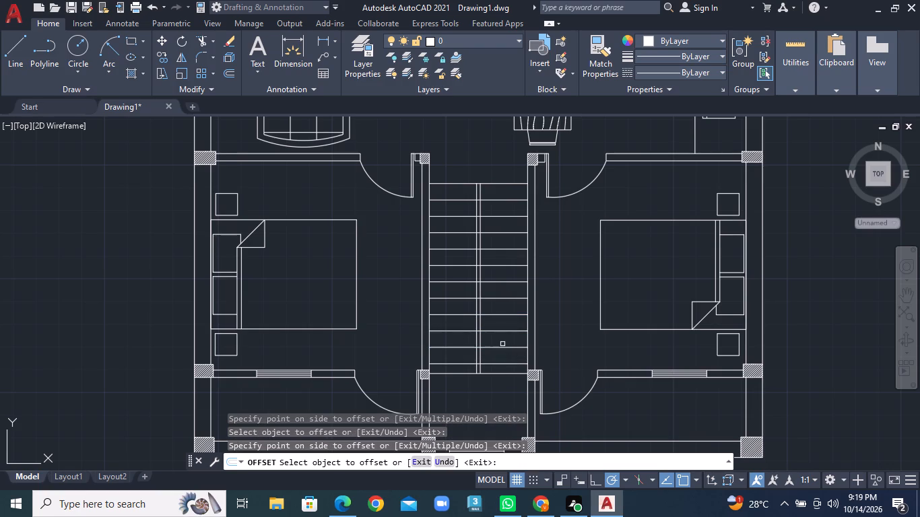
Trim the upper four offset stair lines where they cross the gap between the two central vertical lines.
{"action": "scroll", "coordinate": [492, 215], "scroll_direction": "up", "scroll_amount": 3}
{"action": "scroll", "coordinate": [460, 168], "scroll_direction": "up", "scroll_amount": 1}
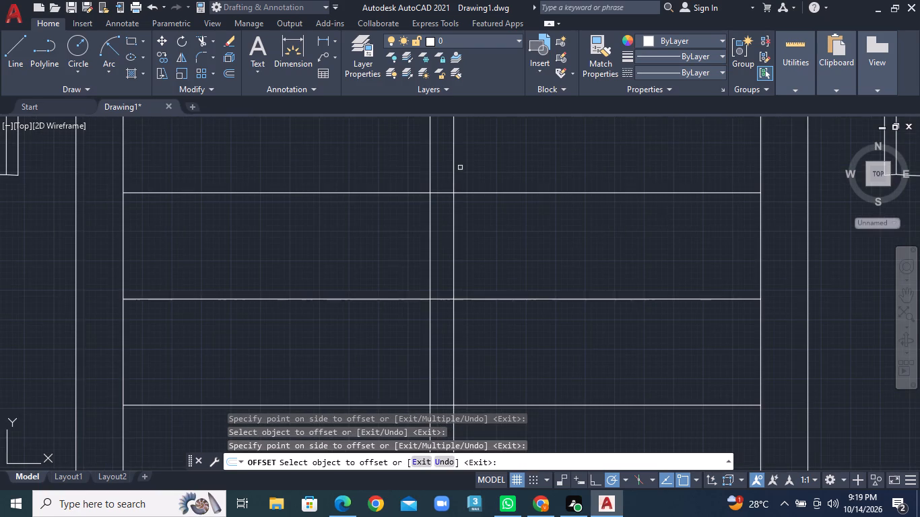
{"action": "left_click", "coordinate": [441, 171]}
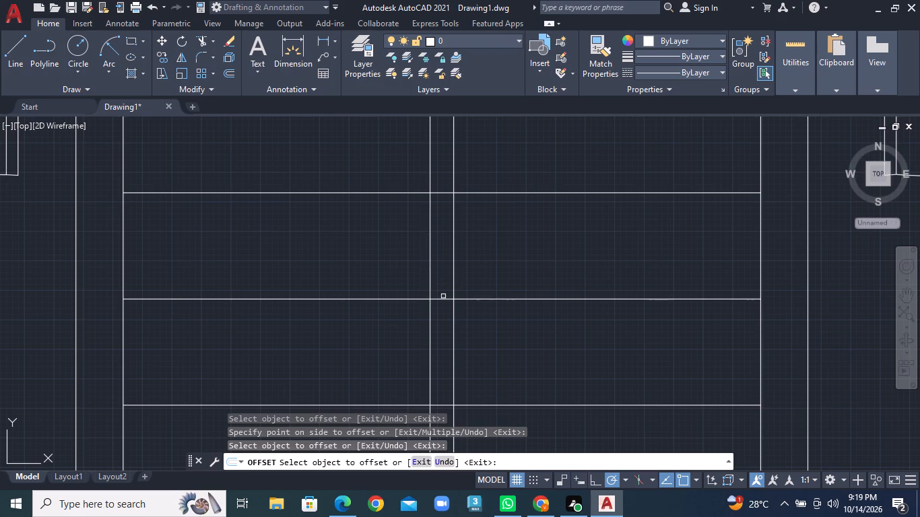
{"action": "left_click", "coordinate": [210, 38]}
{"action": "left_click", "coordinate": [220, 56]}
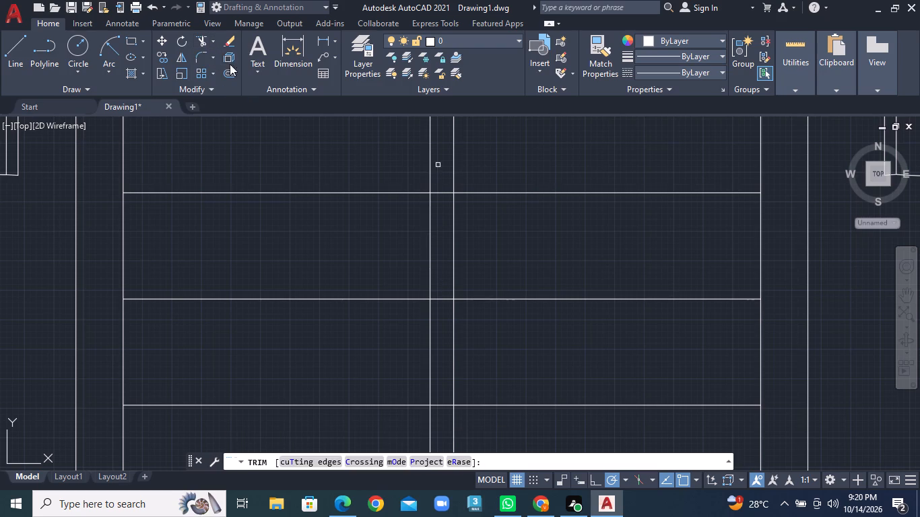
{"action": "left_click", "coordinate": [445, 172]}
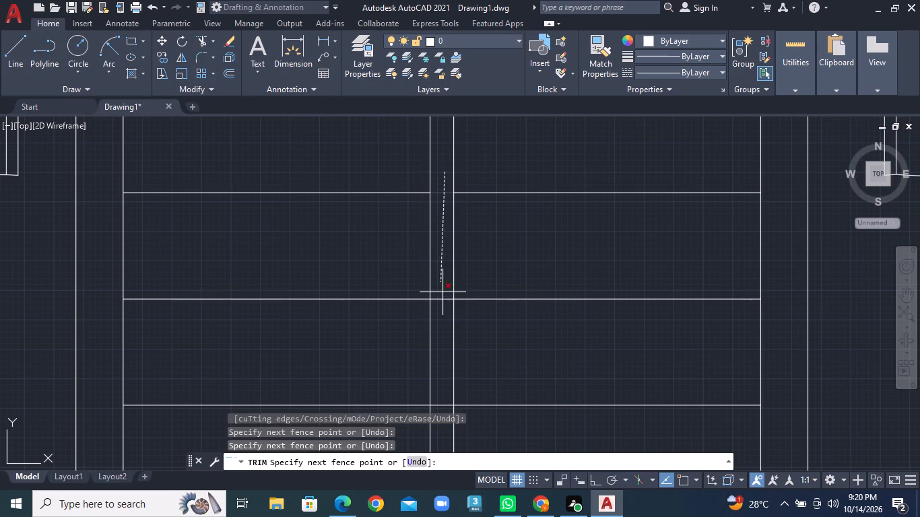
{"action": "left_click", "coordinate": [443, 308]}
{"action": "middle_click_drag", "start_coordinate": [456, 316], "coordinate": [455, 118]}
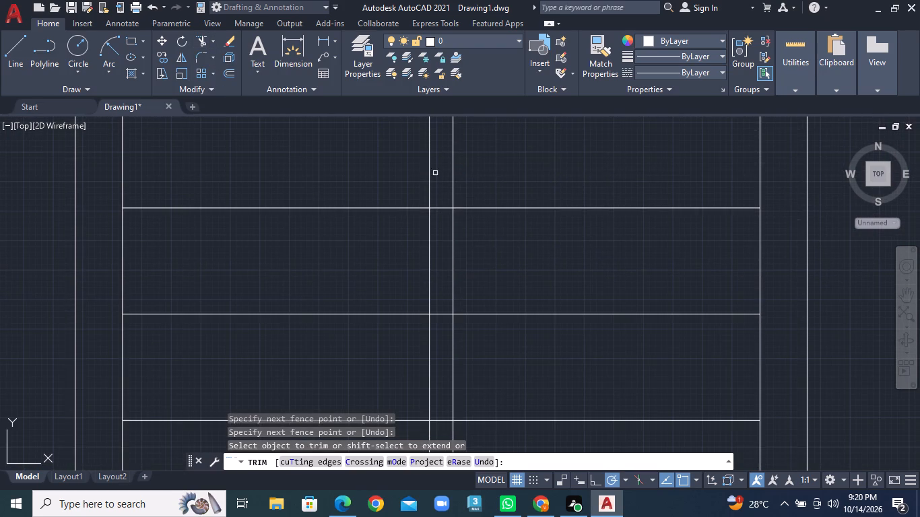
{"action": "left_click", "coordinate": [443, 193]}
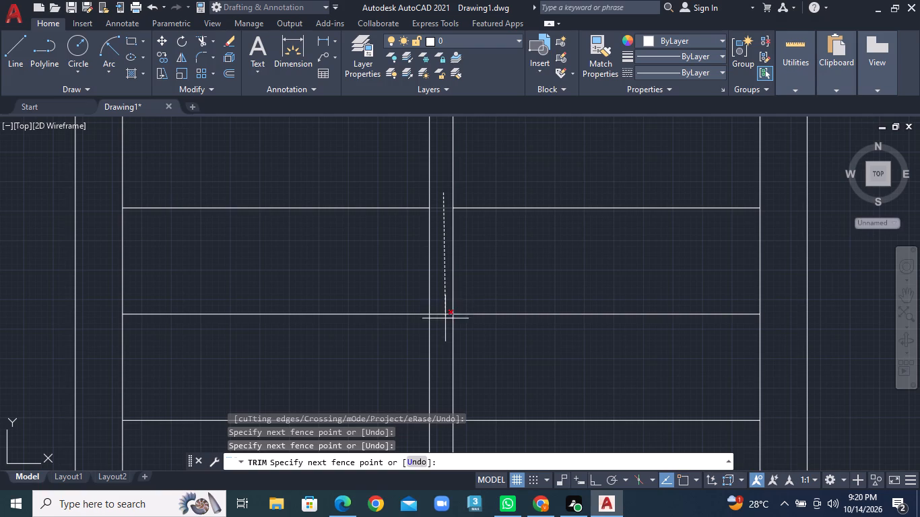
{"action": "left_click", "coordinate": [445, 324]}
Trim the remaining seven offset stair lines where they cross the gap between the two central vertical lines.
{"action": "middle_click_drag", "start_coordinate": [445, 318], "coordinate": [463, 99]}
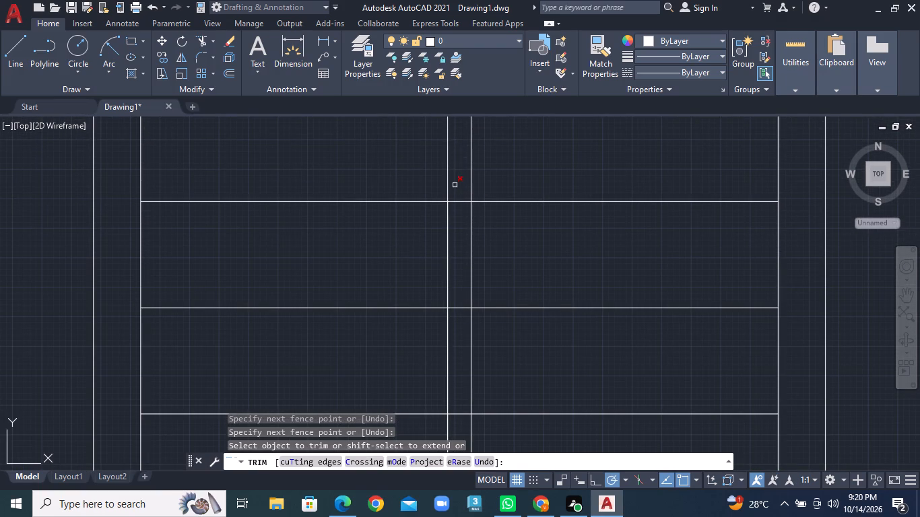
{"action": "left_click", "coordinate": [456, 194]}
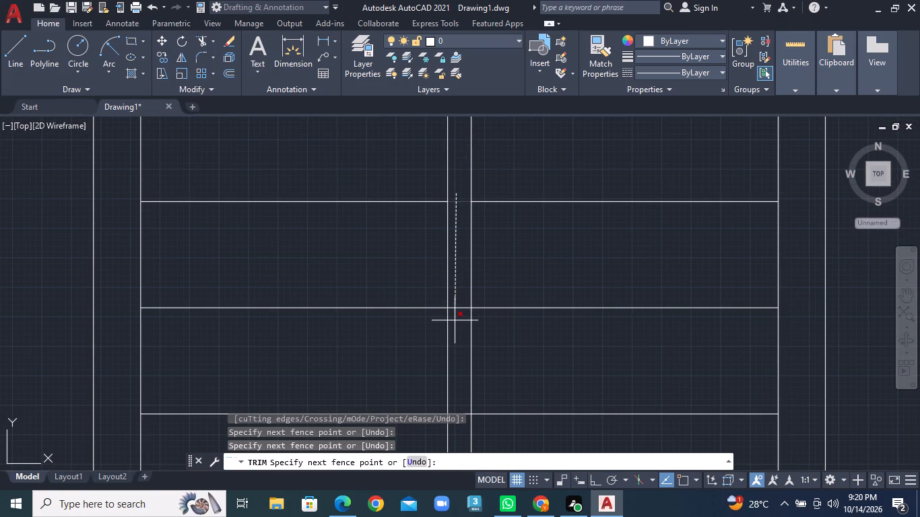
{"action": "left_click", "coordinate": [455, 324]}
{"action": "middle_click_drag", "start_coordinate": [465, 295], "coordinate": [448, 95]}
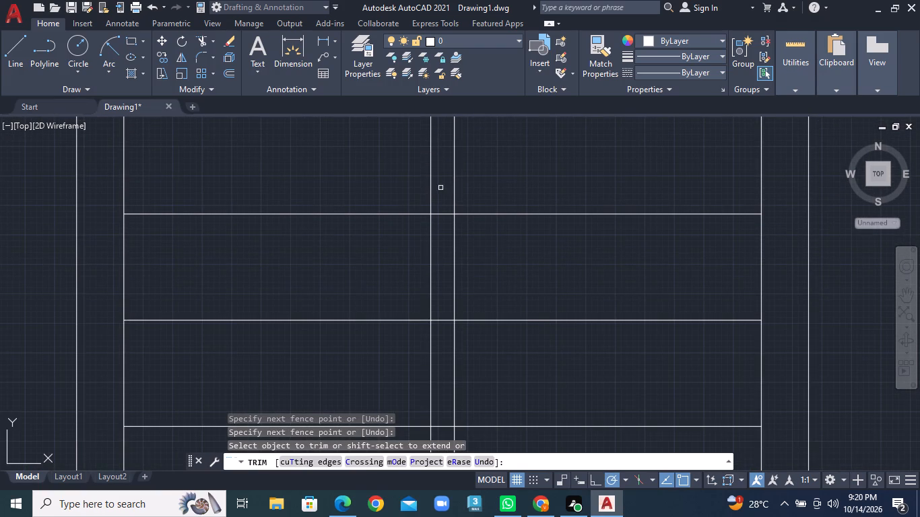
{"action": "left_click", "coordinate": [441, 197]}
{"action": "left_click", "coordinate": [443, 331]}
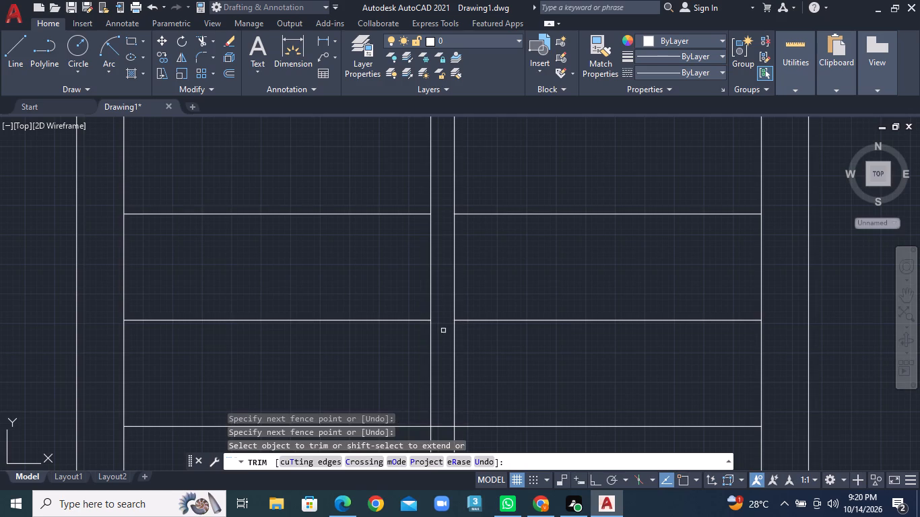
{"action": "middle_click_drag", "start_coordinate": [474, 300], "coordinate": [457, 83]}
{"action": "left_click", "coordinate": [426, 195]}
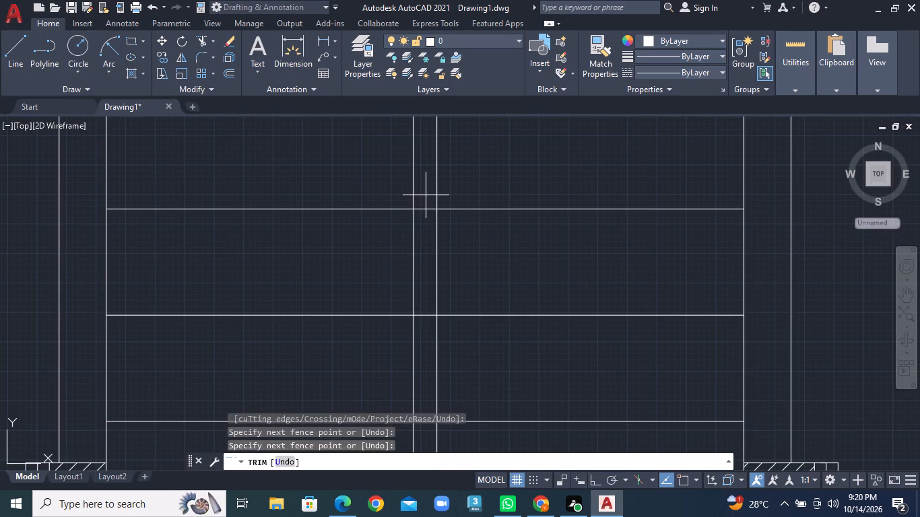
{"action": "left_click", "coordinate": [423, 318]}
{"action": "middle_click_drag", "start_coordinate": [432, 301], "coordinate": [434, 184]}
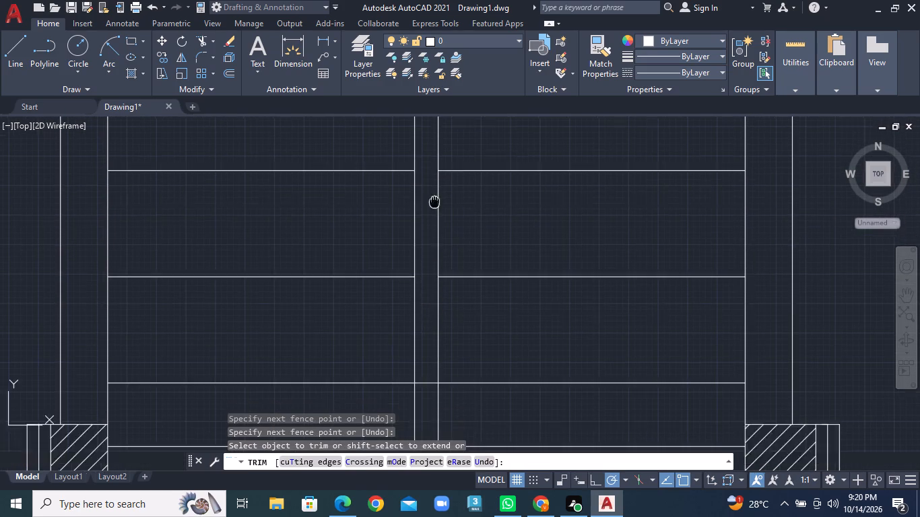
{"action": "middle_click_drag", "start_coordinate": [434, 184], "coordinate": [439, 106]}
{"action": "middle_click_drag", "start_coordinate": [429, 127], "coordinate": [412, 155]}
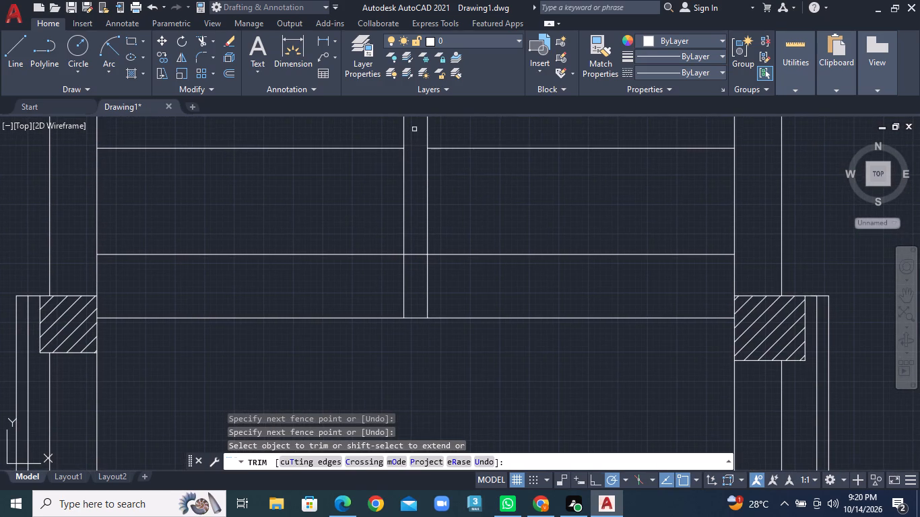
{"action": "left_click", "coordinate": [416, 144]}
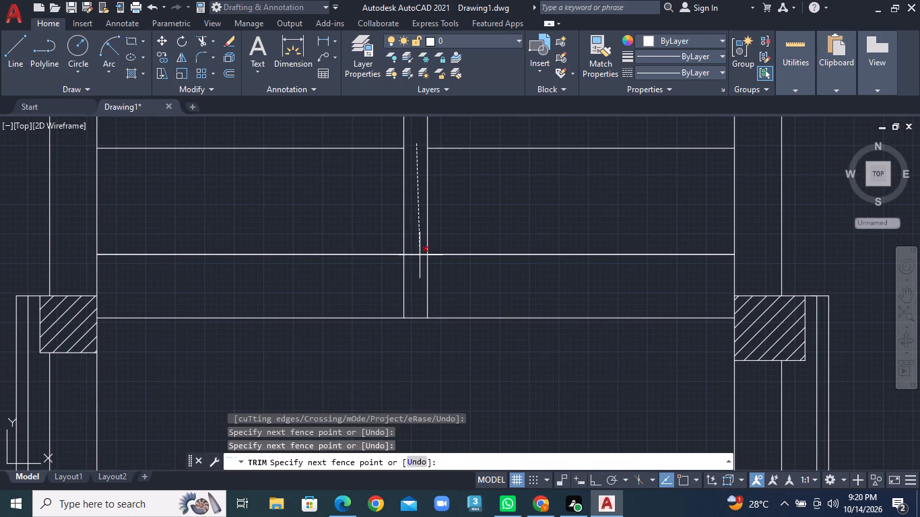
{"action": "left_click", "coordinate": [420, 260]}
Draw a U-shaped direction line from mid-height of the left flight down to the landing, across, and up the right flight to the top stair line.
{"action": "scroll", "coordinate": [420, 258], "scroll_direction": "down", "scroll_amount": 6}
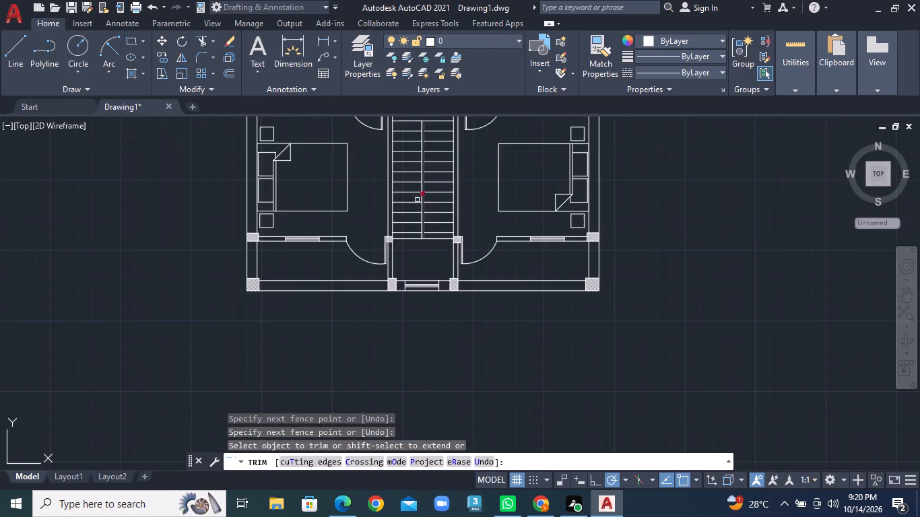
{"action": "middle_click_drag", "start_coordinate": [437, 118], "coordinate": [409, 123]}
{"action": "middle_click_drag", "start_coordinate": [417, 162], "coordinate": [491, 200]}
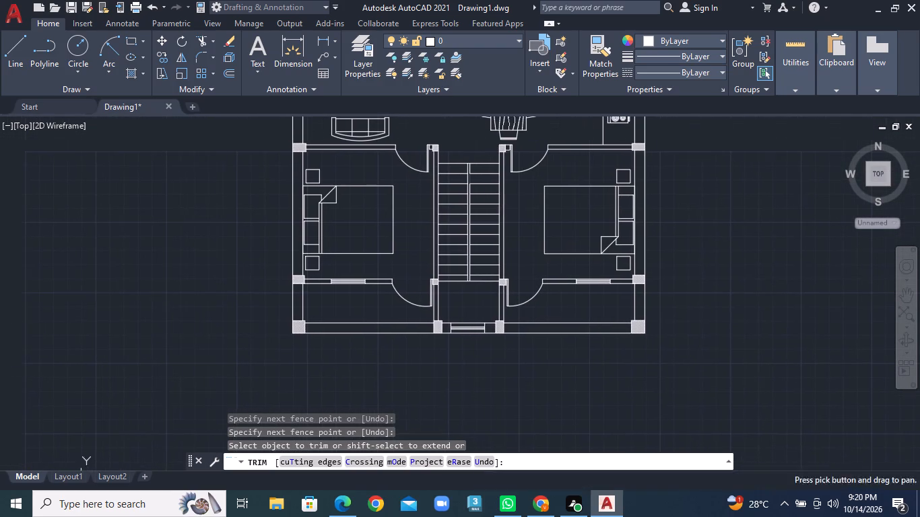
{"action": "left_click", "coordinate": [14, 44]}
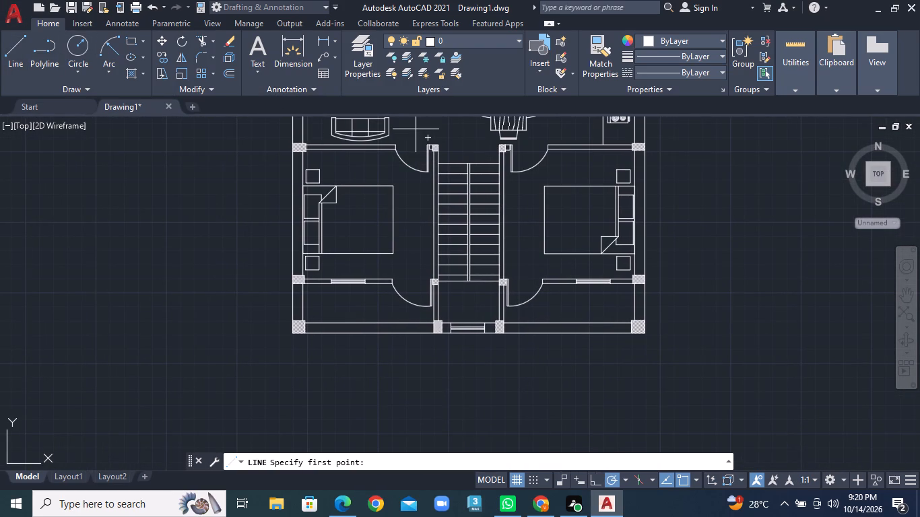
{"action": "scroll", "coordinate": [453, 221], "scroll_direction": "up", "scroll_amount": 1}
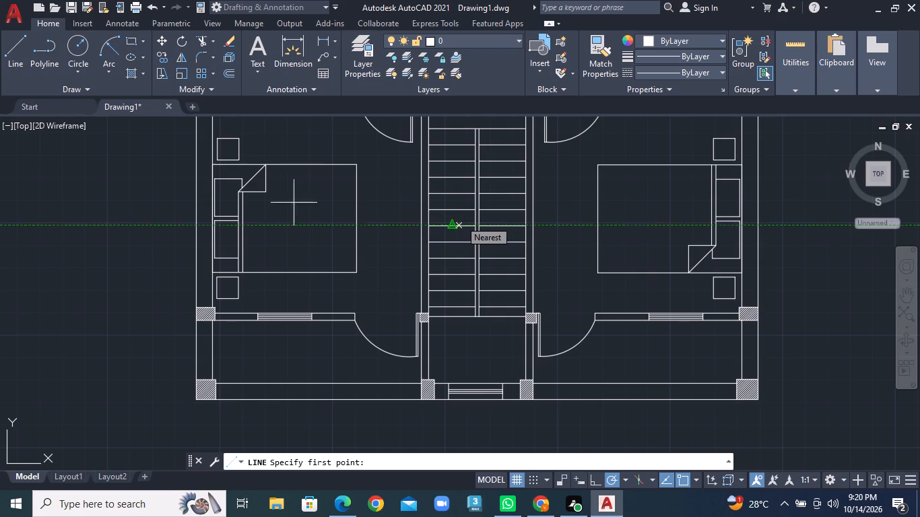
{"action": "left_click", "coordinate": [10, 64]}
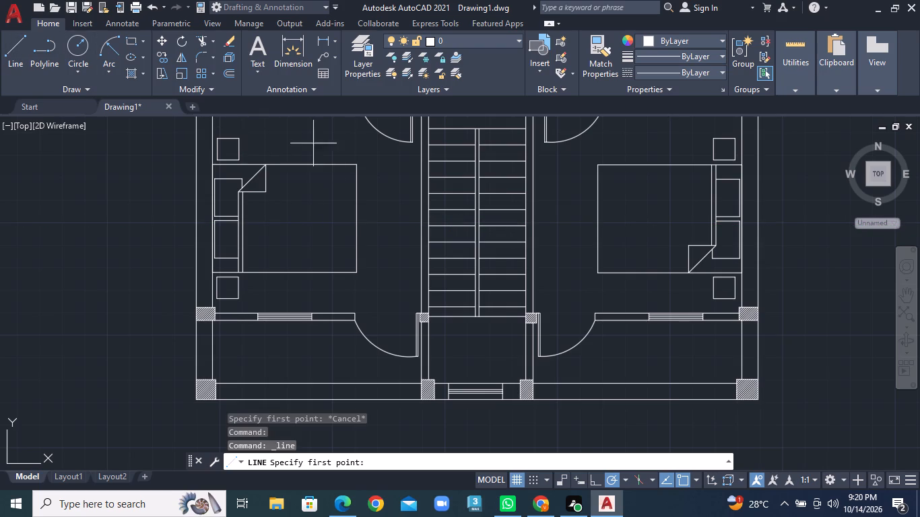
{"action": "left_click", "coordinate": [449, 207]}
{"action": "left_click", "coordinate": [449, 333]}
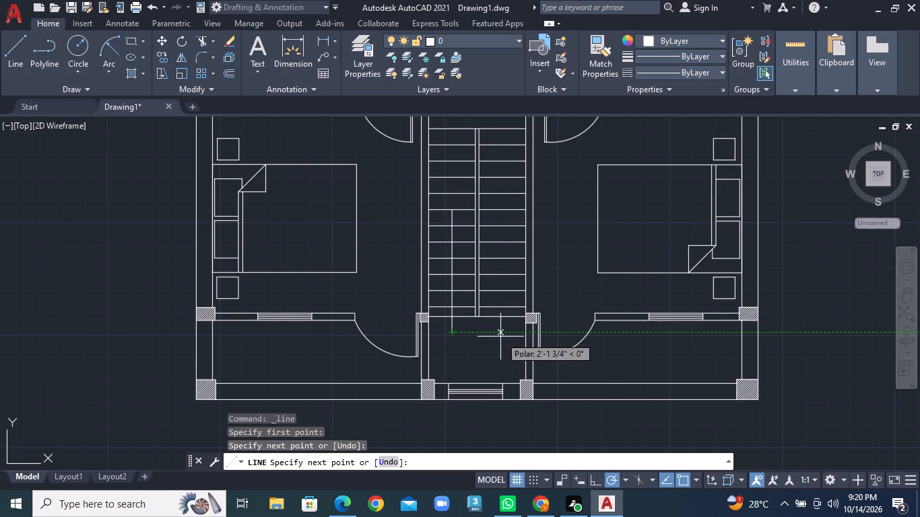
{"action": "left_click", "coordinate": [508, 337]}
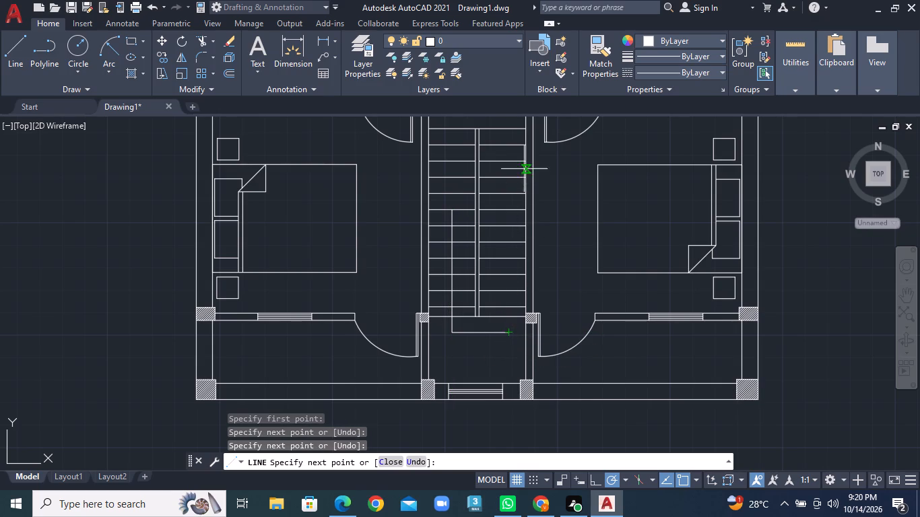
{"action": "left_click", "coordinate": [505, 130]}
{"action": "right_click", "coordinate": [505, 130]}
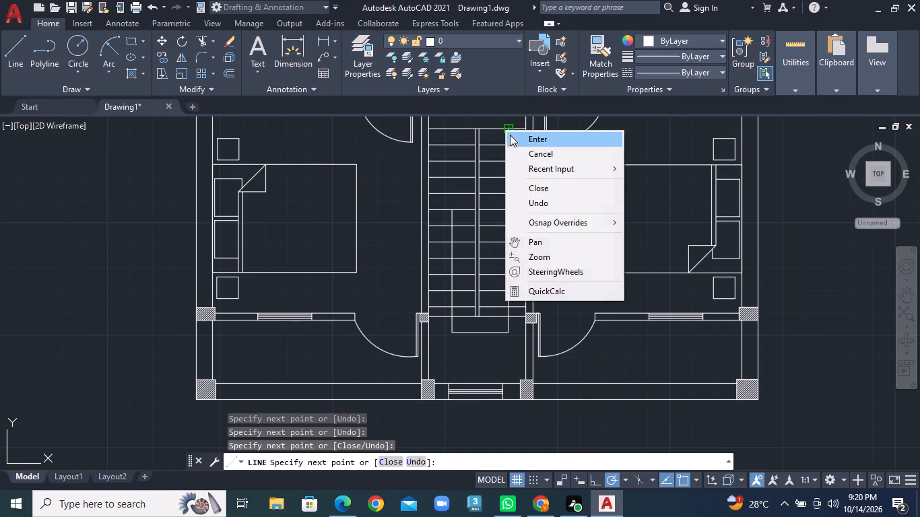
{"action": "left_click", "coordinate": [527, 138]}
Draw a triangular arrowhead with lines at the upper end of the direction line in the left flight.
{"action": "middle_click_drag", "start_coordinate": [439, 222], "coordinate": [440, 266]}
{"action": "left_click", "coordinate": [18, 48]}
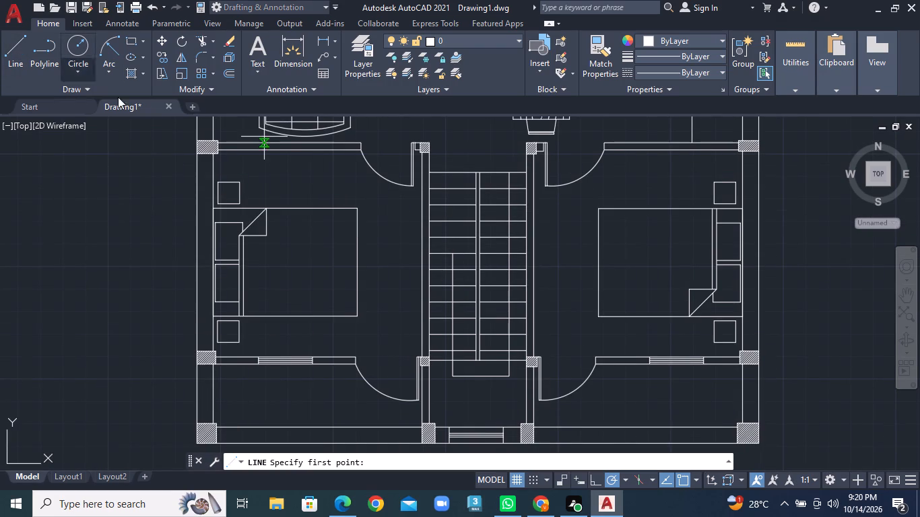
{"action": "scroll", "coordinate": [437, 285], "scroll_direction": "up", "scroll_amount": 3}
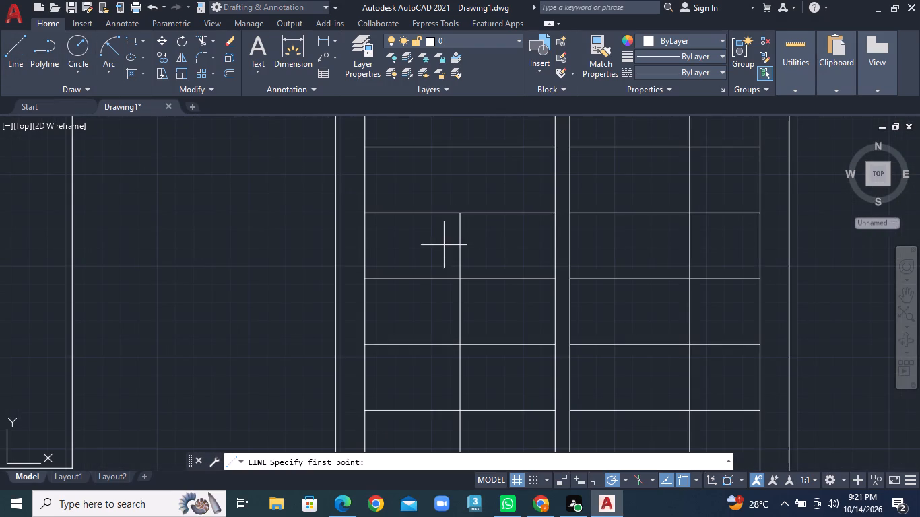
{"action": "left_click", "coordinate": [460, 215]}
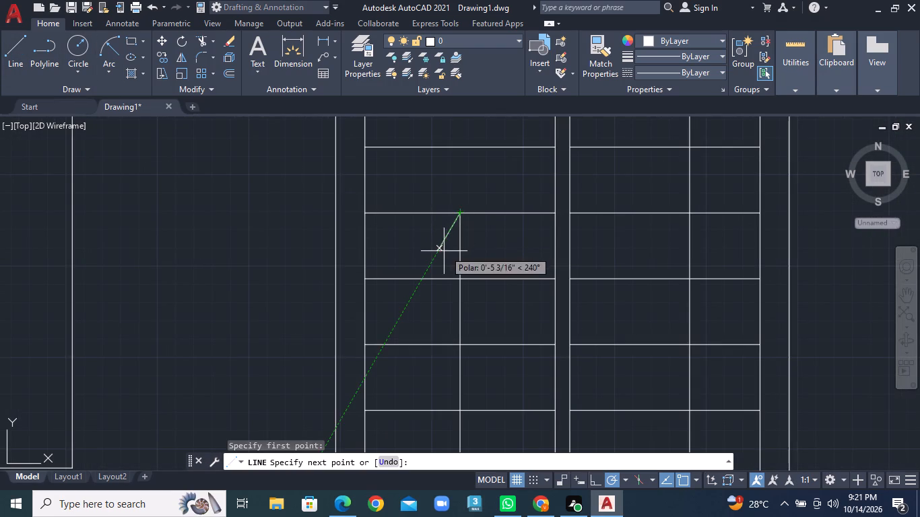
{"action": "left_click", "coordinate": [438, 254]}
{"action": "left_click", "coordinate": [488, 256]}
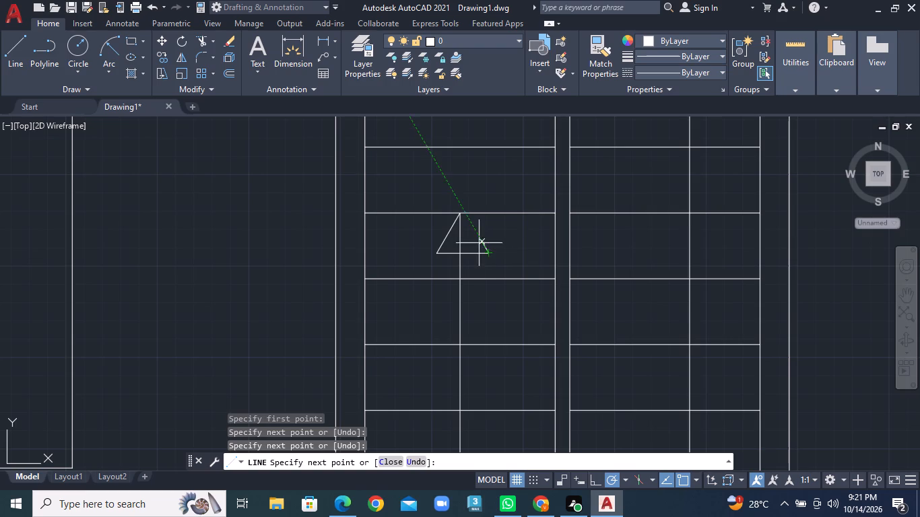
{"action": "left_click", "coordinate": [462, 214]}
{"action": "right_click", "coordinate": [462, 214]}
{"action": "left_click", "coordinate": [480, 223]}
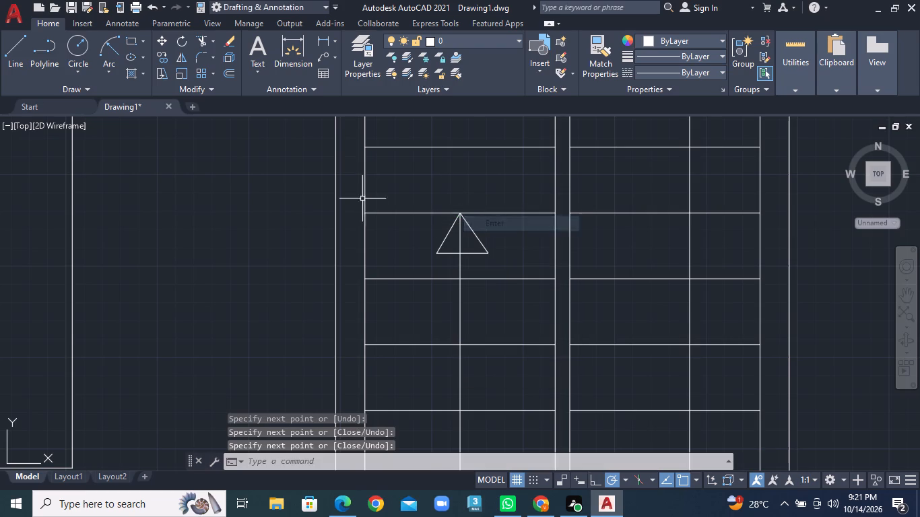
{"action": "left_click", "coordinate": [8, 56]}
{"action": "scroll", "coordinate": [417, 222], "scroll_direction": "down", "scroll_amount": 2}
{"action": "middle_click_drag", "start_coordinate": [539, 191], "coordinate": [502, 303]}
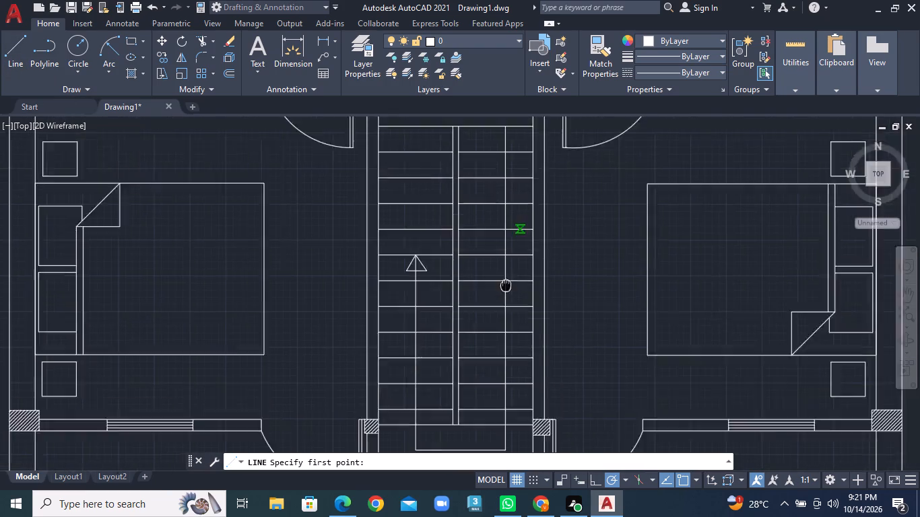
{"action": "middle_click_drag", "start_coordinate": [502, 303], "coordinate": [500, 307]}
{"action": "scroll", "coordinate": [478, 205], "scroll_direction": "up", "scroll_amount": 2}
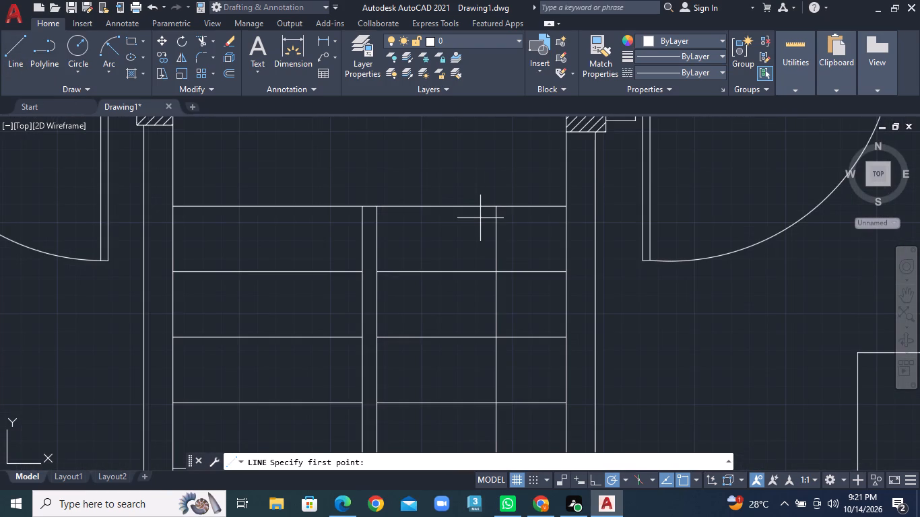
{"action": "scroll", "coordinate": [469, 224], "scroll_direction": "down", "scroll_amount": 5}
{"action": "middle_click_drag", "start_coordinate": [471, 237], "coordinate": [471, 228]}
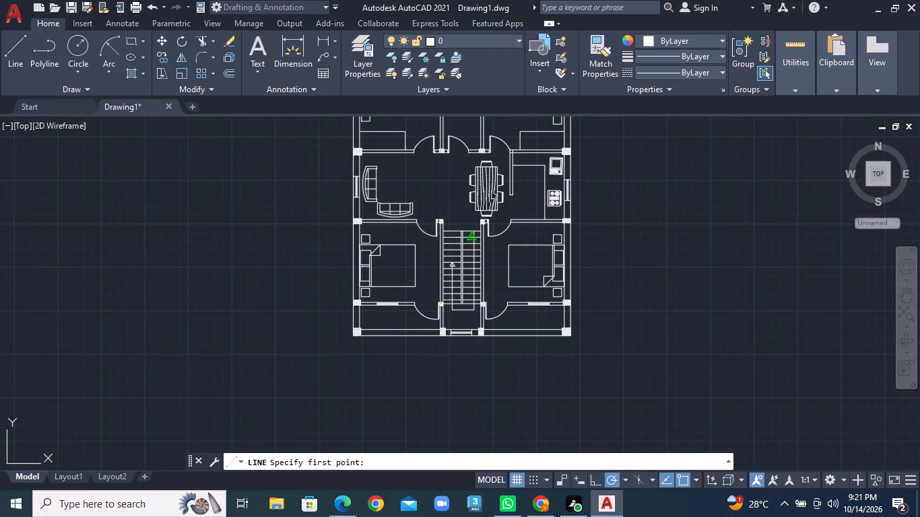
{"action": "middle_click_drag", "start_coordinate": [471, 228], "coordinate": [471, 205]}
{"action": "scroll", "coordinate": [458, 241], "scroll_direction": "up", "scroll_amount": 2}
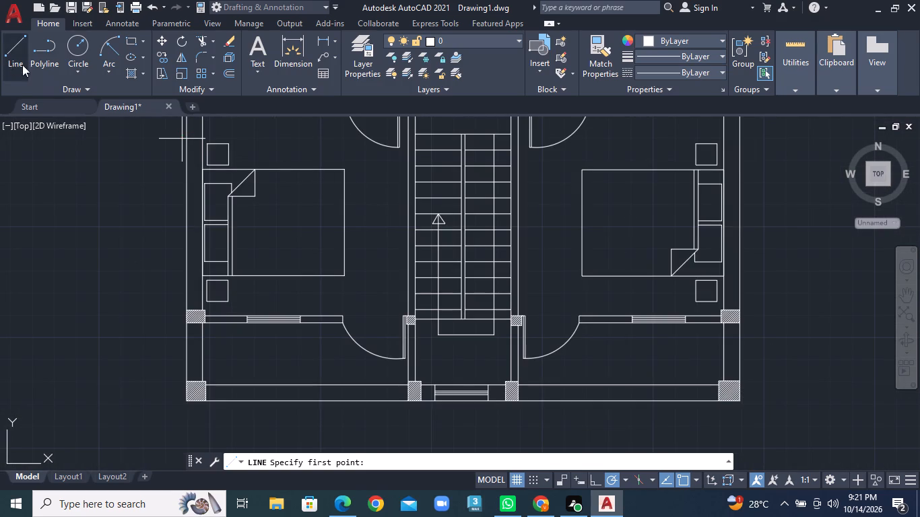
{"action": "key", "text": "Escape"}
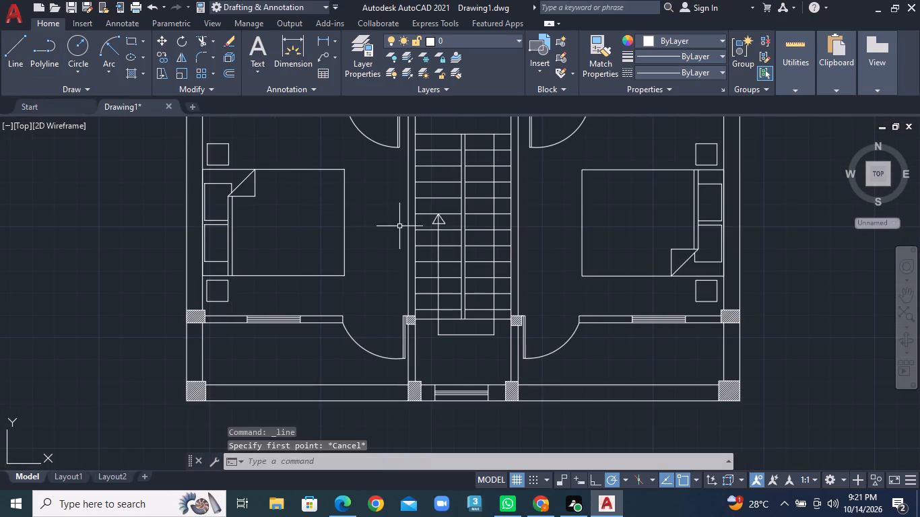
Erase the direction line's vertical segment in the right flight and its horizontal segment on the landing.
{"action": "left_click", "coordinate": [494, 240]}
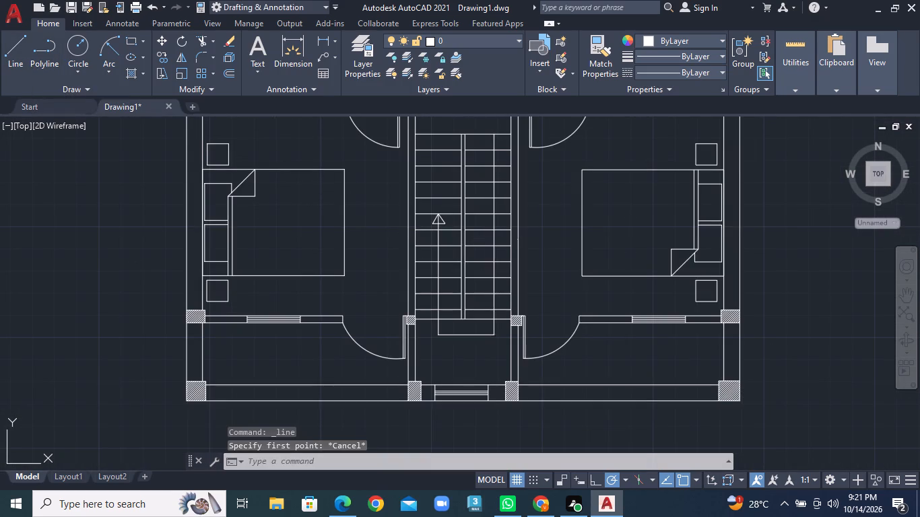
{"action": "right_click", "coordinate": [494, 240]}
{"action": "left_click", "coordinate": [540, 245]}
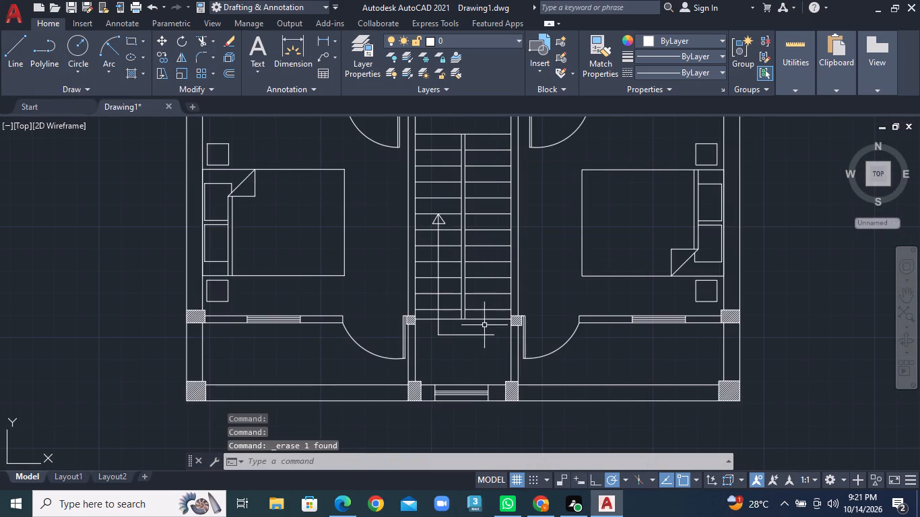
{"action": "left_click", "coordinate": [472, 333]}
{"action": "right_click", "coordinate": [472, 333]}
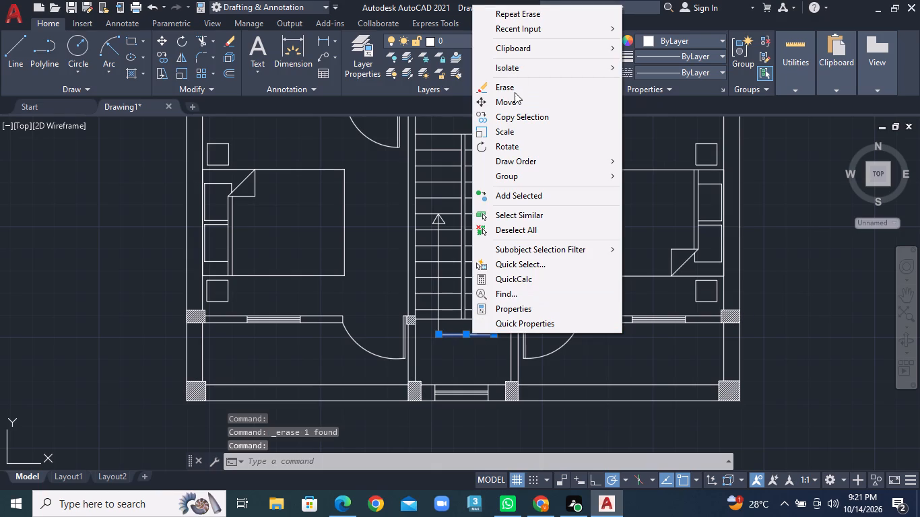
{"action": "left_click", "coordinate": [515, 90]}
Redraw the direction line from the middle of the right flight's top line down to the landing and across to the left segment's lower end.
{"action": "left_click", "coordinate": [13, 46]}
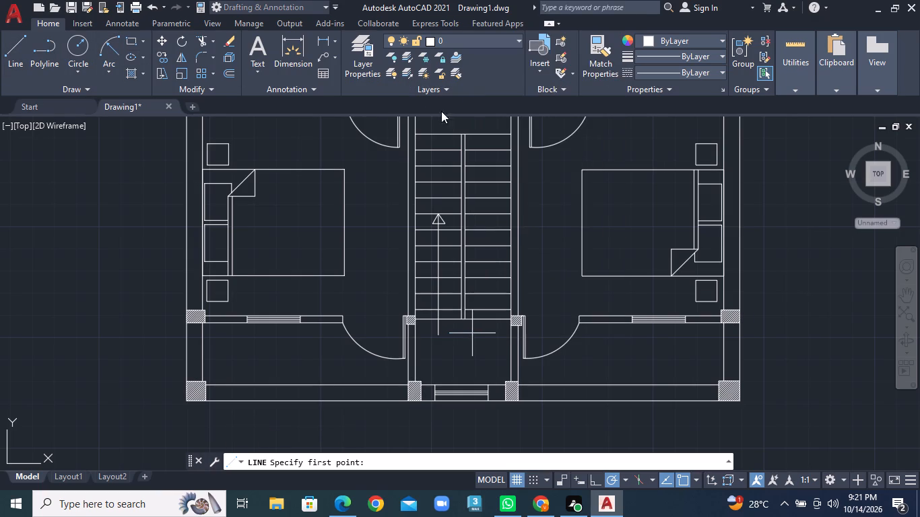
{"action": "left_click", "coordinate": [486, 131]}
{"action": "left_click", "coordinate": [482, 335]}
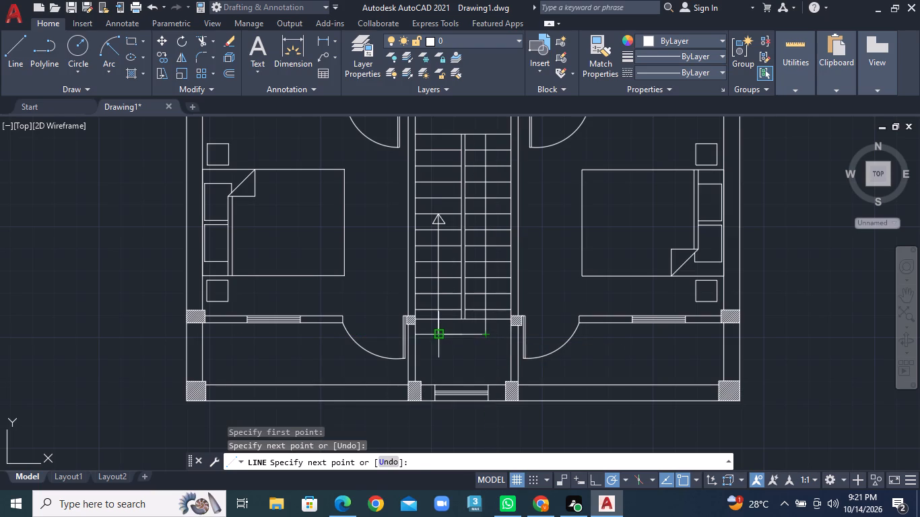
{"action": "left_click", "coordinate": [440, 335]}
{"action": "right_click", "coordinate": [440, 335]}
{"action": "left_click", "coordinate": [474, 169]}
Draw a triangular arrowhead with lines at the upper end of the direction line in the right stair flight.
{"action": "middle_click_drag", "start_coordinate": [444, 215], "coordinate": [418, 251]}
{"action": "left_click", "coordinate": [13, 65]}
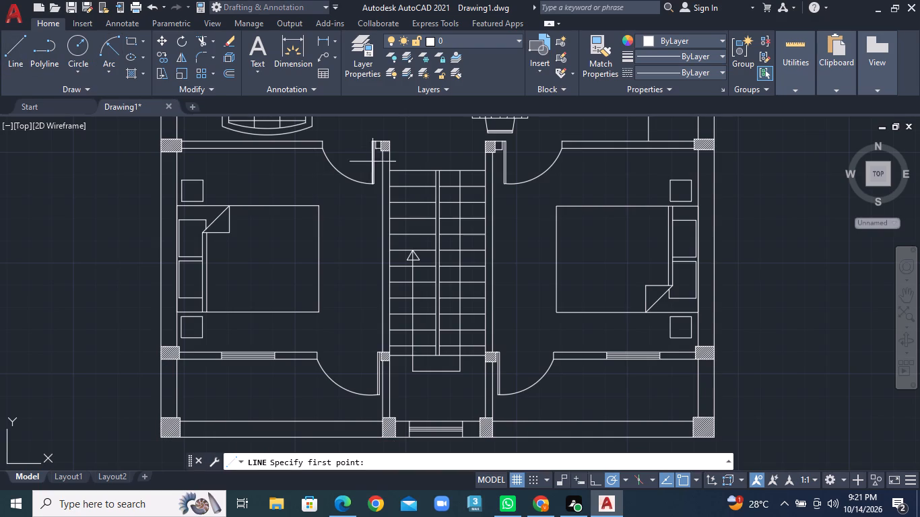
{"action": "scroll", "coordinate": [459, 181], "scroll_direction": "up", "scroll_amount": 4}
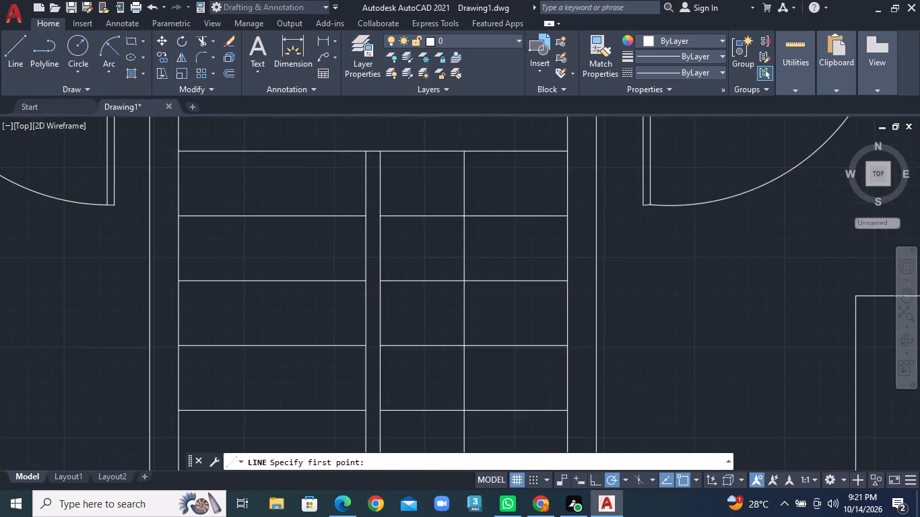
{"action": "left_click", "coordinate": [440, 202]}
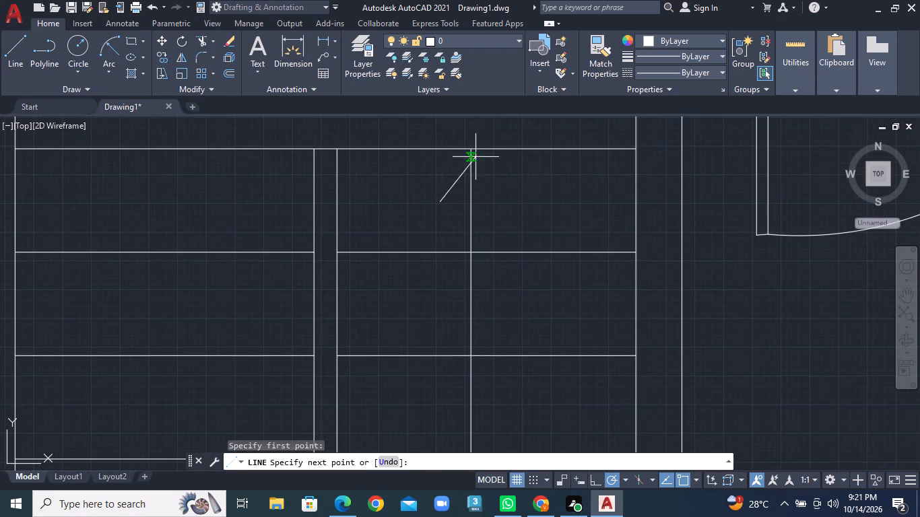
{"action": "left_click", "coordinate": [475, 153]}
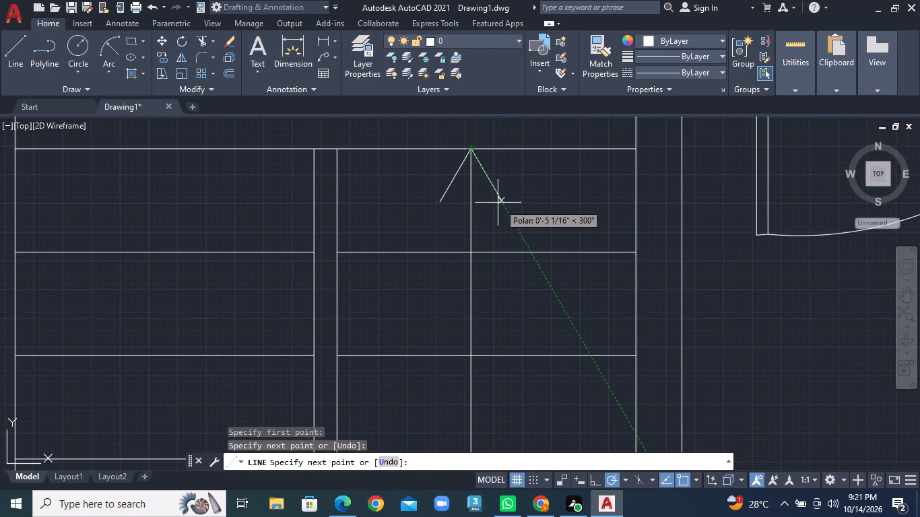
{"action": "left_click", "coordinate": [499, 203]}
{"action": "left_click", "coordinate": [445, 205]}
{"action": "right_click", "coordinate": [445, 205]}
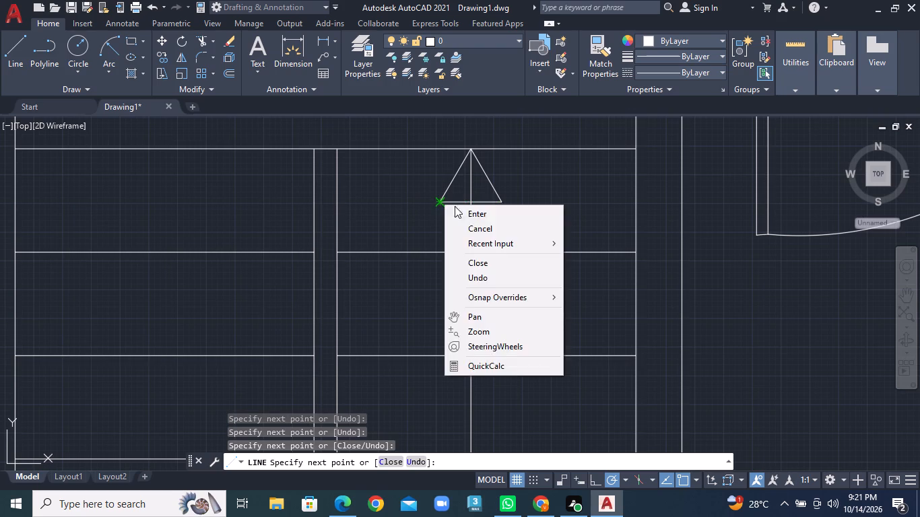
{"action": "left_click", "coordinate": [465, 211]}
Examine the staircase arrows and the overall floor plan, including the upper bedrooms and toilets.
{"action": "scroll", "coordinate": [504, 223], "scroll_direction": "down", "scroll_amount": 2}
{"action": "middle_click_drag", "start_coordinate": [502, 277], "coordinate": [467, 149]}
{"action": "scroll", "coordinate": [462, 186], "scroll_direction": "down", "scroll_amount": 1}
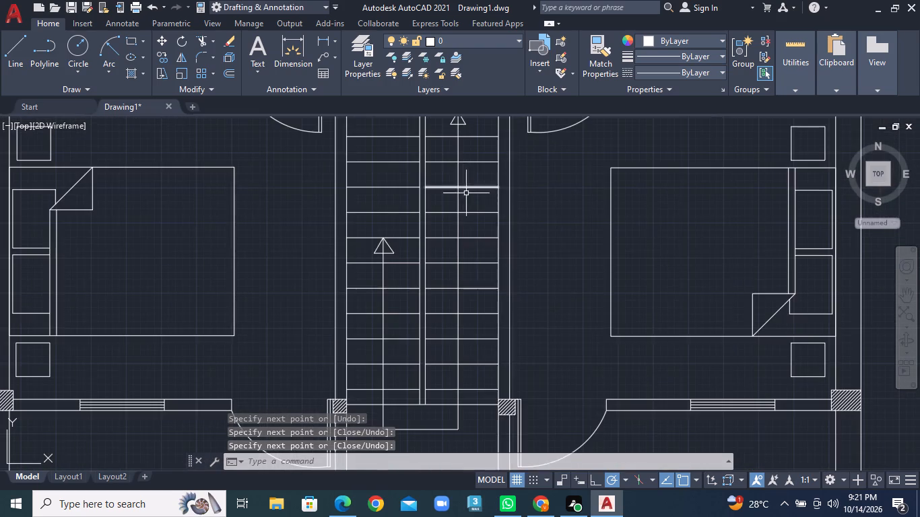
{"action": "scroll", "coordinate": [454, 207], "scroll_direction": "down", "scroll_amount": 1}
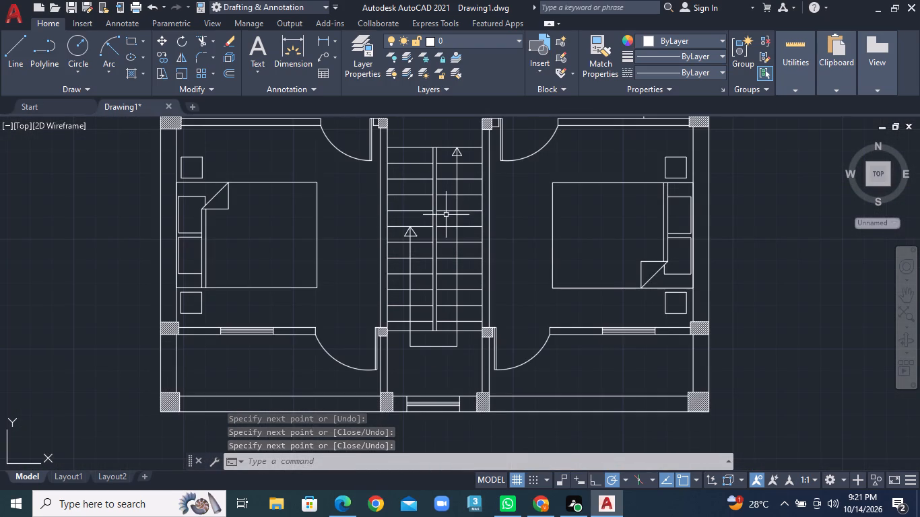
{"action": "middle_click_drag", "start_coordinate": [442, 256], "coordinate": [451, 213]}
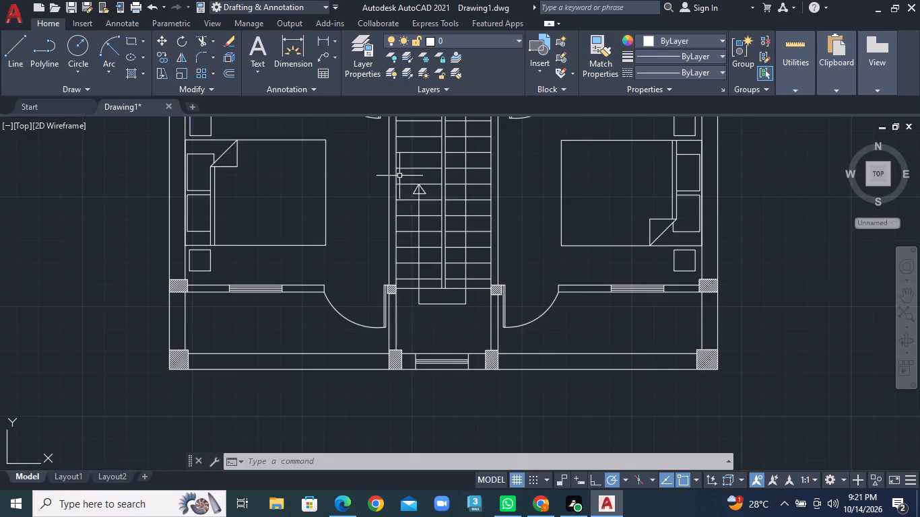
{"action": "scroll", "coordinate": [397, 175], "scroll_direction": "down", "scroll_amount": 2}
{"action": "middle_click_drag", "start_coordinate": [362, 196], "coordinate": [346, 311]}
{"action": "middle_click_drag", "start_coordinate": [405, 210], "coordinate": [403, 328]}
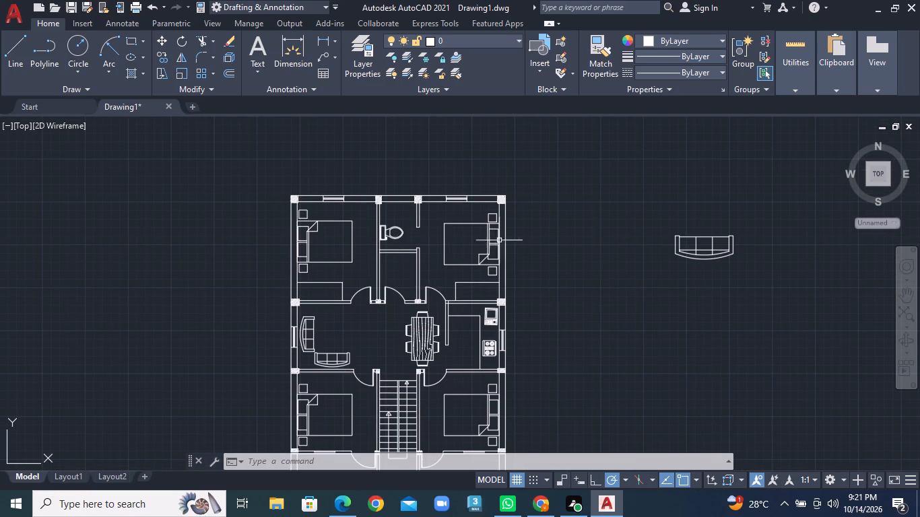
{"action": "middle_click_drag", "start_coordinate": [446, 276], "coordinate": [456, 241]}
{"action": "scroll", "coordinate": [446, 275], "scroll_direction": "up", "scroll_amount": 1}
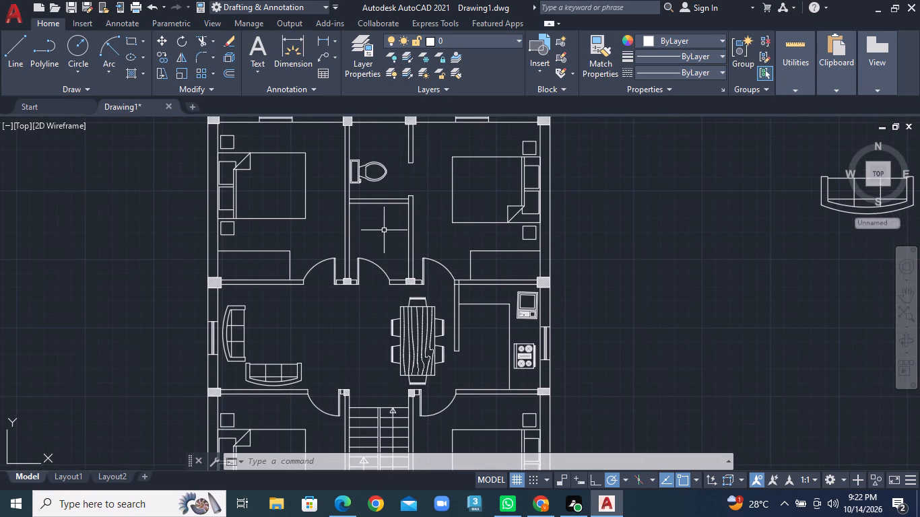
{"action": "scroll", "coordinate": [384, 230], "scroll_direction": "down", "scroll_amount": 1}
{"action": "middle_click_drag", "start_coordinate": [395, 236], "coordinate": [412, 201]}
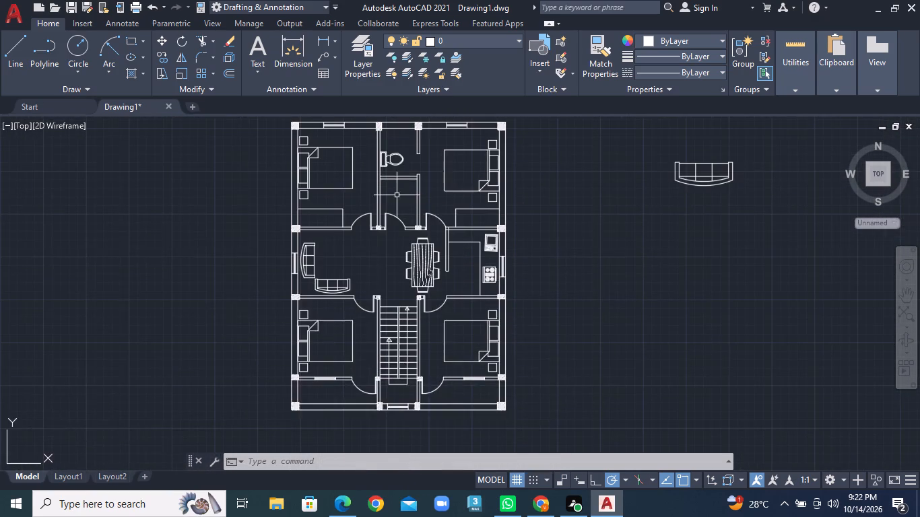
Copy the toilet from the upper bathroom straight down into the small room below it, against the same wall.
{"action": "scroll", "coordinate": [397, 195], "scroll_direction": "up", "scroll_amount": 1}
{"action": "left_click", "coordinate": [387, 143]}
{"action": "right_click", "coordinate": [387, 143]}
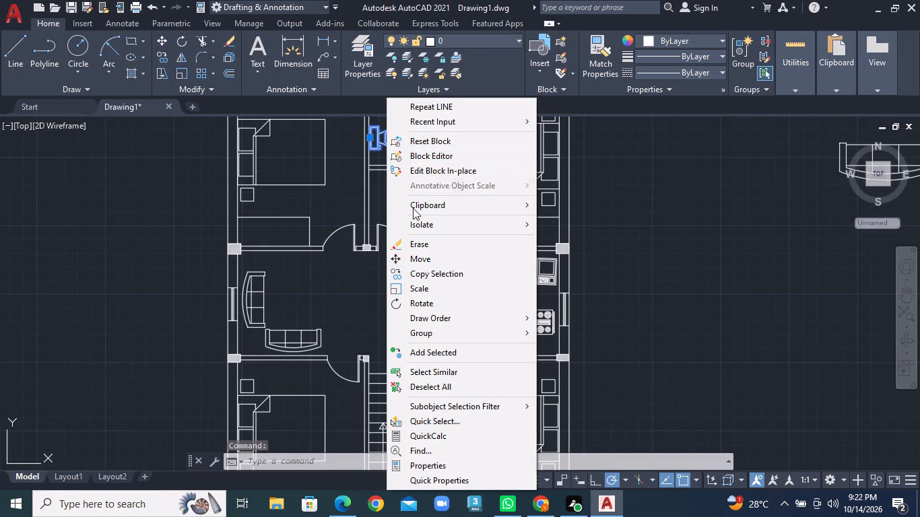
{"action": "left_click", "coordinate": [436, 276]}
{"action": "left_click", "coordinate": [371, 142]}
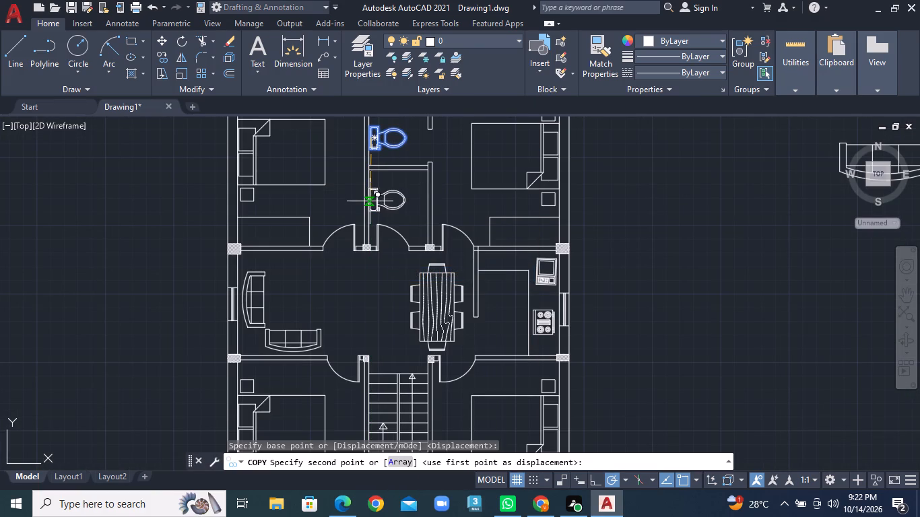
{"action": "left_click", "coordinate": [370, 201]}
{"action": "scroll", "coordinate": [426, 209], "scroll_direction": "down", "scroll_amount": 1}
{"action": "middle_click_drag", "start_coordinate": [439, 232], "coordinate": [458, 111]}
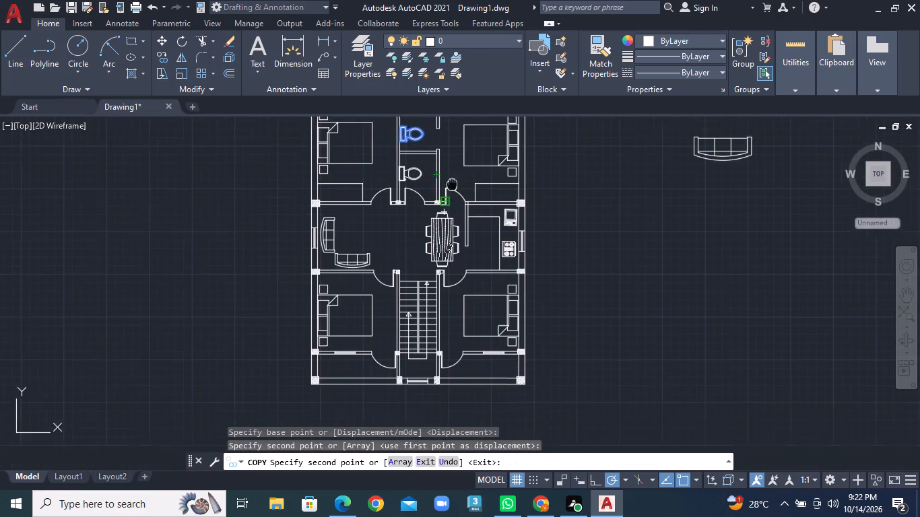
{"action": "middle_click_drag", "start_coordinate": [458, 111], "coordinate": [459, 94]}
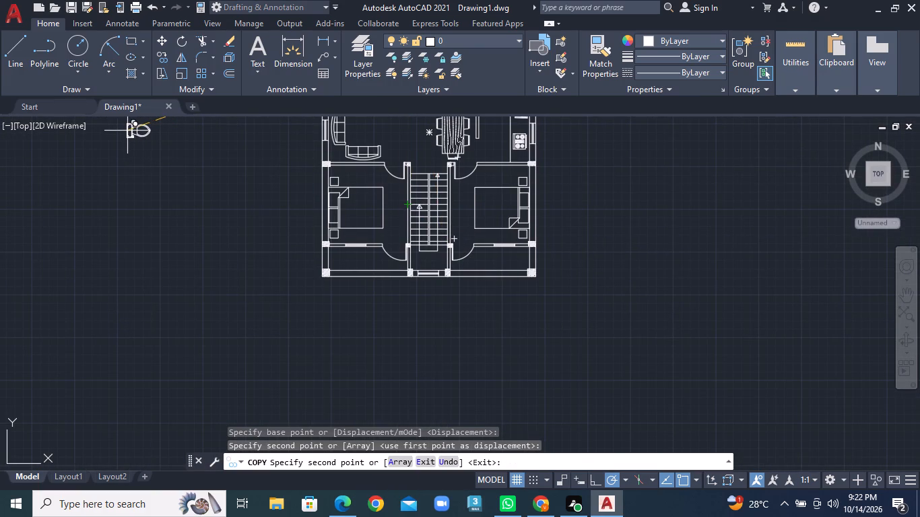
{"action": "key", "text": "Escape"}
Draw a three-sided rectangular furniture outline about 1'-11" deep in the lower-left bedroom, against the staircase wall.
{"action": "scroll", "coordinate": [379, 182], "scroll_direction": "up", "scroll_amount": 2}
{"action": "middle_click_drag", "start_coordinate": [381, 210], "coordinate": [271, 141]}
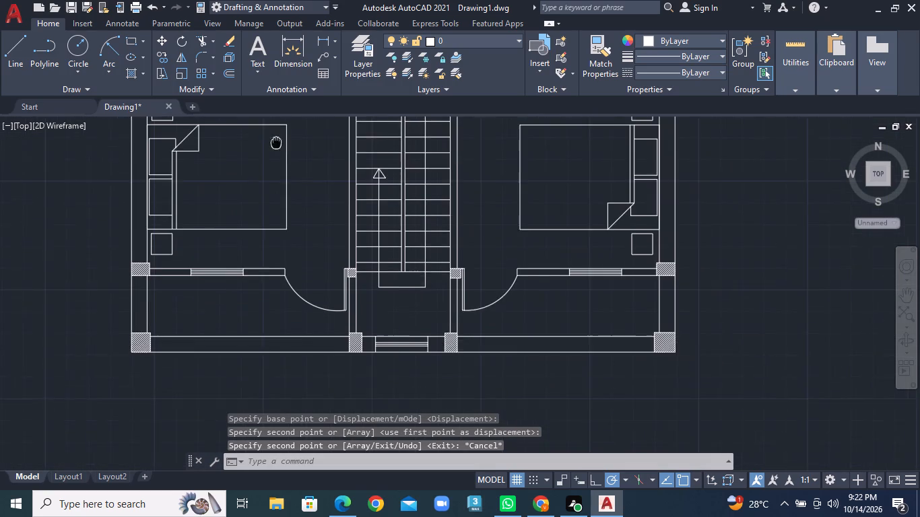
{"action": "middle_click_drag", "start_coordinate": [271, 141], "coordinate": [235, 159]}
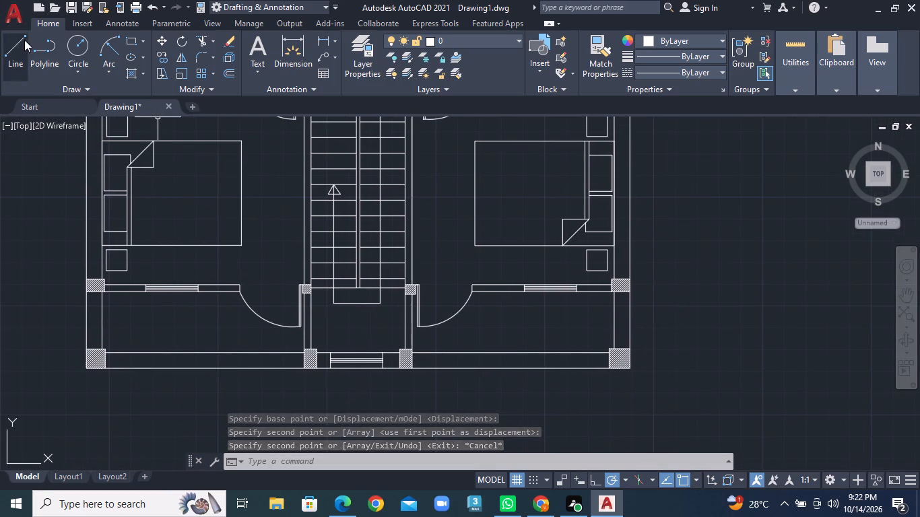
{"action": "left_click", "coordinate": [11, 47]}
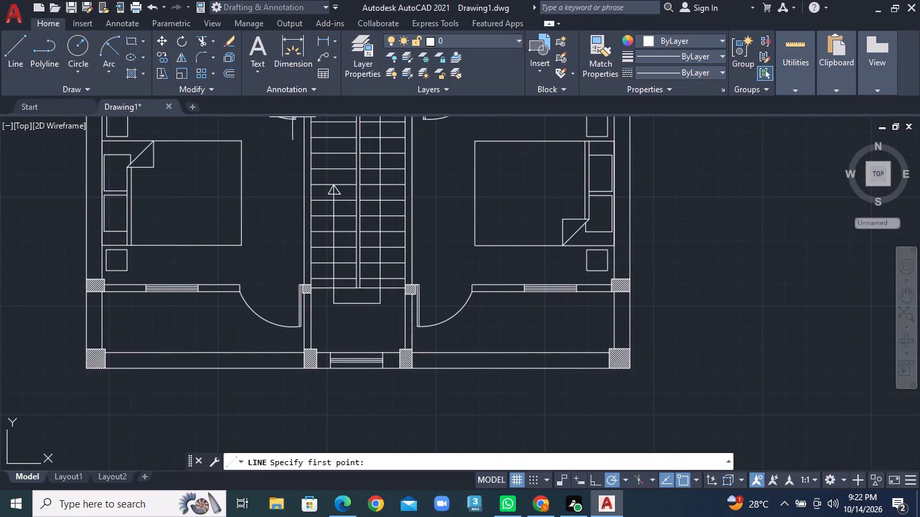
{"action": "left_click", "coordinate": [305, 145]}
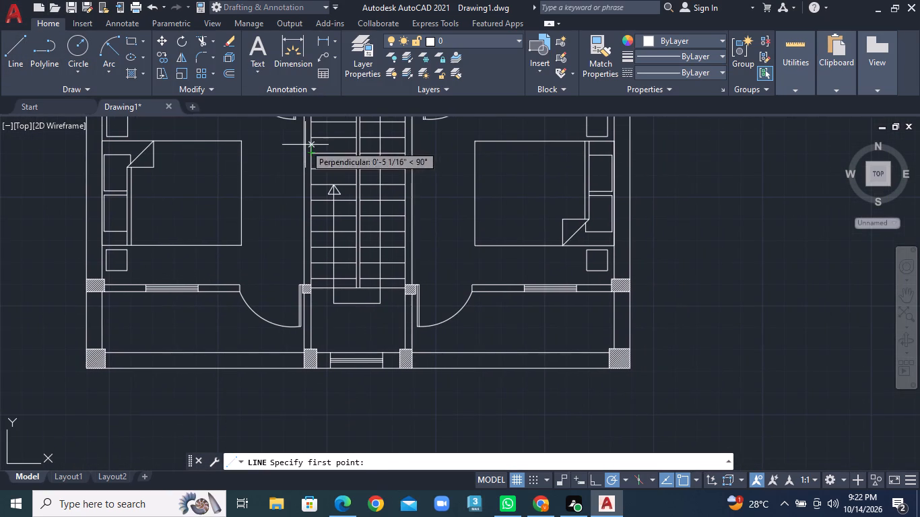
{"action": "left_click", "coordinate": [271, 143]}
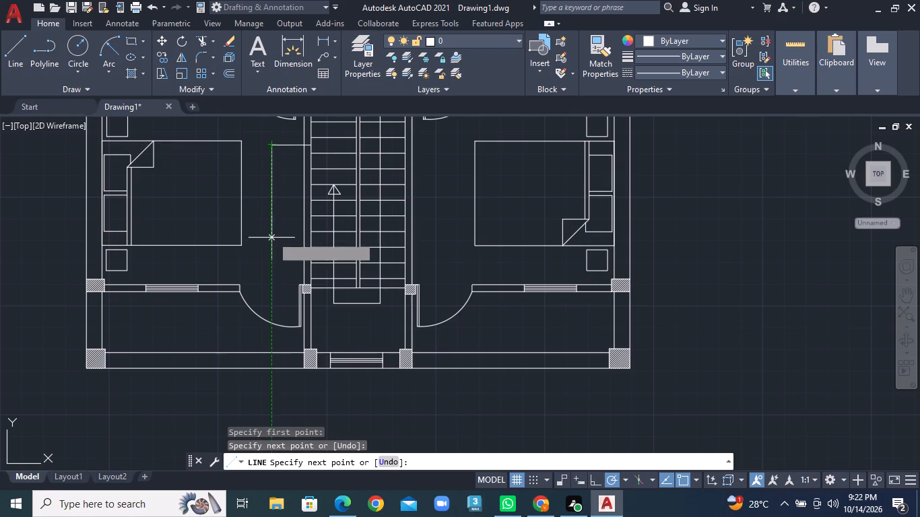
{"action": "left_click", "coordinate": [273, 235]}
{"action": "left_click", "coordinate": [304, 235]}
{"action": "right_click", "coordinate": [304, 235]}
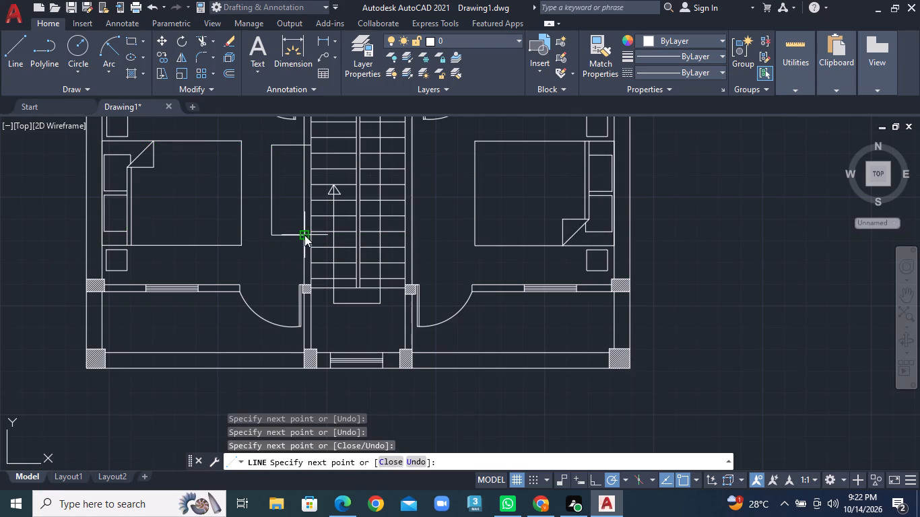
{"action": "left_click", "coordinate": [325, 242]}
Draw a three-sided furniture outline about 4'-1" long in the lower-right bedroom, against the staircase wall.
{"action": "left_click", "coordinate": [8, 43]}
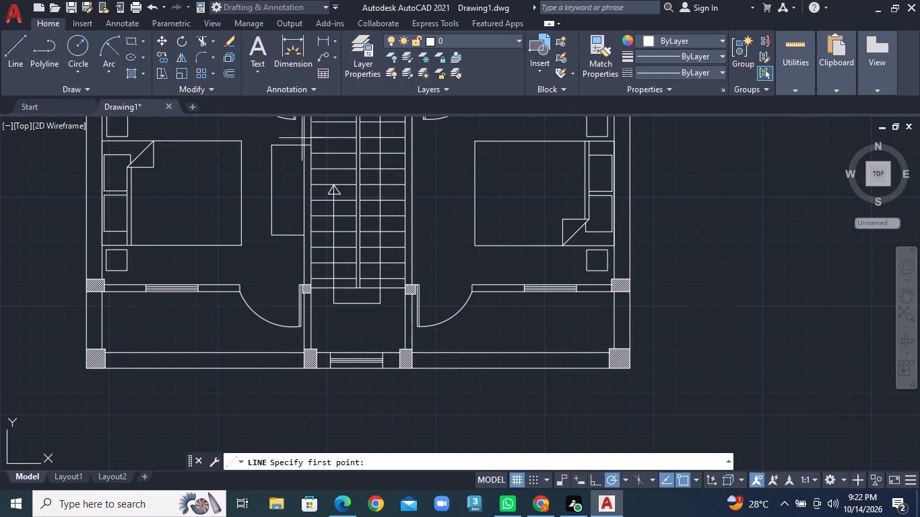
{"action": "left_click", "coordinate": [412, 149]}
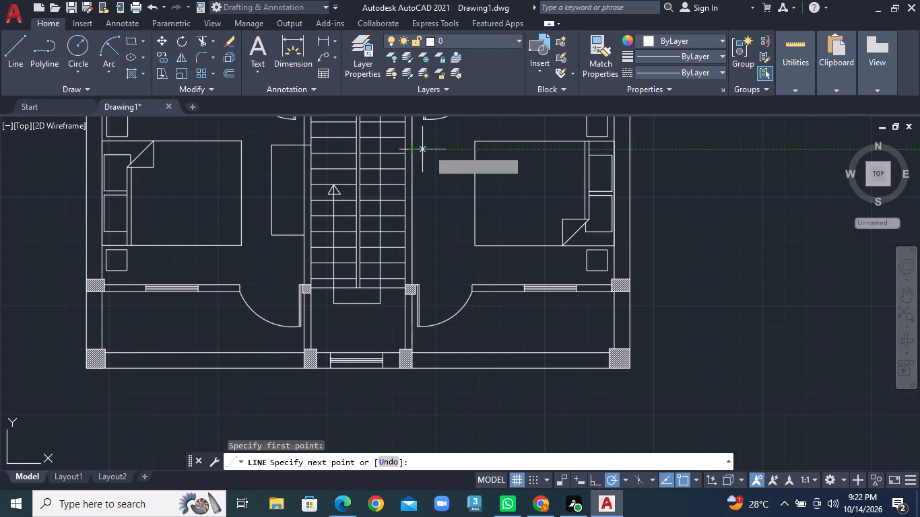
{"action": "left_click", "coordinate": [451, 151]}
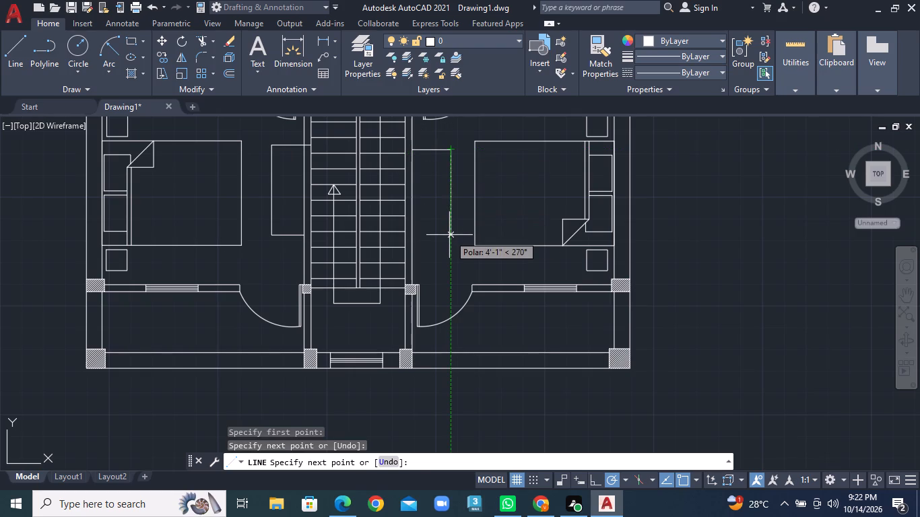
{"action": "left_click", "coordinate": [449, 235]}
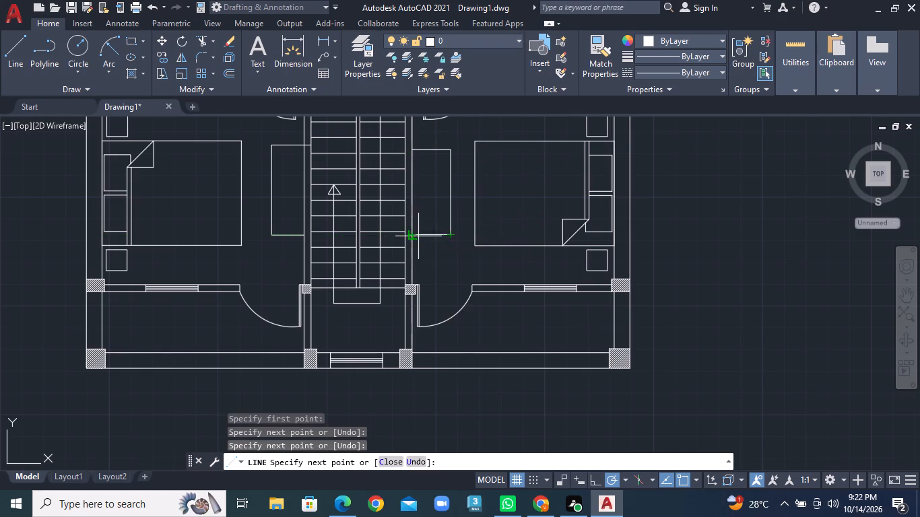
{"action": "left_click", "coordinate": [414, 236]}
{"action": "right_click", "coordinate": [414, 236]}
{"action": "left_click", "coordinate": [431, 242]}
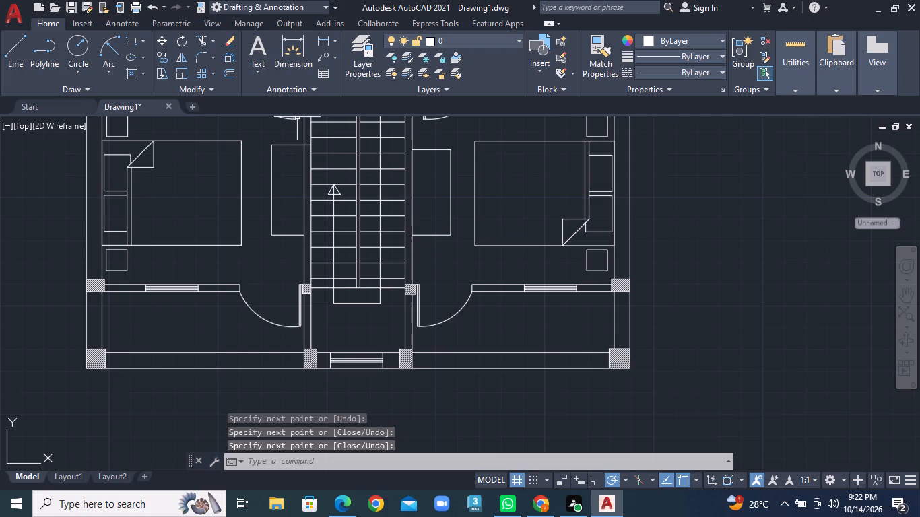
Draw a vertical line about 2'-10" long inside the furniture outline in the lower-left bedroom.
{"action": "left_click", "coordinate": [16, 56]}
{"action": "scroll", "coordinate": [304, 215], "scroll_direction": "up", "scroll_amount": 1}
{"action": "middle_click_drag", "start_coordinate": [292, 198], "coordinate": [356, 246]}
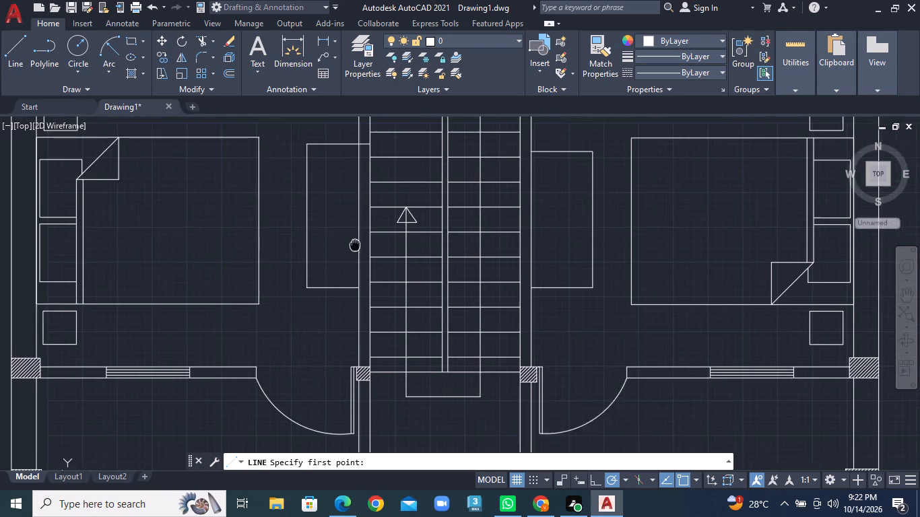
{"action": "middle_click_drag", "start_coordinate": [356, 246], "coordinate": [368, 251]}
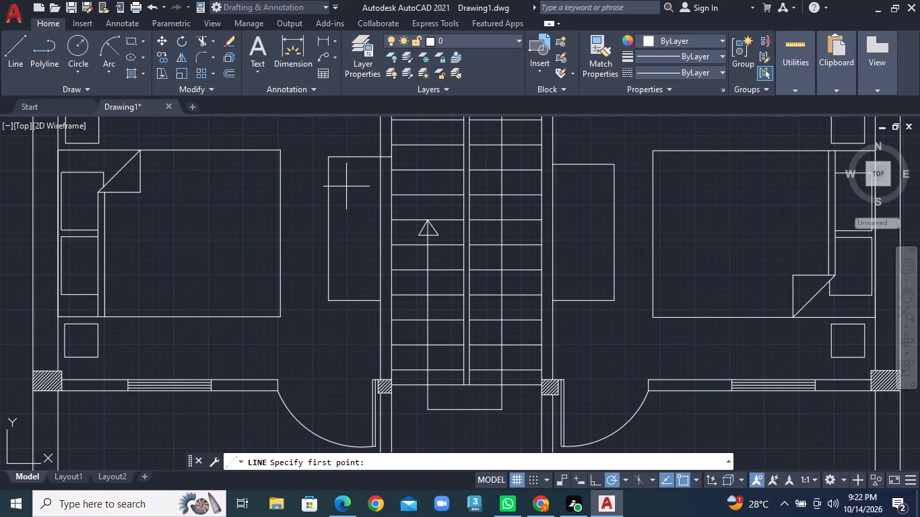
{"action": "left_click", "coordinate": [353, 187]}
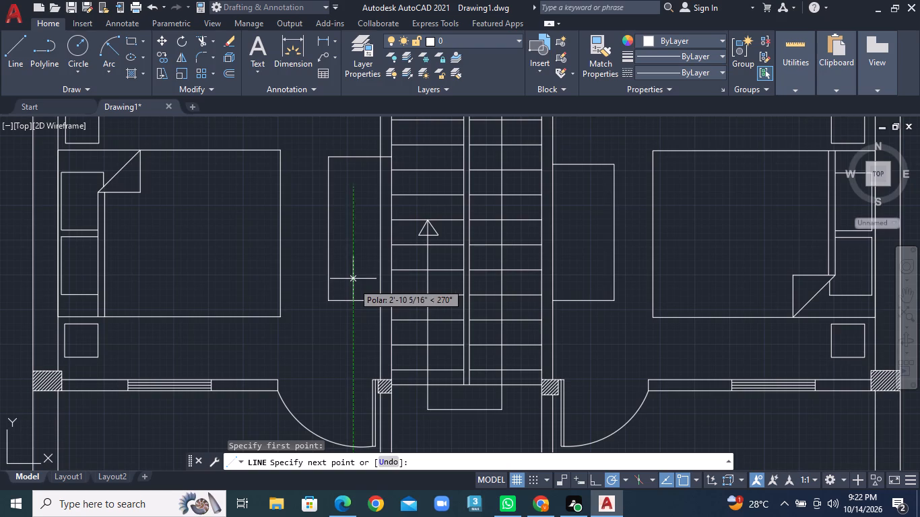
{"action": "left_click", "coordinate": [353, 275]}
{"action": "scroll", "coordinate": [353, 275], "scroll_direction": "up", "scroll_amount": 1}
{"action": "right_click", "coordinate": [353, 275]}
{"action": "left_click", "coordinate": [394, 285]}
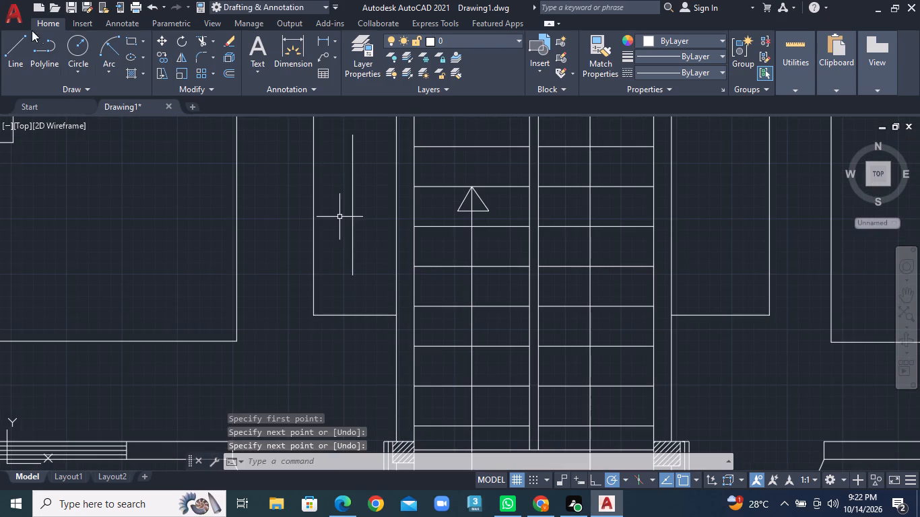
Draw a matching vertical line inside the furniture outline in the lower-right bedroom.
{"action": "left_click", "coordinate": [12, 42]}
{"action": "middle_click_drag", "start_coordinate": [727, 197], "coordinate": [607, 231]}
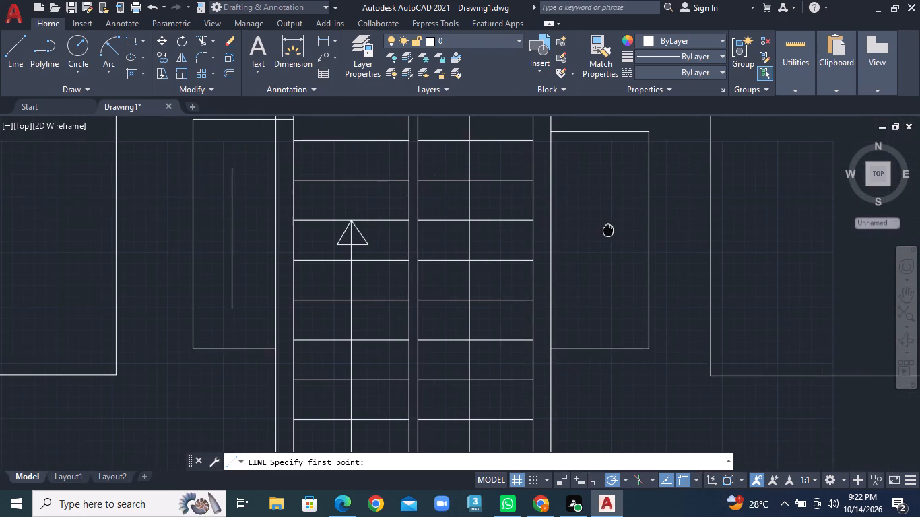
{"action": "left_click", "coordinate": [587, 175]}
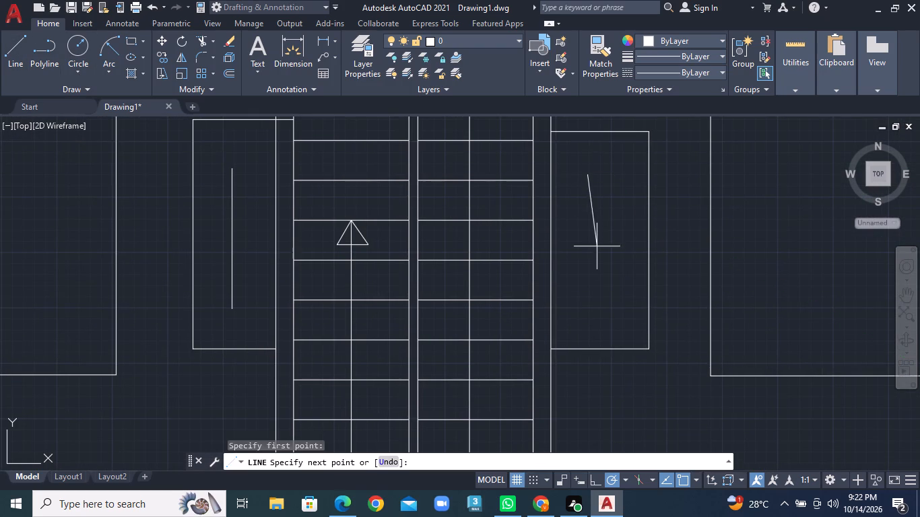
{"action": "left_click", "coordinate": [588, 311]}
{"action": "right_click", "coordinate": [588, 311]}
{"action": "left_click", "coordinate": [612, 318]}
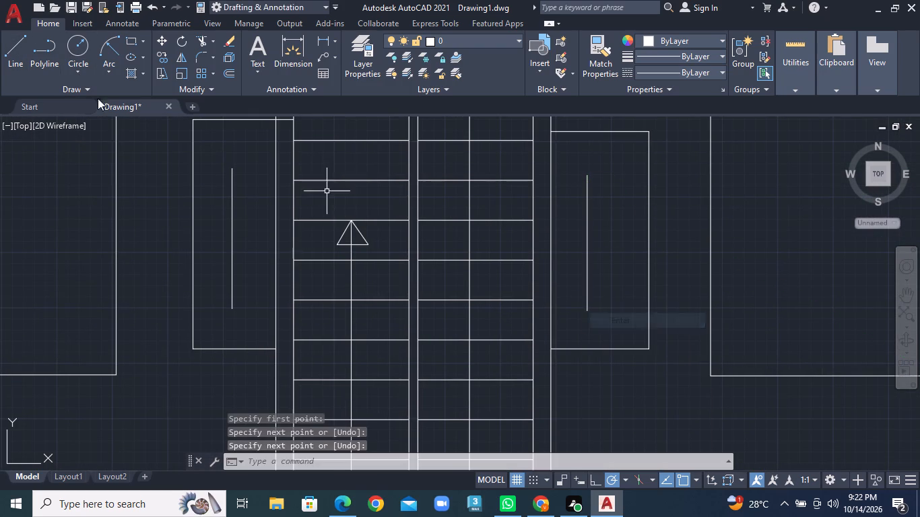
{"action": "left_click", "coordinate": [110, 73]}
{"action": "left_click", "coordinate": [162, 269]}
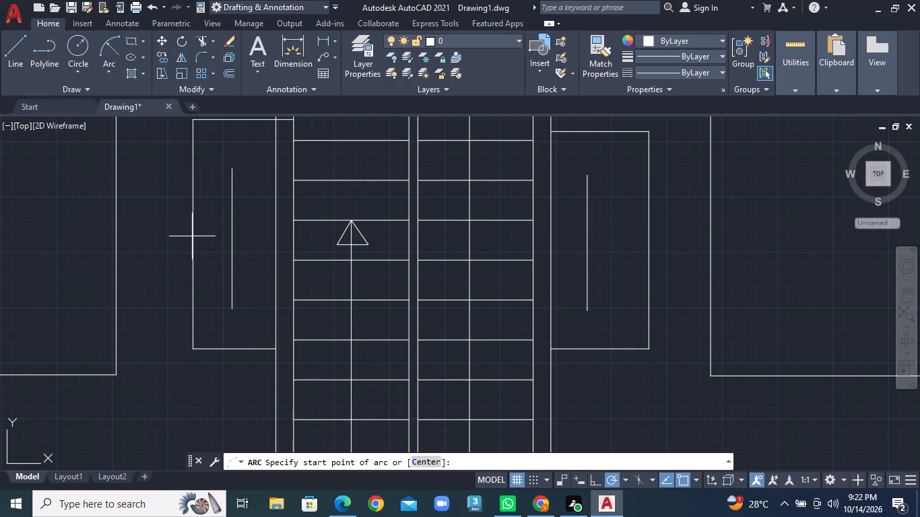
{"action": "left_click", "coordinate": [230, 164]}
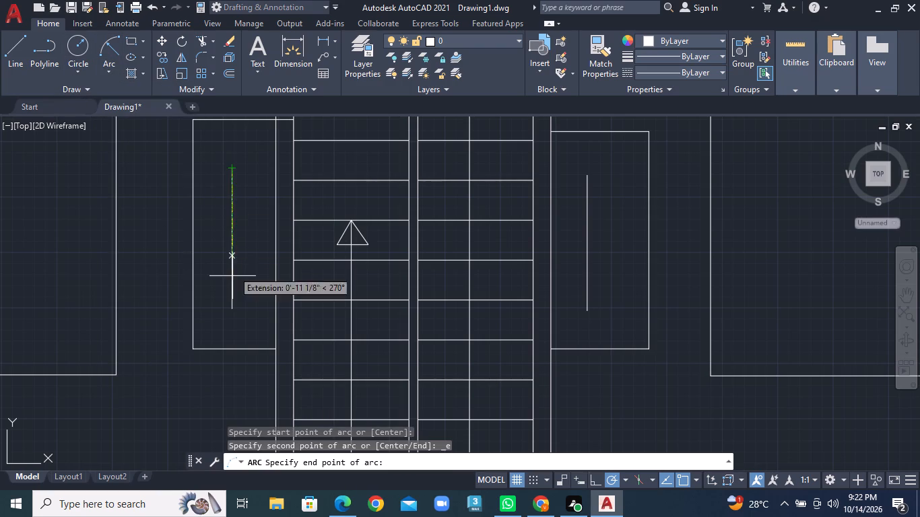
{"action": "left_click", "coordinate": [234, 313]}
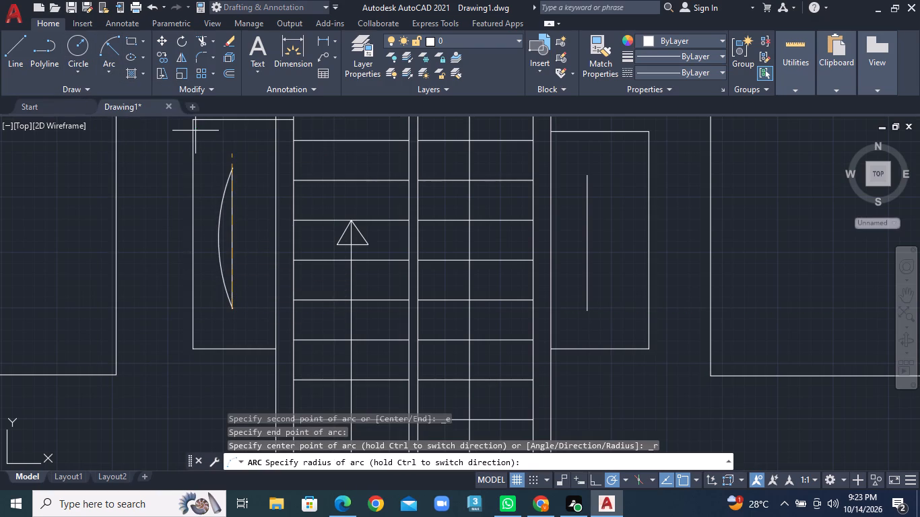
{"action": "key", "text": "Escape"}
Draw a Start, End, Radius arc between the ends of the vertical line in the lower-left bedroom's furniture outline, bulging toward the staircase.
{"action": "left_click", "coordinate": [109, 77]}
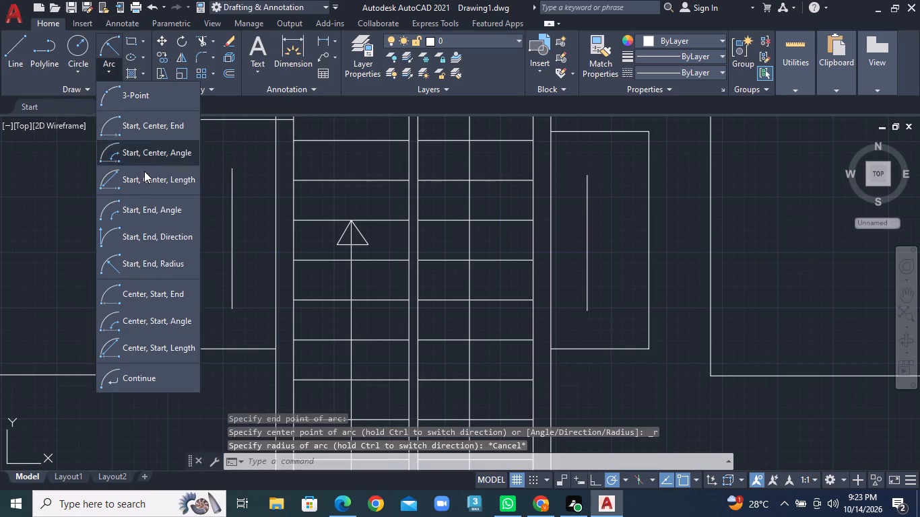
{"action": "left_click", "coordinate": [166, 259]}
{"action": "left_click", "coordinate": [237, 309]}
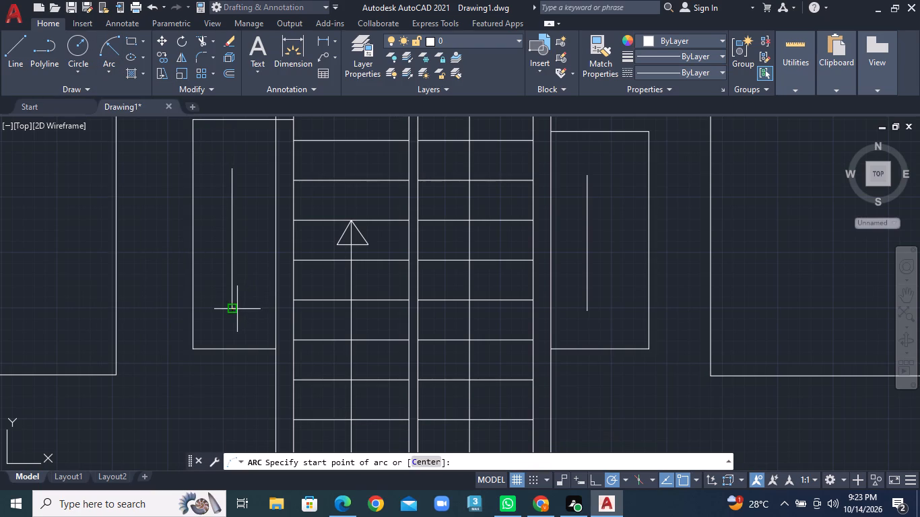
{"action": "left_click", "coordinate": [234, 174]}
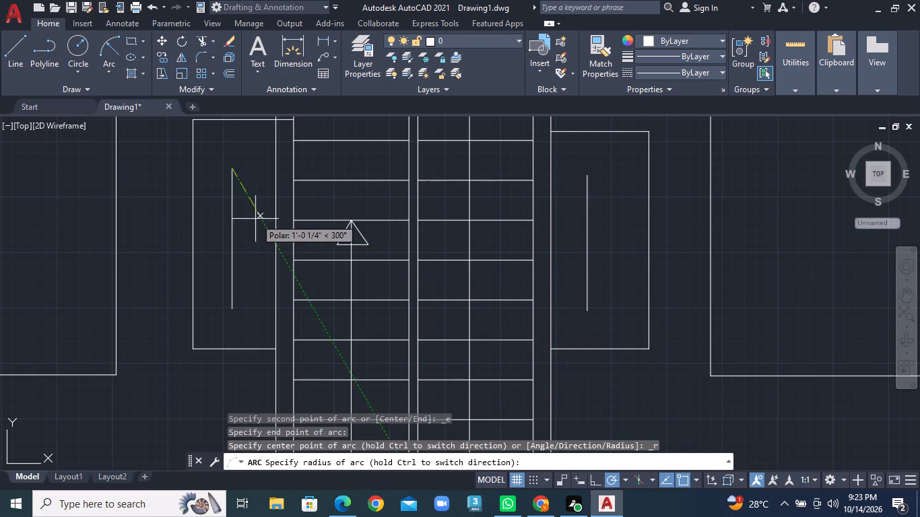
{"action": "scroll", "coordinate": [248, 216], "scroll_direction": "down", "scroll_amount": 1}
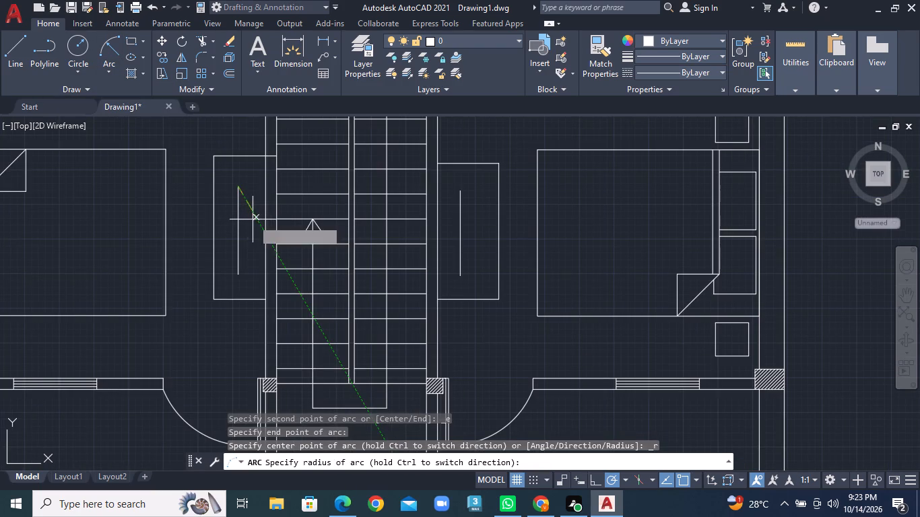
{"action": "scroll", "coordinate": [251, 214], "scroll_direction": "up", "scroll_amount": 4}
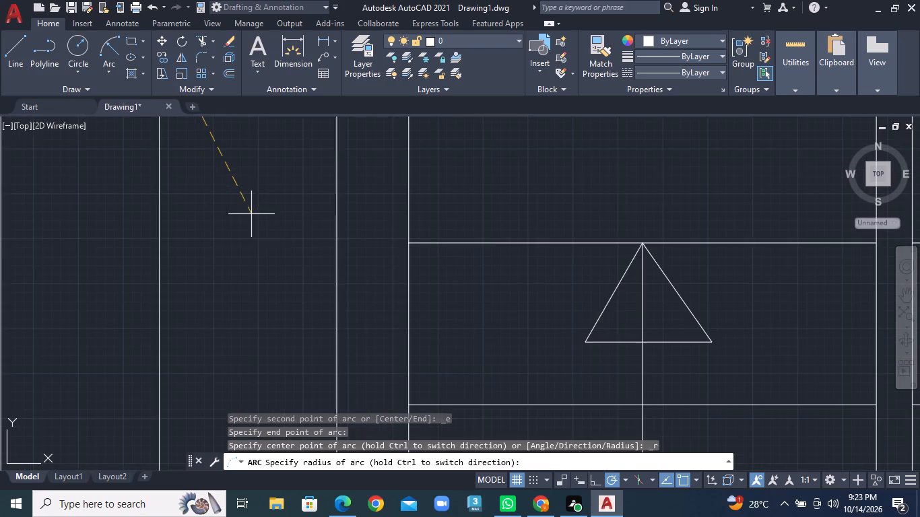
{"action": "scroll", "coordinate": [271, 244], "scroll_direction": "down", "scroll_amount": 3}
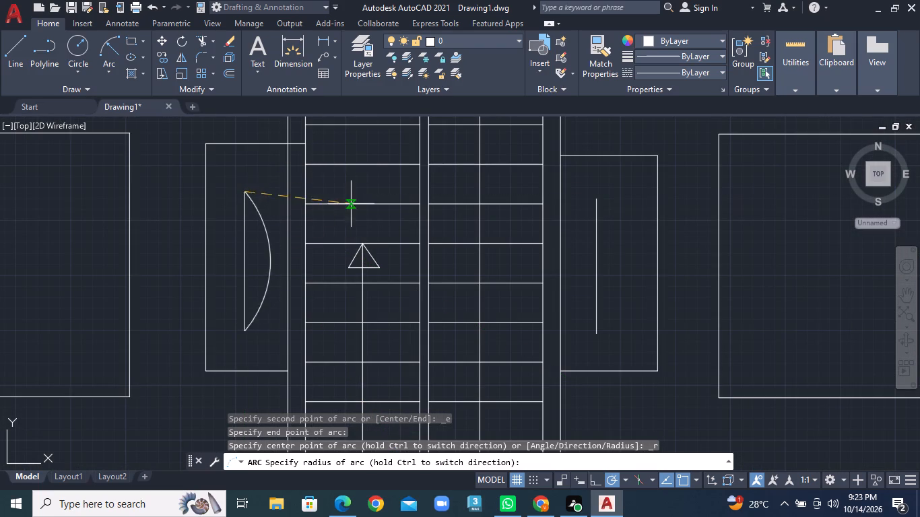
{"action": "left_click", "coordinate": [329, 237]}
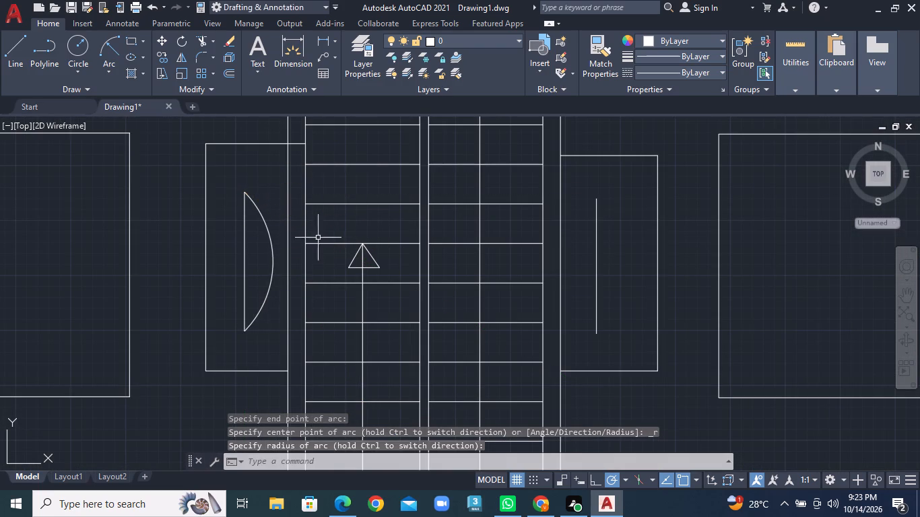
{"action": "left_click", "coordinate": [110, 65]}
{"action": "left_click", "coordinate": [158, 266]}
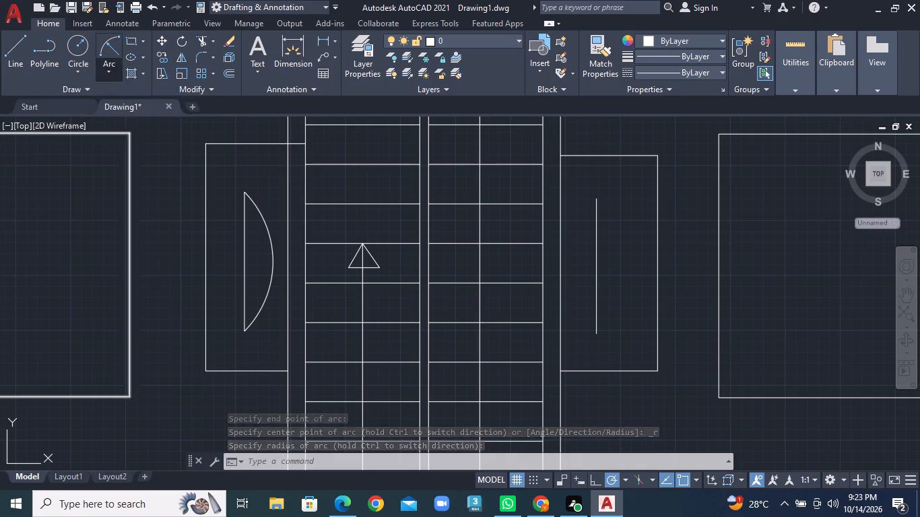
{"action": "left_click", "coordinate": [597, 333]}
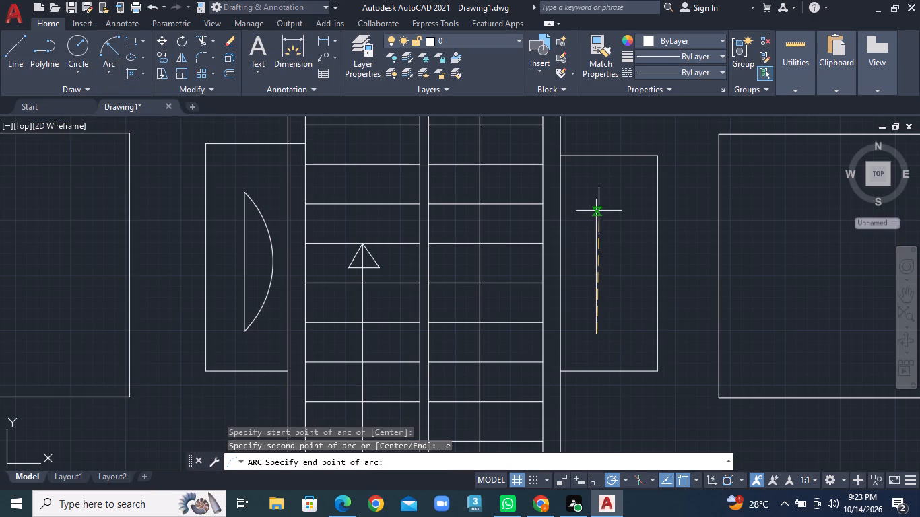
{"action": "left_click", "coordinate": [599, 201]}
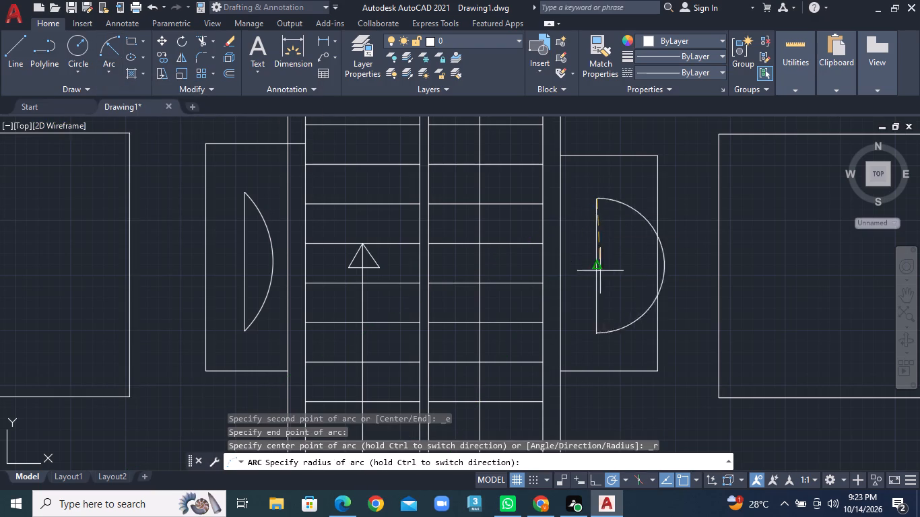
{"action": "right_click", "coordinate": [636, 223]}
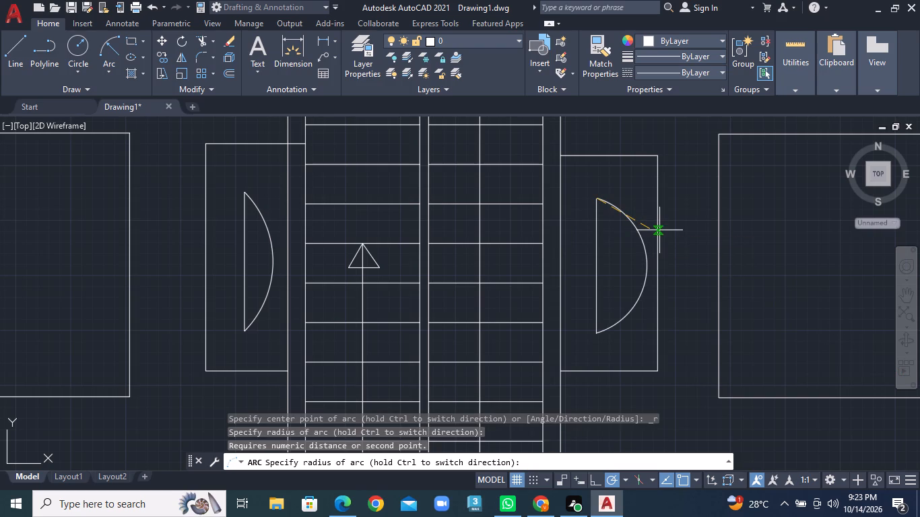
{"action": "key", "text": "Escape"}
Draw a Start, End, Radius arc between the ends of the vertical line in the lower-right bedroom's furniture outline, bulging toward the staircase.
{"action": "left_click", "coordinate": [104, 67]}
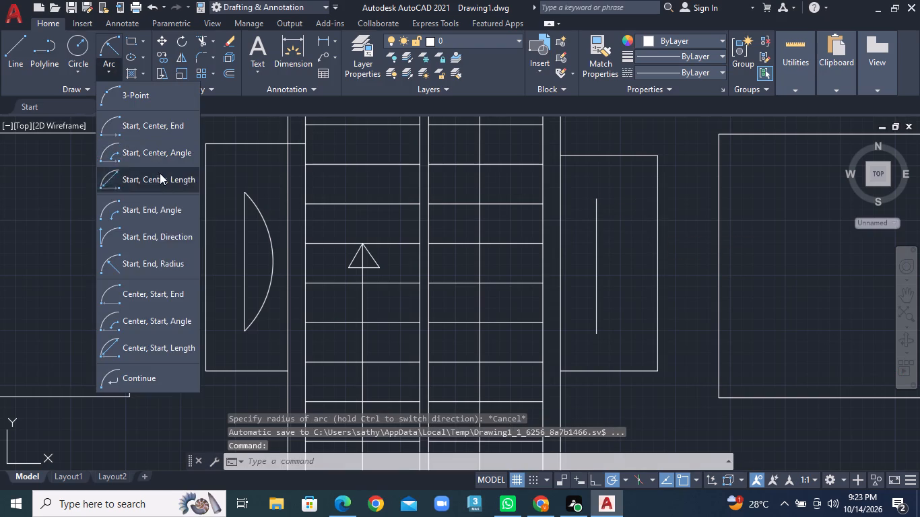
{"action": "left_click", "coordinate": [171, 261]}
{"action": "scroll", "coordinate": [636, 263], "scroll_direction": "up", "scroll_amount": 1}
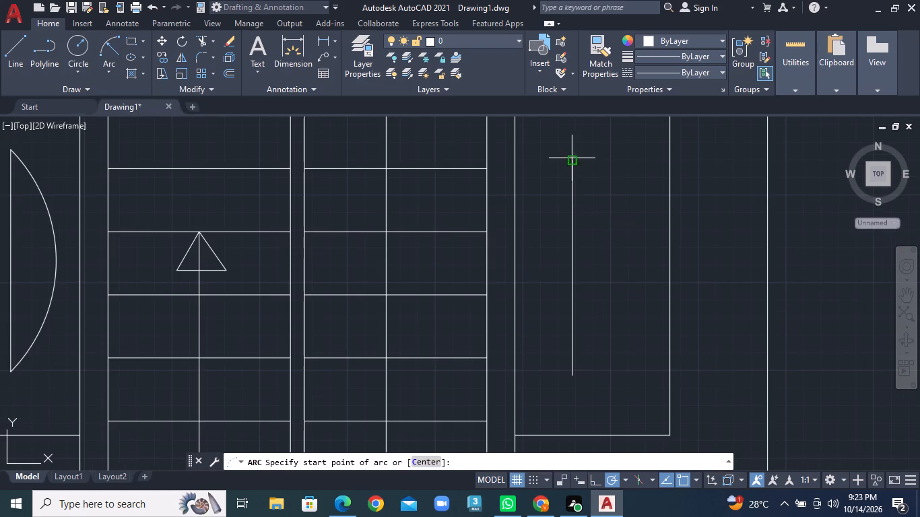
{"action": "left_click", "coordinate": [572, 158]}
{"action": "left_click", "coordinate": [570, 370]}
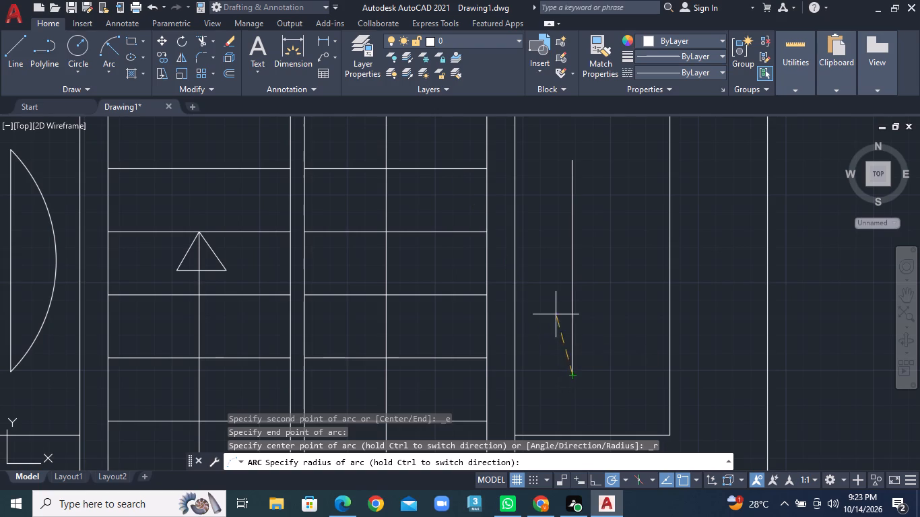
{"action": "left_click", "coordinate": [626, 235]}
Draw a two-segment wardrobe outline in the lower-left bedroom, from the outer wall above the bedside table to the wall shared with the living room.
{"action": "scroll", "coordinate": [587, 289], "scroll_direction": "down", "scroll_amount": 1}
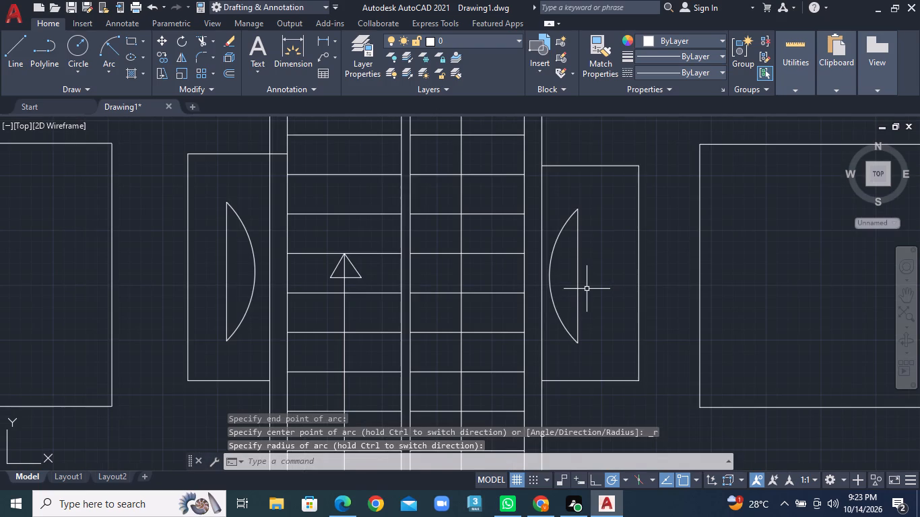
{"action": "scroll", "coordinate": [587, 289], "scroll_direction": "down", "scroll_amount": 1}
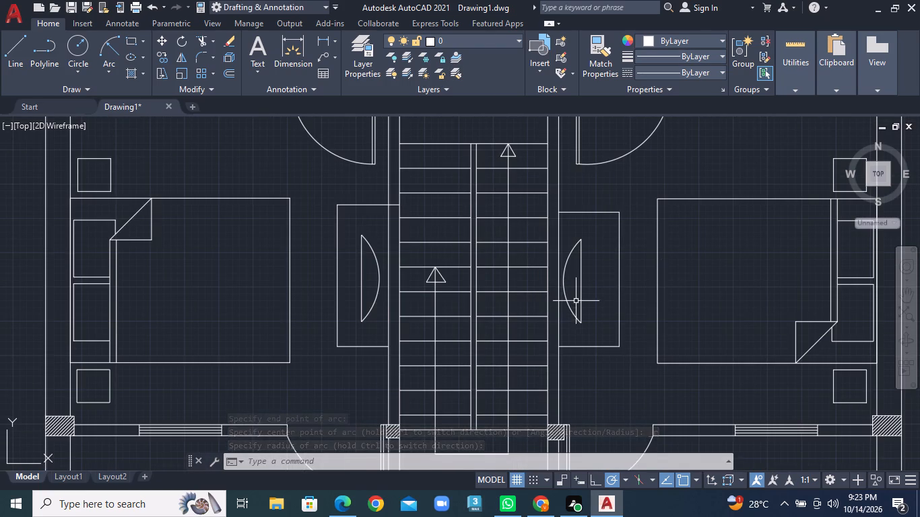
{"action": "scroll", "coordinate": [612, 244], "scroll_direction": "down", "scroll_amount": 1}
{"action": "middle_click_drag", "start_coordinate": [607, 246], "coordinate": [592, 258]}
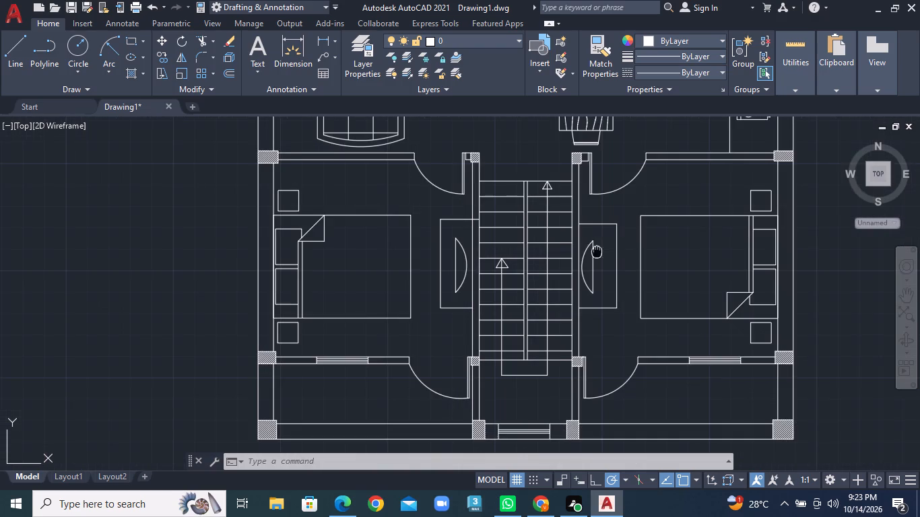
{"action": "middle_click_drag", "start_coordinate": [592, 258], "coordinate": [573, 340]}
{"action": "middle_click_drag", "start_coordinate": [512, 280], "coordinate": [596, 300]}
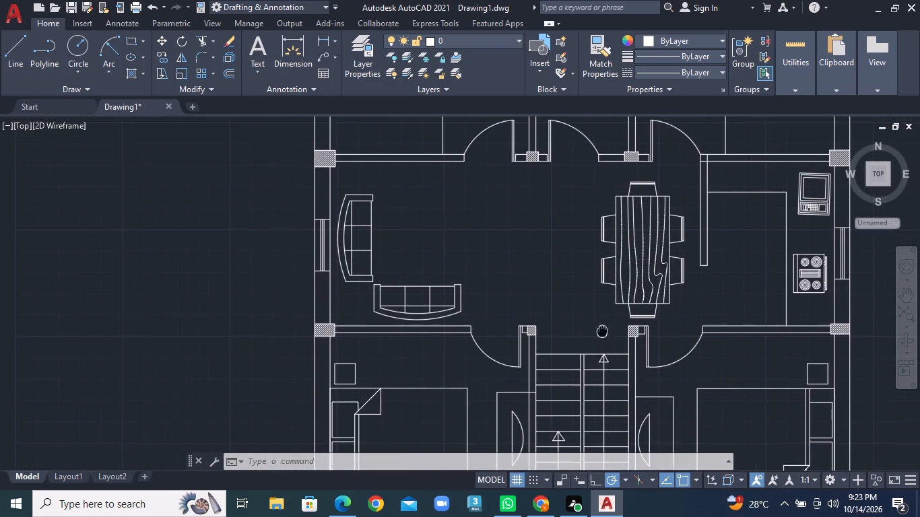
{"action": "middle_click_drag", "start_coordinate": [596, 300], "coordinate": [596, 298]}
{"action": "left_click", "coordinate": [7, 54]}
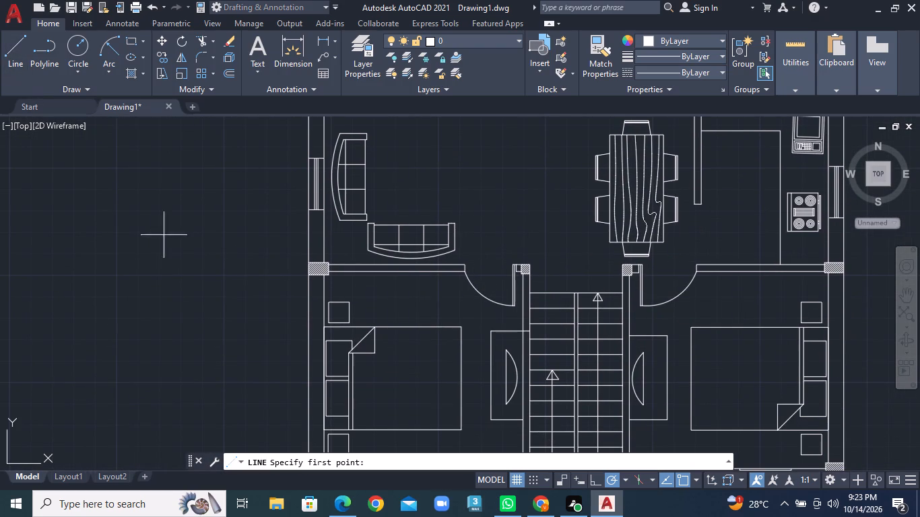
{"action": "scroll", "coordinate": [317, 298], "scroll_direction": "up", "scroll_amount": 1}
{"action": "left_click", "coordinate": [329, 295]}
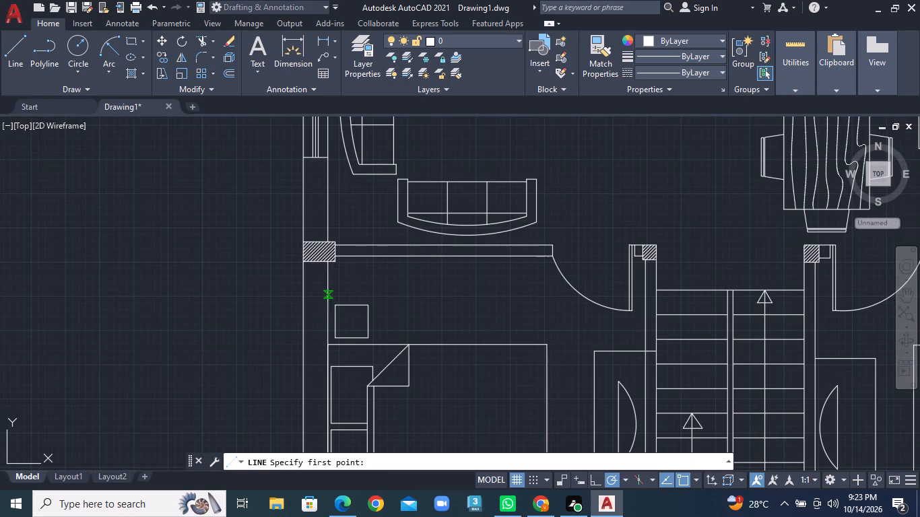
{"action": "left_click", "coordinate": [510, 296]}
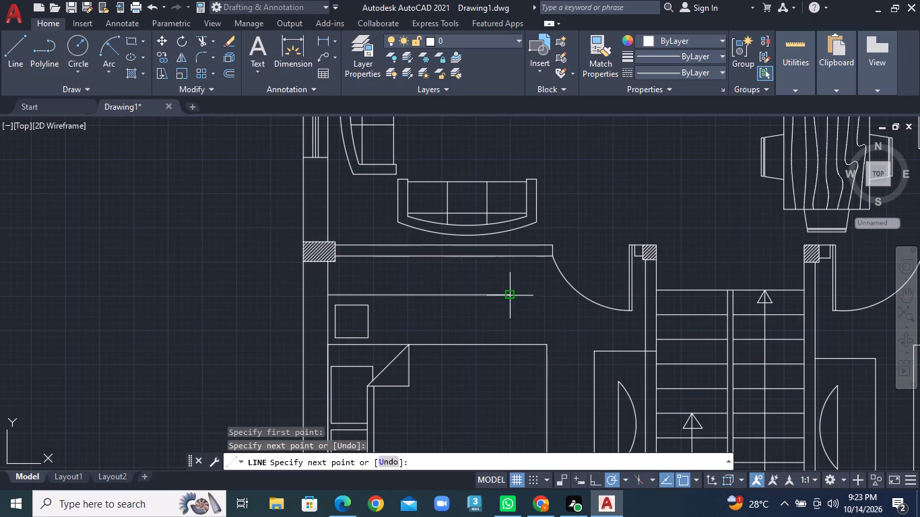
{"action": "left_click", "coordinate": [512, 254]}
{"action": "right_click", "coordinate": [512, 254]}
{"action": "left_click", "coordinate": [559, 269]}
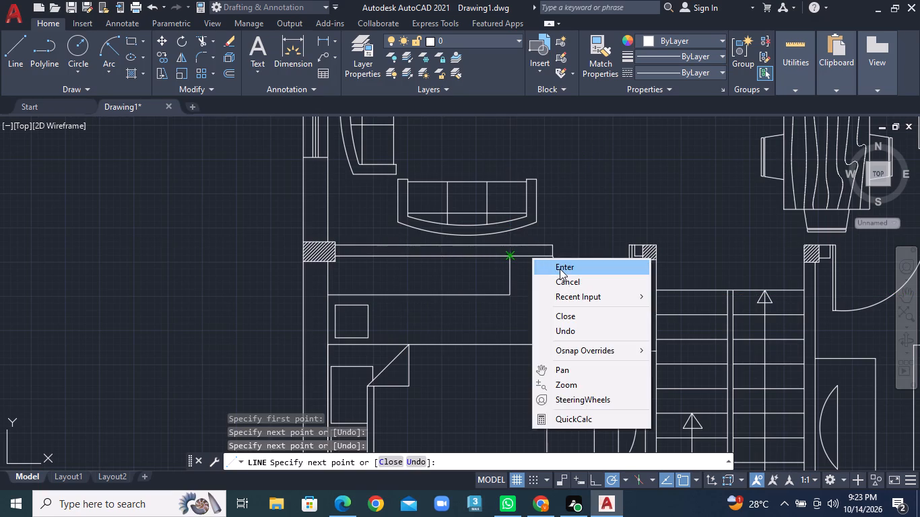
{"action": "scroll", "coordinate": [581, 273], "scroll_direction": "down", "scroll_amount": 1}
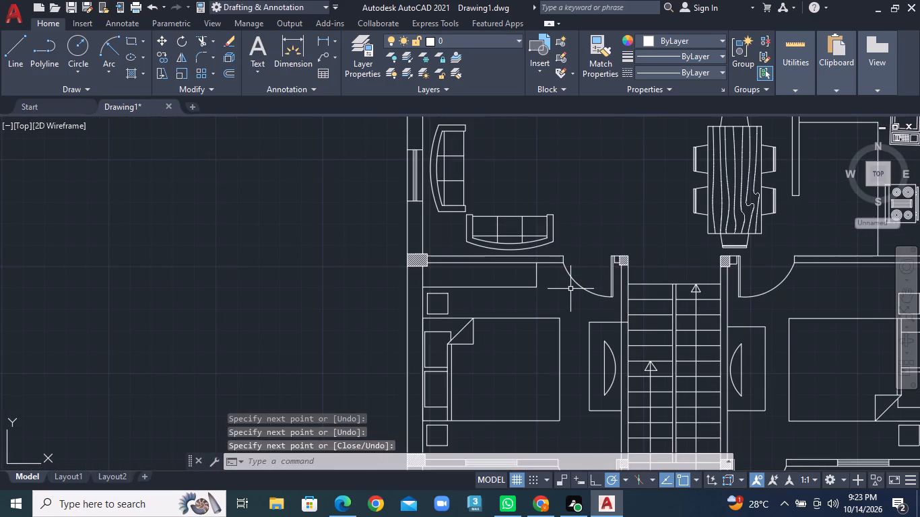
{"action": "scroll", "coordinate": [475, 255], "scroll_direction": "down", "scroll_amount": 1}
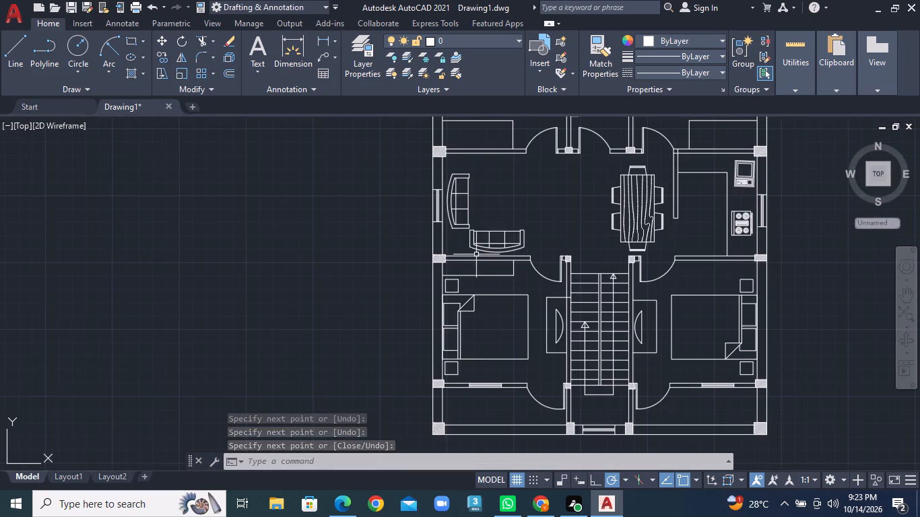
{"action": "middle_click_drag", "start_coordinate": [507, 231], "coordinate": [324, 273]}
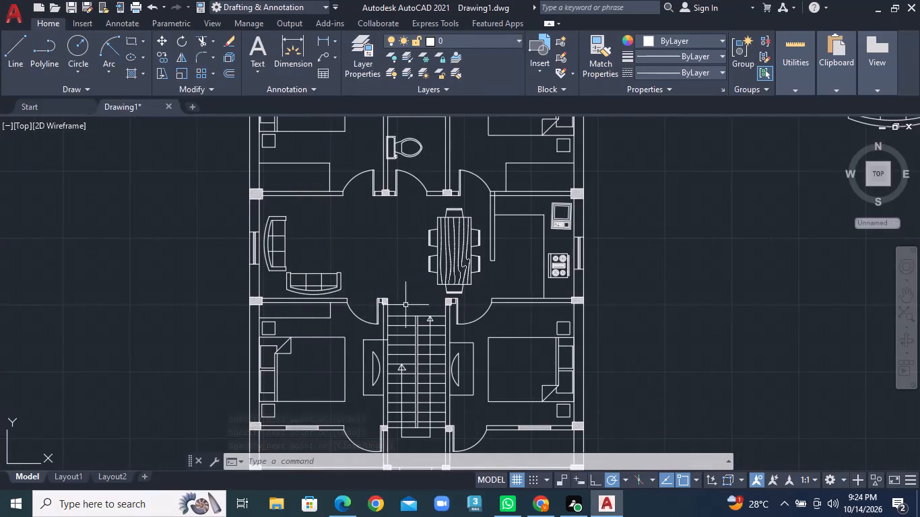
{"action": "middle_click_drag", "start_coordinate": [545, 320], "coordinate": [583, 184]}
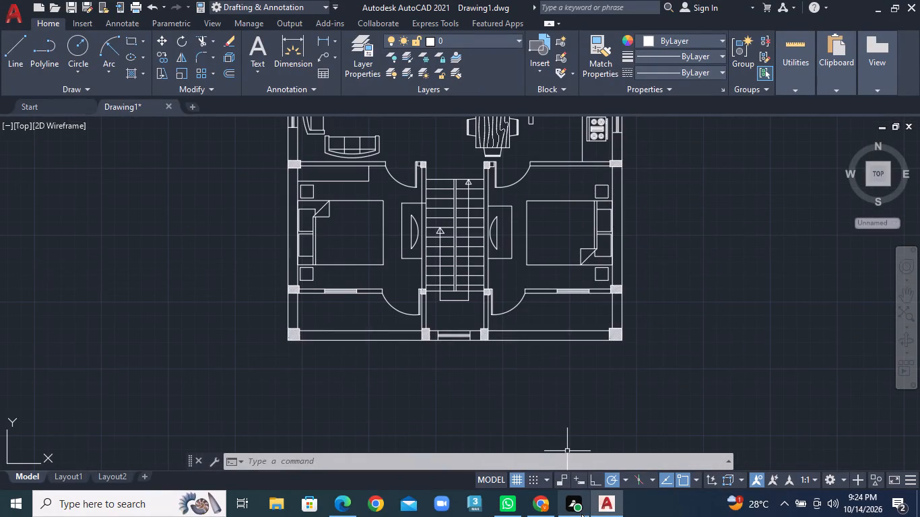
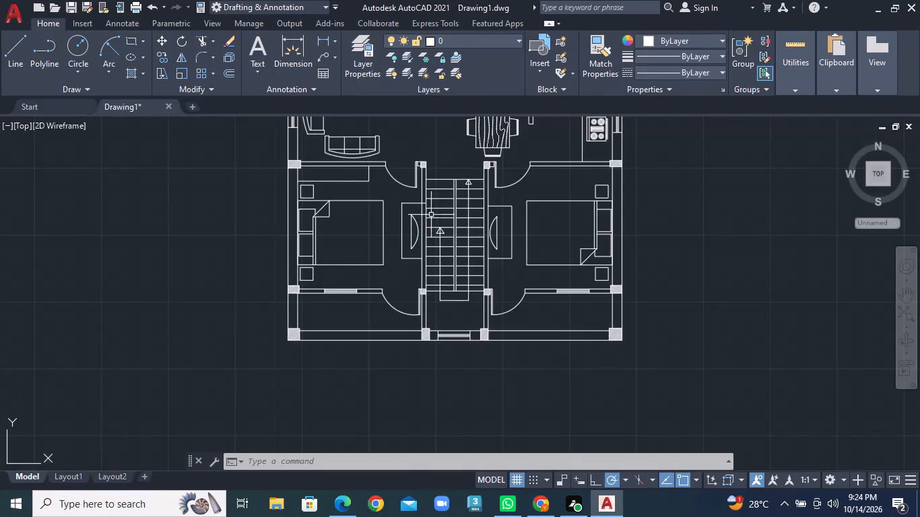
Set the default text height (TEXTSIZE) to 5".
{"action": "middle_click_drag", "start_coordinate": [431, 215], "coordinate": [439, 195]}
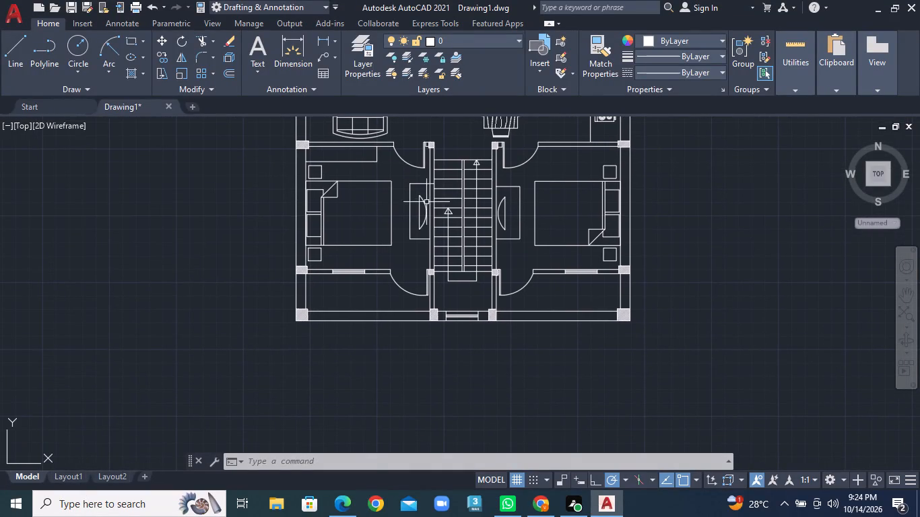
{"action": "middle_click_drag", "start_coordinate": [419, 202], "coordinate": [416, 371]}
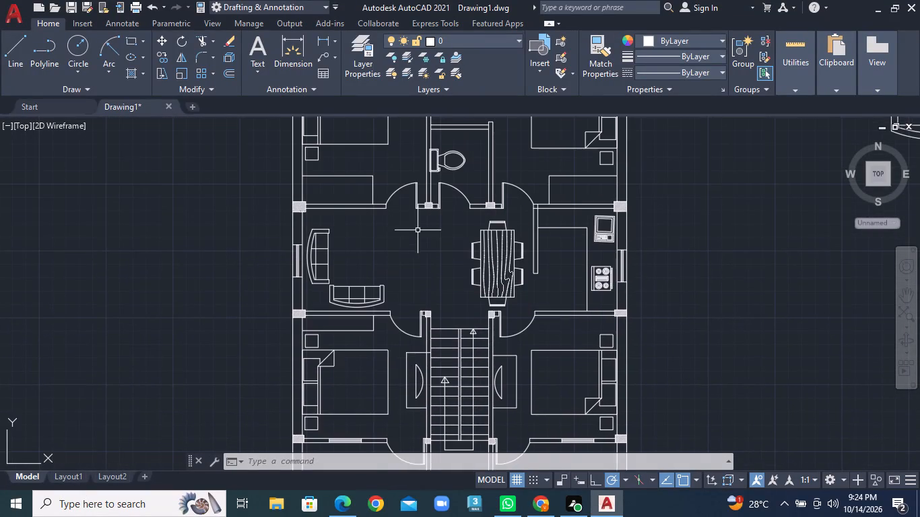
{"action": "middle_click_drag", "start_coordinate": [418, 246], "coordinate": [414, 364]}
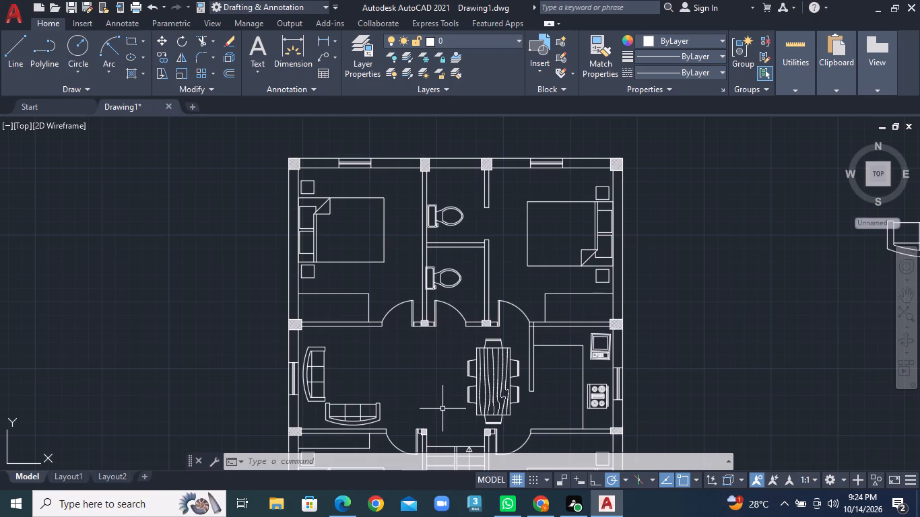
{"action": "scroll", "coordinate": [442, 409], "scroll_direction": "up", "scroll_amount": 1}
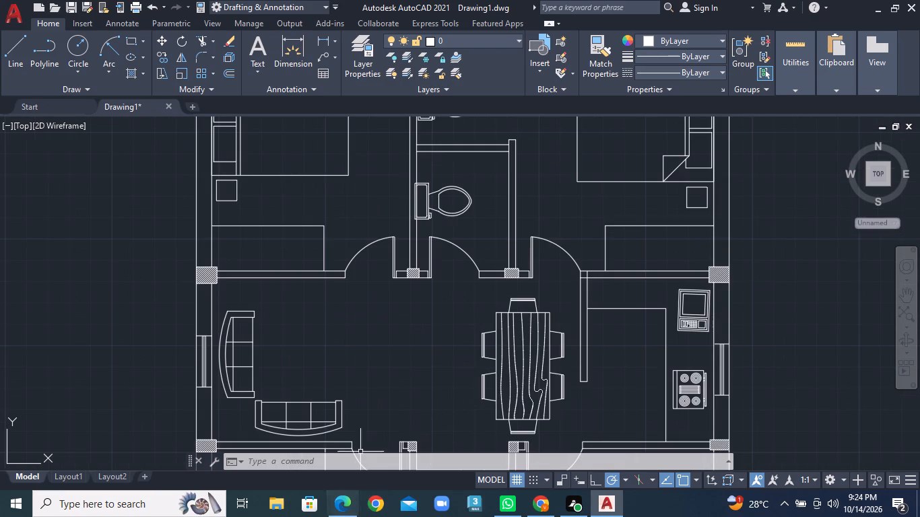
{"action": "type", "text": "TEXTSI"}
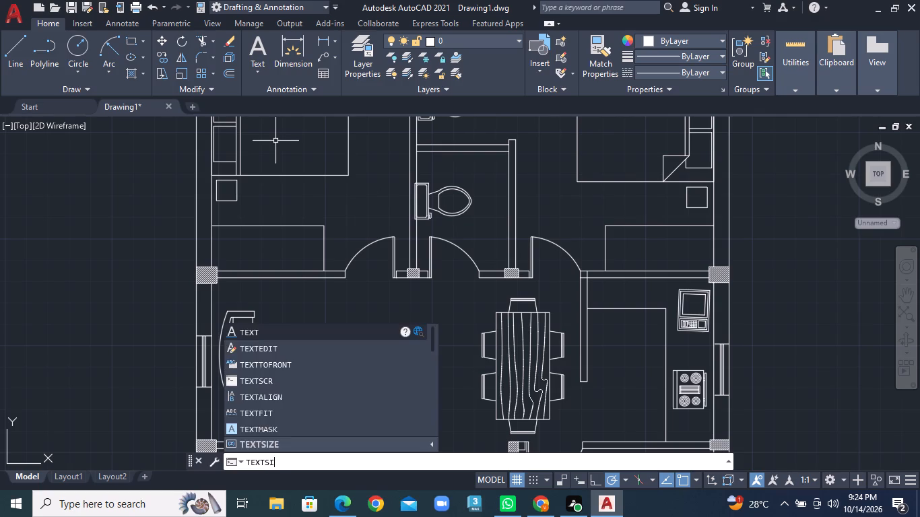
{"action": "type", "text": "ZE"}
{"action": "key", "text": "Return"}
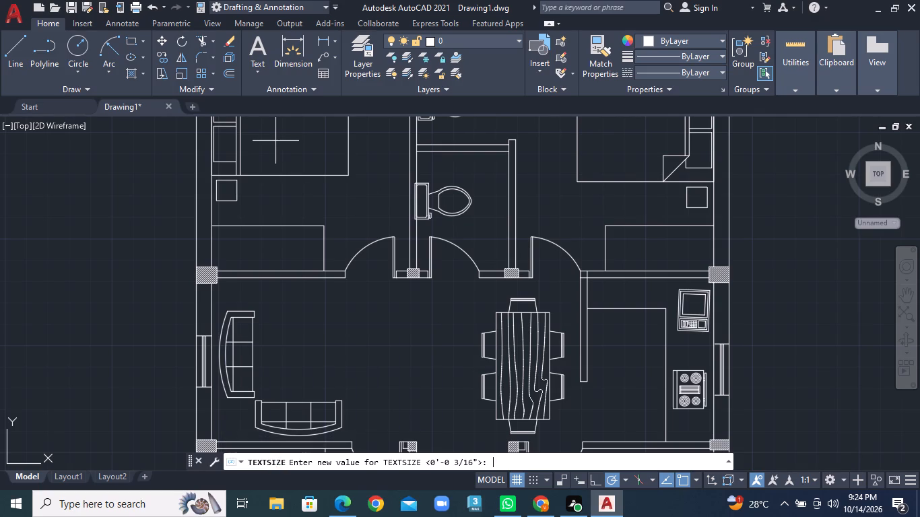
{"action": "type", "text": "5\""}
{"action": "key", "text": "Return"}
Add the multiline text 9'8" just below the window in the upper-left bedroom.
{"action": "middle_click_drag", "start_coordinate": [461, 265], "coordinate": [394, 359]}
{"action": "middle_click_drag", "start_coordinate": [379, 246], "coordinate": [352, 349]}
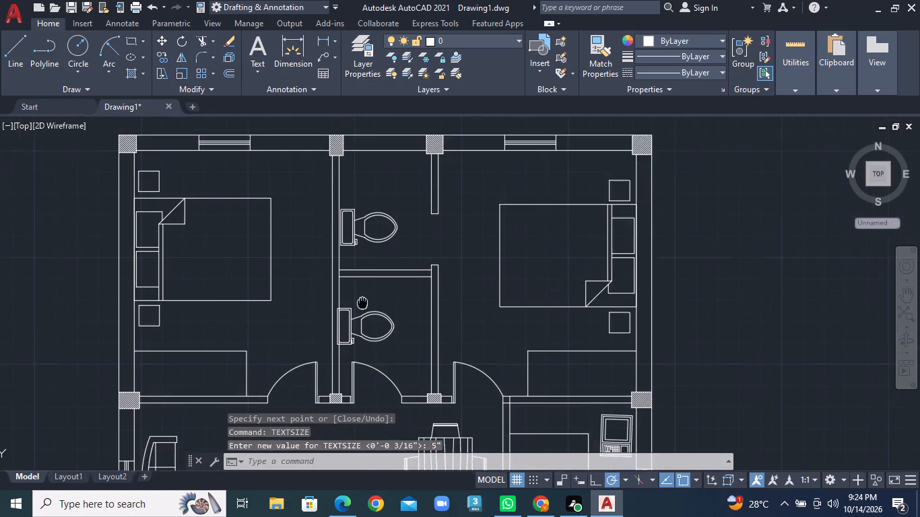
{"action": "middle_click_drag", "start_coordinate": [352, 349], "coordinate": [349, 378]}
{"action": "left_click", "coordinate": [260, 72]}
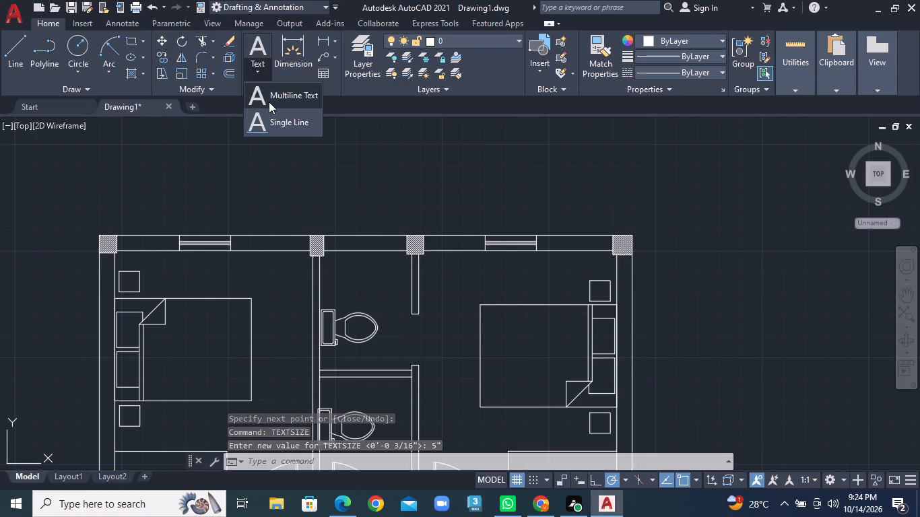
{"action": "left_click", "coordinate": [277, 99]}
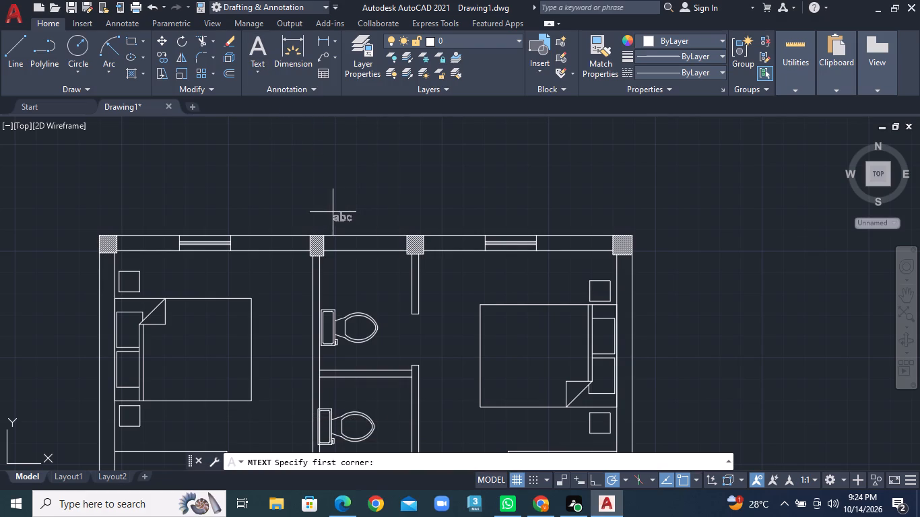
{"action": "scroll", "coordinate": [204, 261], "scroll_direction": "up", "scroll_amount": 1}
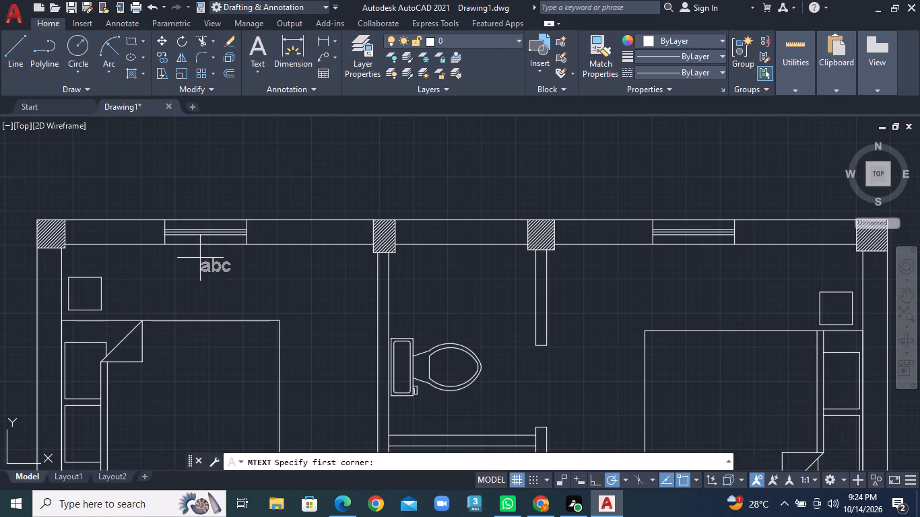
{"action": "double_click", "coordinate": [188, 256]}
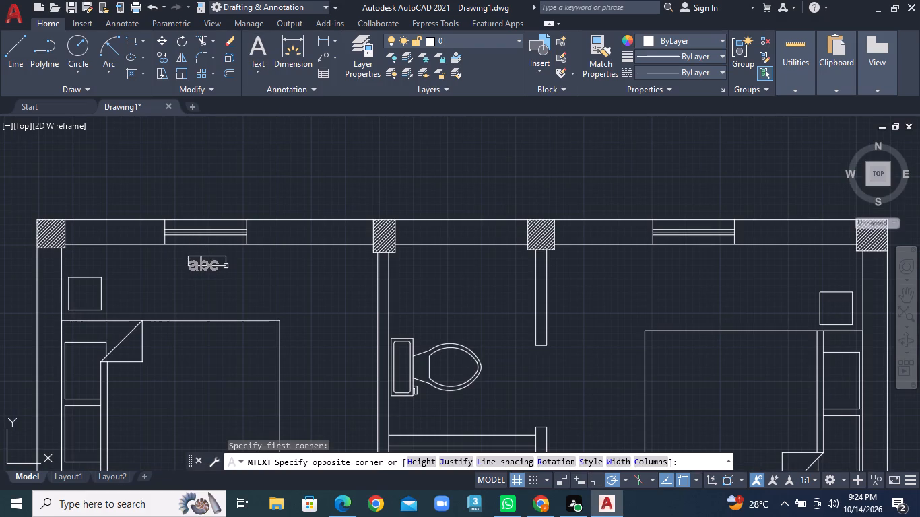
{"action": "left_click", "coordinate": [255, 273]}
{"action": "type", "text": "9'8\""}
{"action": "key", "text": "Return"}
{"action": "left_click", "coordinate": [282, 279]}
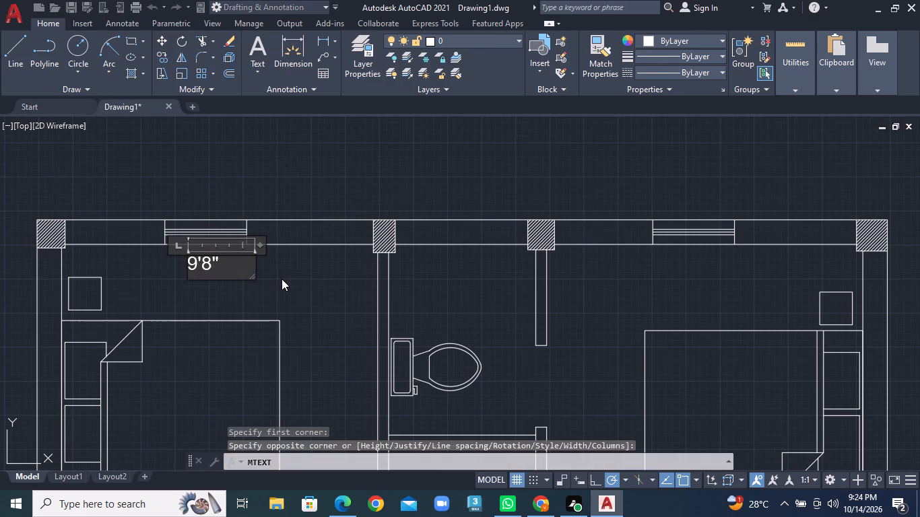
Add the multiline text 26' outside the house, above the middle of the top wall.
{"action": "right_click", "coordinate": [222, 171]}
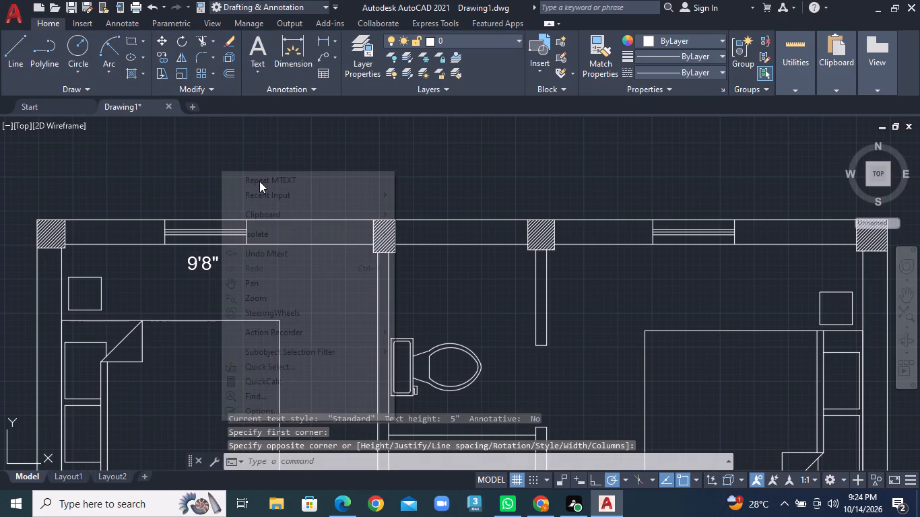
{"action": "left_click", "coordinate": [259, 181]}
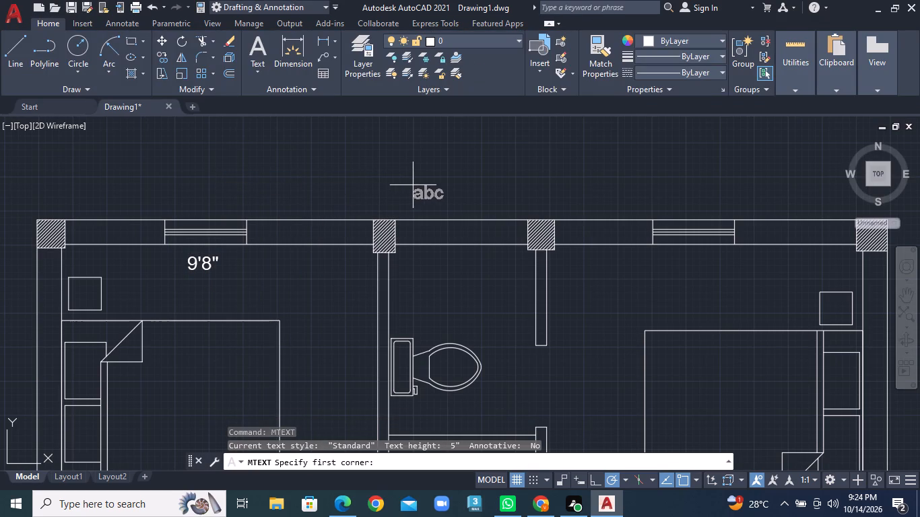
{"action": "left_click", "coordinate": [420, 191]}
{"action": "left_click", "coordinate": [482, 203]}
{"action": "type", "text": "126"}
{"action": "key", "text": "BackSpace"}
{"action": "key", "text": "BackSpace"}
{"action": "key", "text": "BackSpace"}
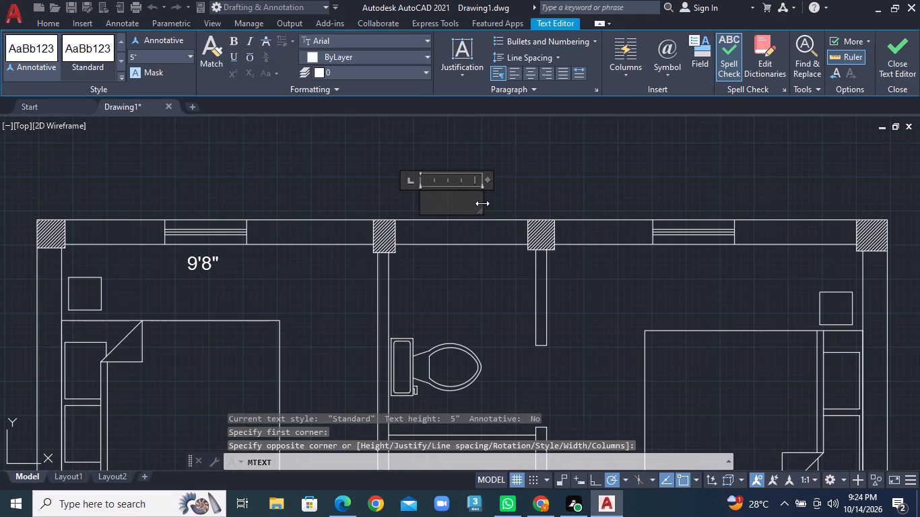
{"action": "type", "text": "26"}
{"action": "key", "text": "apostrophe"}
{"action": "key", "text": "Return"}
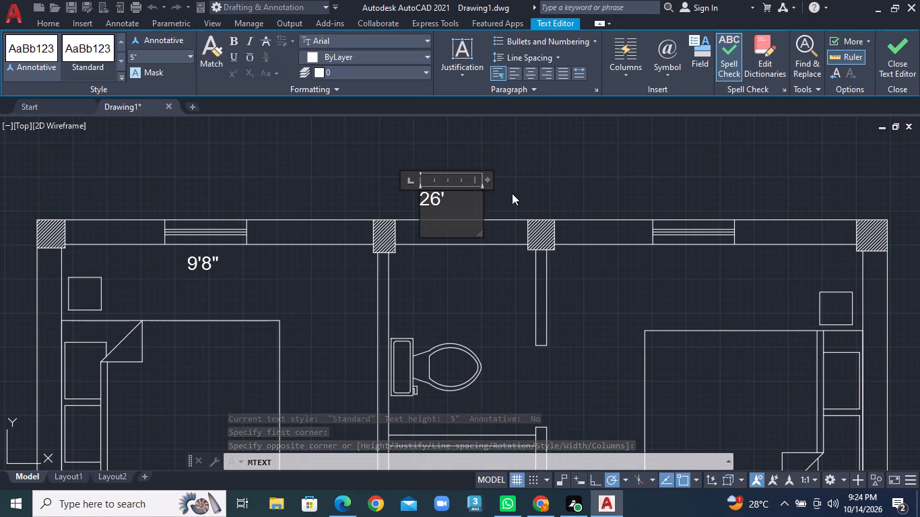
{"action": "left_click", "coordinate": [524, 191]}
Add the multiline text 5' inside the upper bathroom, just below the top wall.
{"action": "middle_click_drag", "start_coordinate": [556, 261], "coordinate": [545, 234]}
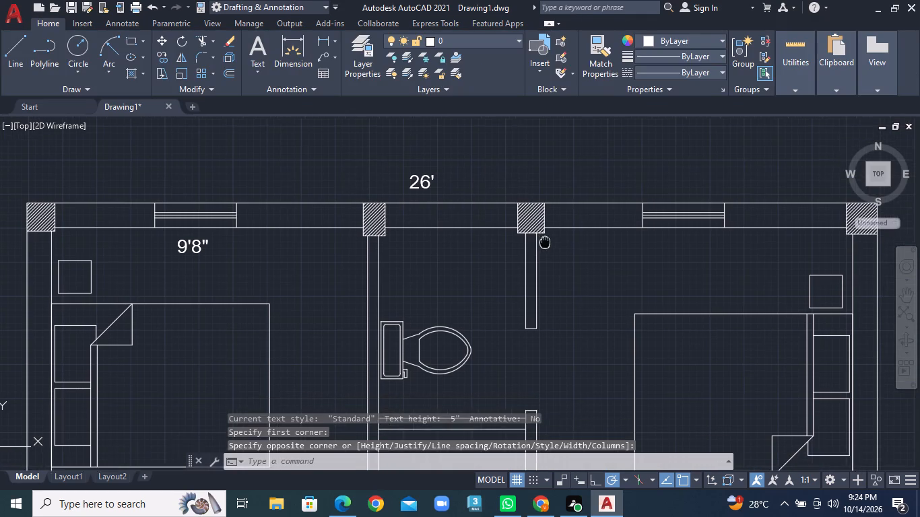
{"action": "middle_click_drag", "start_coordinate": [545, 234], "coordinate": [545, 229]}
{"action": "right_click", "coordinate": [457, 238]}
{"action": "left_click", "coordinate": [501, 246]}
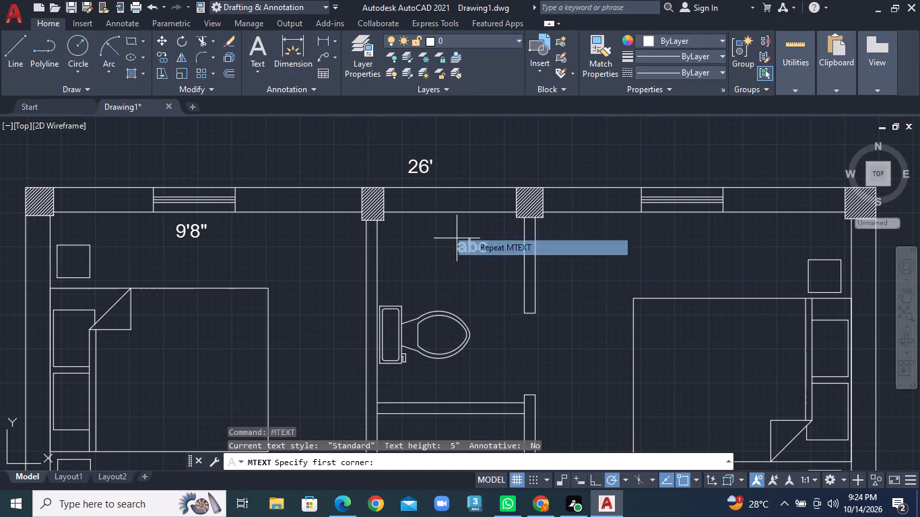
{"action": "left_click", "coordinate": [433, 223]}
{"action": "left_click", "coordinate": [465, 238]}
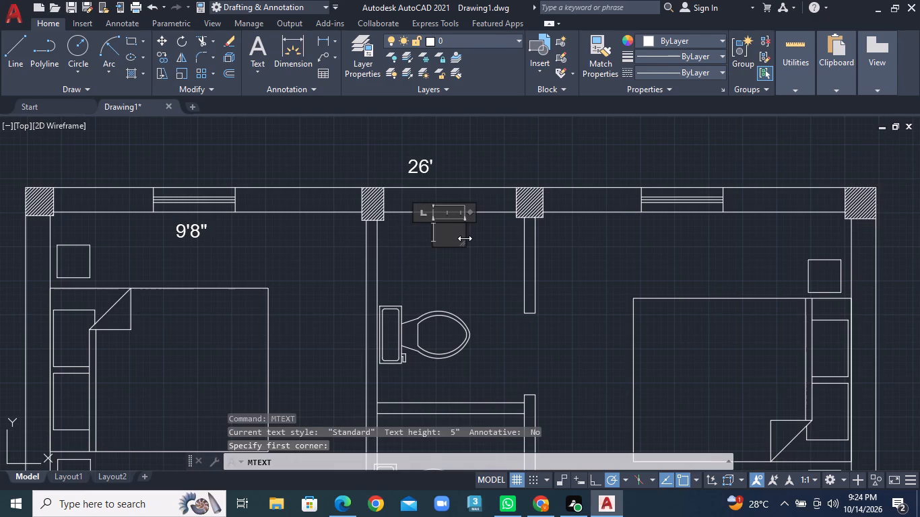
{"action": "key", "text": "5"}
{"action": "key", "text": "apostrophe"}
{"action": "key", "text": "Return"}
{"action": "left_click", "coordinate": [479, 248]}
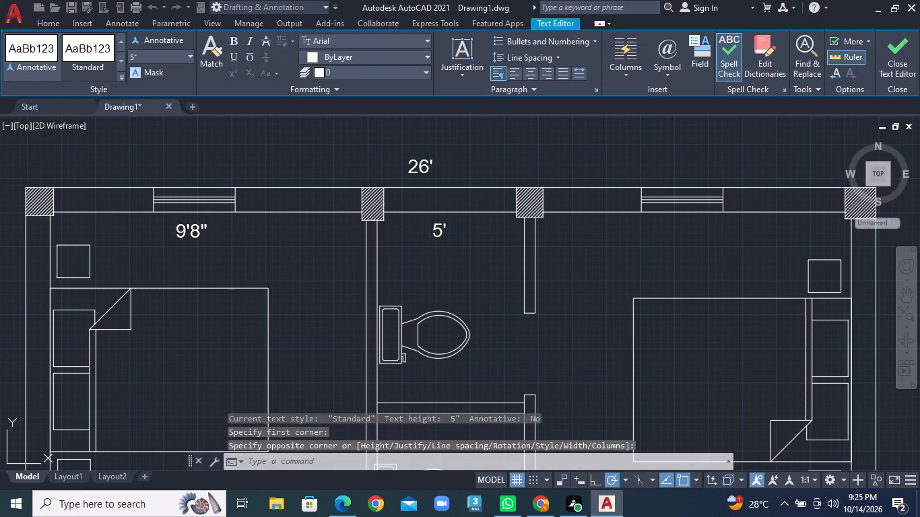
Add the multiline text 9'8" just below the window in the upper-right bedroom.
{"action": "right_click", "coordinate": [614, 232]}
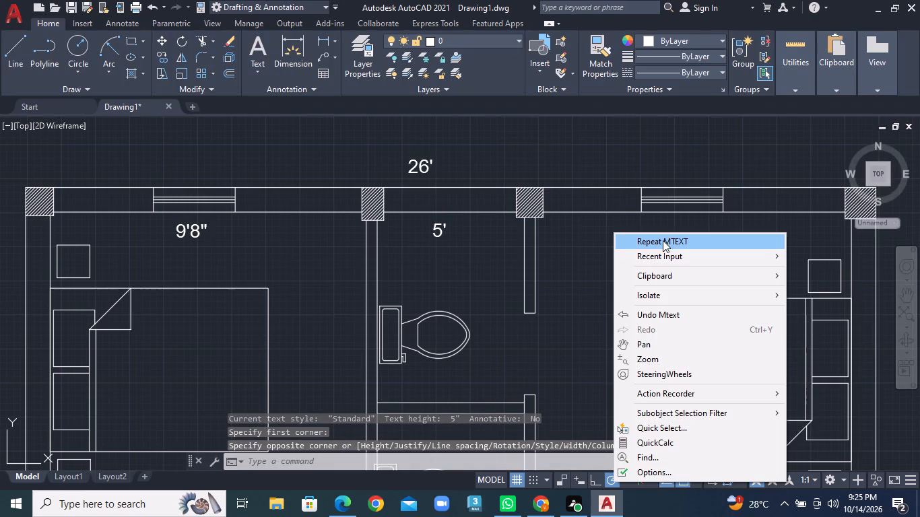
{"action": "double_click", "coordinate": [663, 240]}
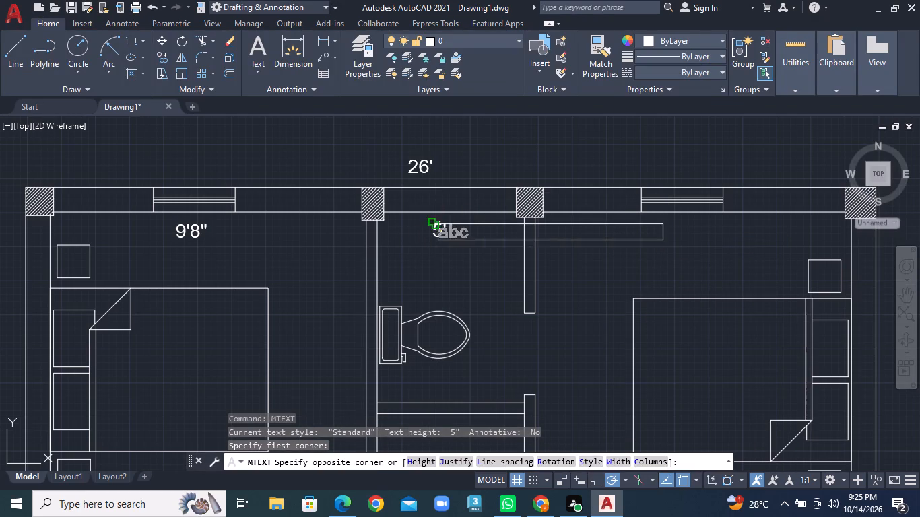
{"action": "left_click", "coordinate": [666, 226]}
{"action": "key", "text": "9"}
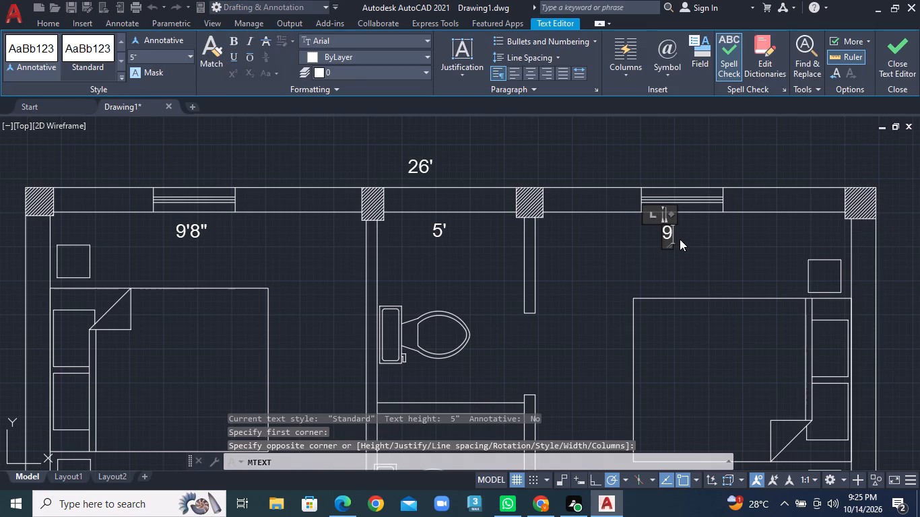
{"action": "type", "text": "'8"}
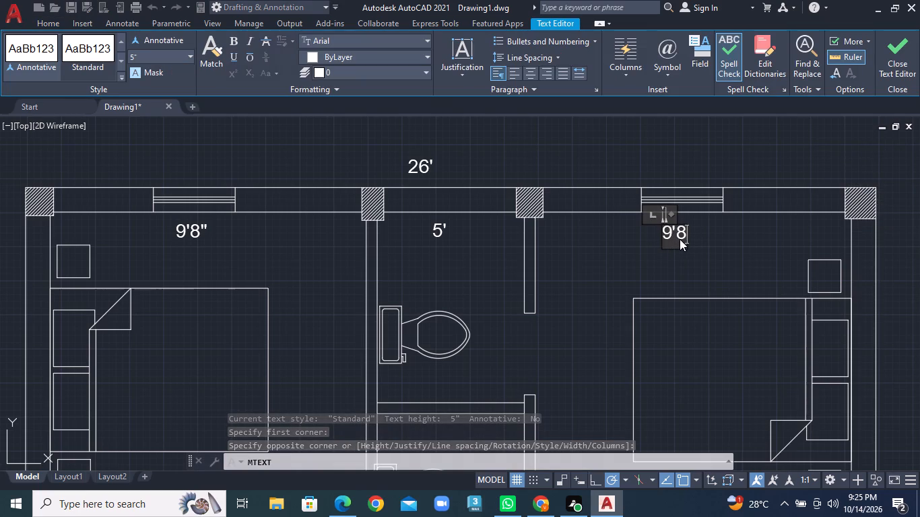
{"action": "key", "text": "shift+quotedbl"}
{"action": "left_click", "coordinate": [676, 256]}
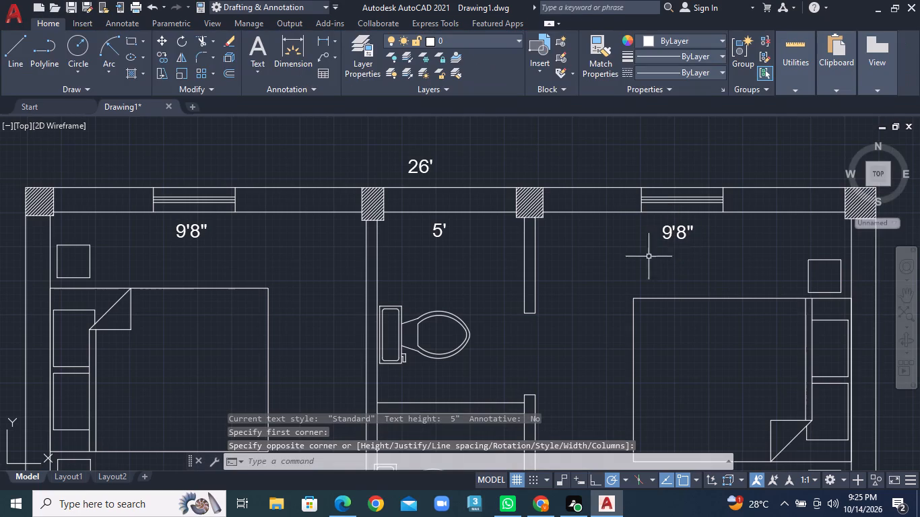
Add the multiline text BED ROOM on the bed in the upper-left bedroom.
{"action": "right_click", "coordinate": [296, 158]}
{"action": "left_click", "coordinate": [340, 169]}
{"action": "middle_click_drag", "start_coordinate": [338, 258], "coordinate": [342, 249]}
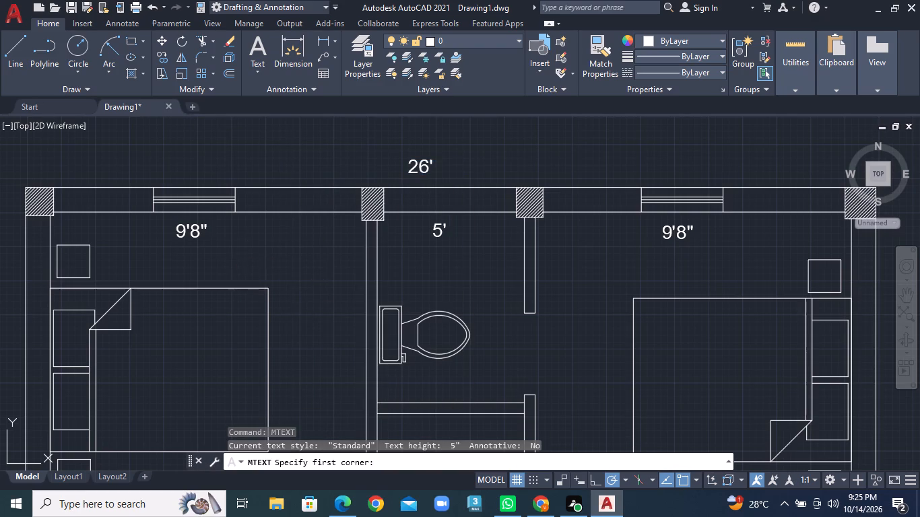
{"action": "middle_click_drag", "start_coordinate": [342, 249], "coordinate": [391, 129]}
{"action": "right_click", "coordinate": [175, 235]}
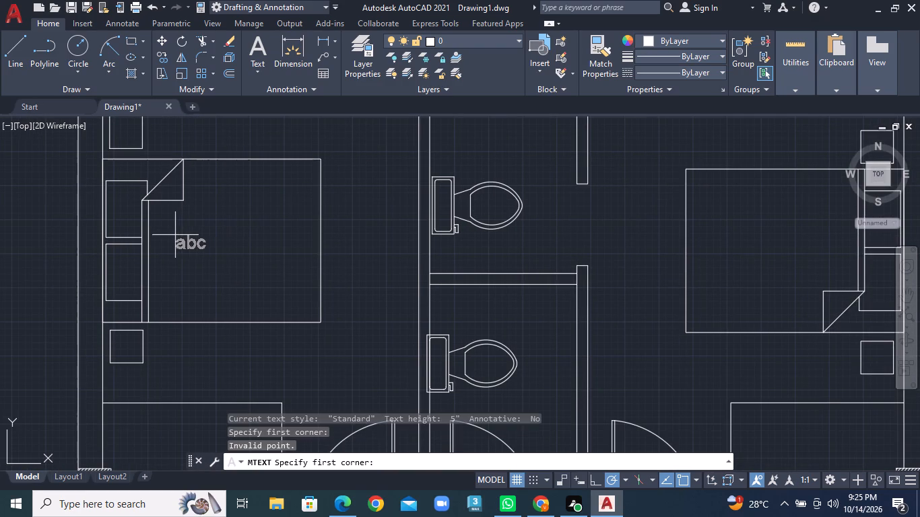
{"action": "left_click", "coordinate": [173, 234]}
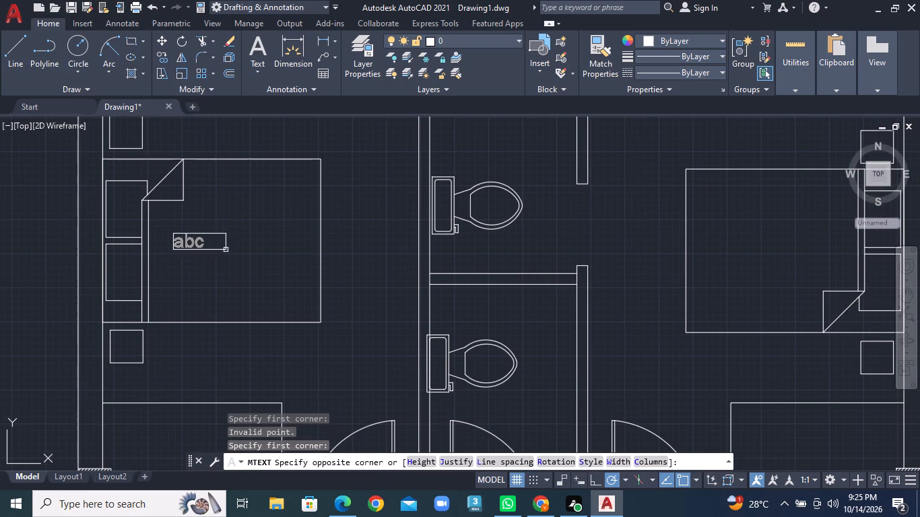
{"action": "left_click", "coordinate": [282, 254]}
{"action": "type", "text": "BED ROOM"}
{"action": "left_click", "coordinate": [273, 269]}
Copy the BED ROOM label from the upper-left bed onto the beds in the other three bedrooms.
{"action": "scroll", "coordinate": [273, 269], "scroll_direction": "down", "scroll_amount": 2}
{"action": "middle_click_drag", "start_coordinate": [273, 273], "coordinate": [273, 273]}
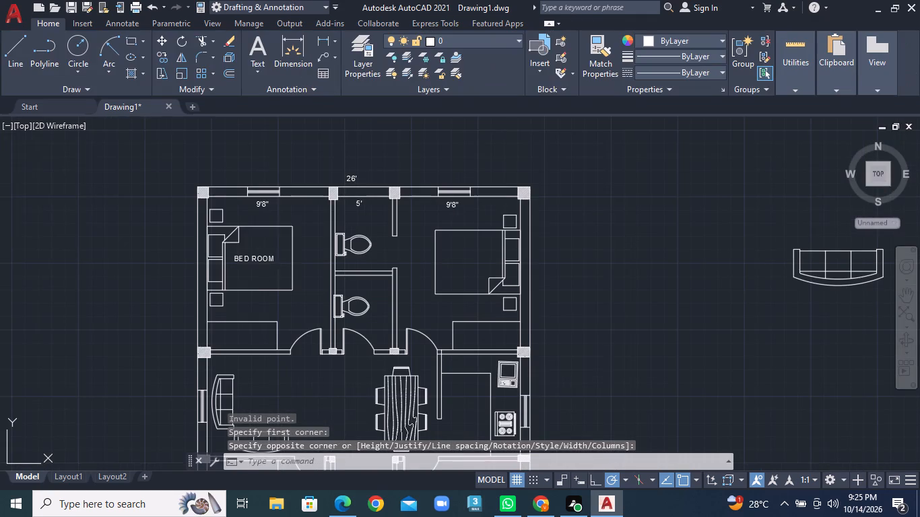
{"action": "middle_click_drag", "start_coordinate": [273, 273], "coordinate": [240, 248]}
{"action": "left_click", "coordinate": [217, 233]}
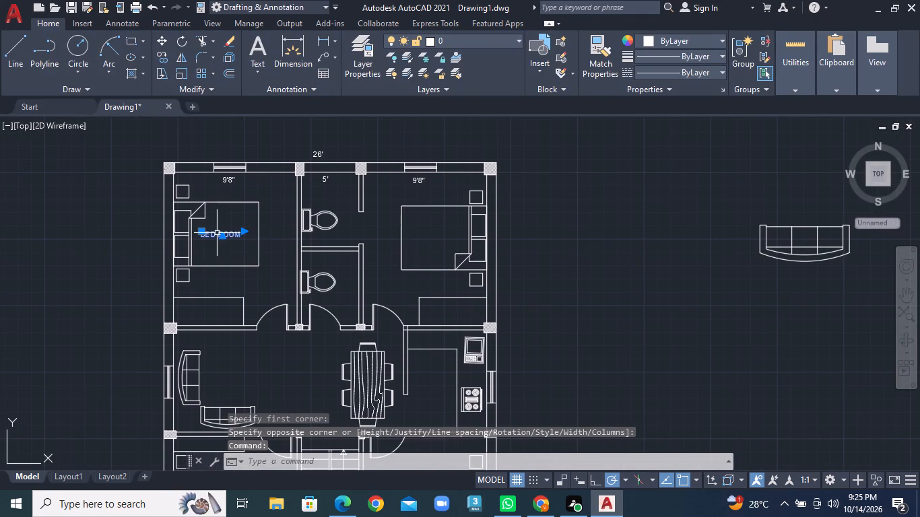
{"action": "right_click", "coordinate": [217, 233]}
{"action": "left_click", "coordinate": [245, 273]}
{"action": "left_click", "coordinate": [224, 235]}
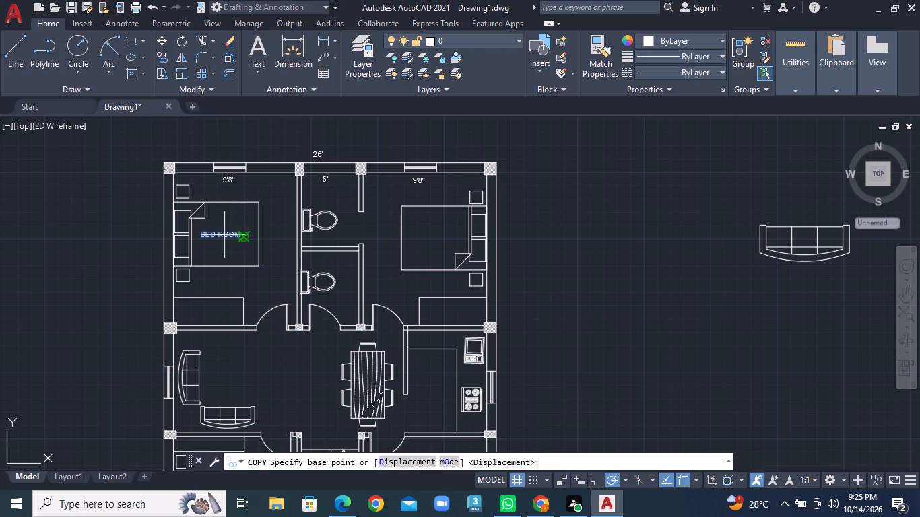
{"action": "double_click", "coordinate": [455, 233]}
{"action": "middle_click_drag", "start_coordinate": [429, 324], "coordinate": [432, 318]}
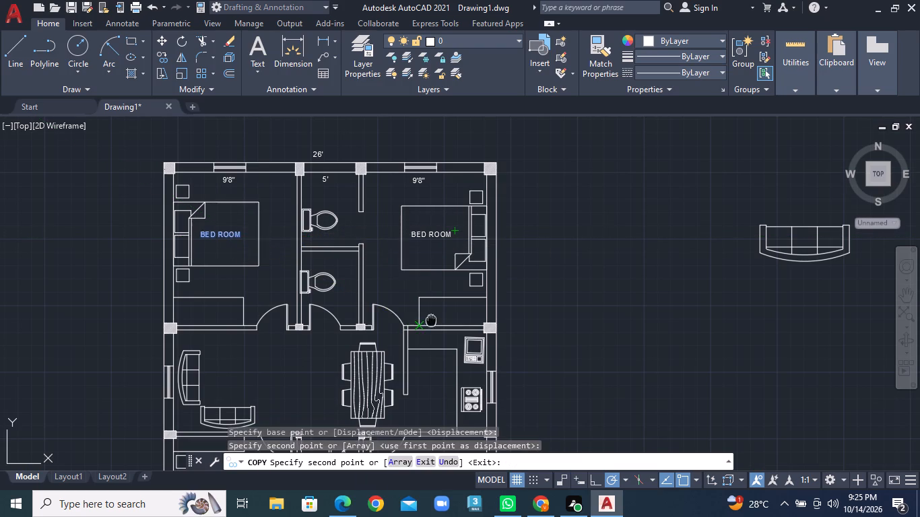
{"action": "middle_click_drag", "start_coordinate": [432, 318], "coordinate": [454, 203]}
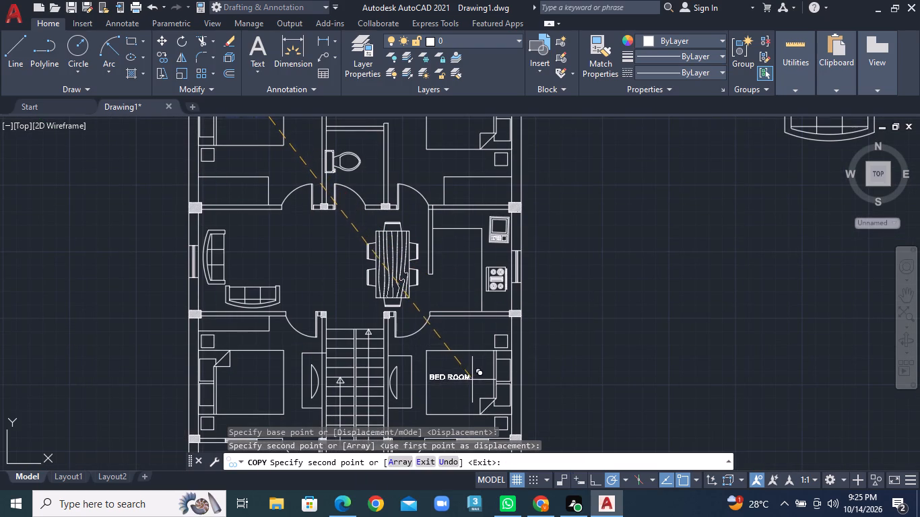
{"action": "left_click", "coordinate": [484, 383]}
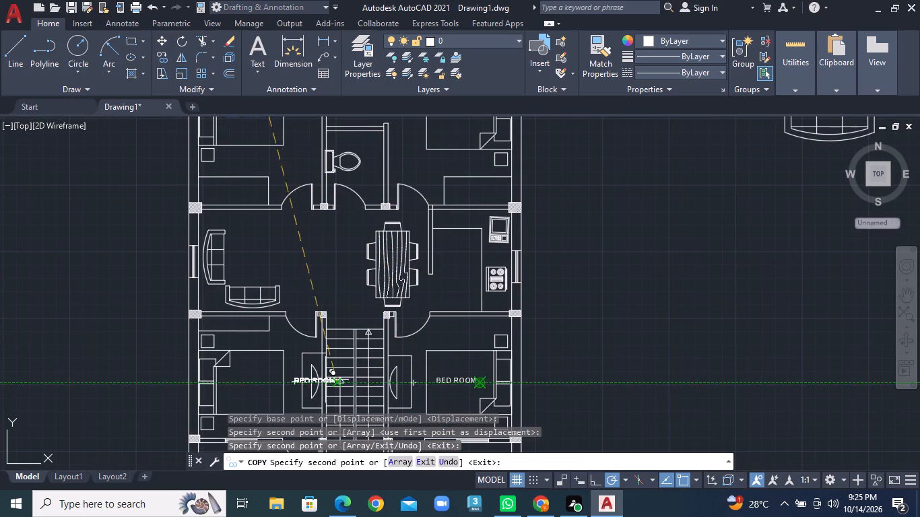
{"action": "left_click", "coordinate": [268, 388]}
{"action": "scroll", "coordinate": [306, 325], "scroll_direction": "down", "scroll_amount": 1}
{"action": "key", "text": "Escape"}
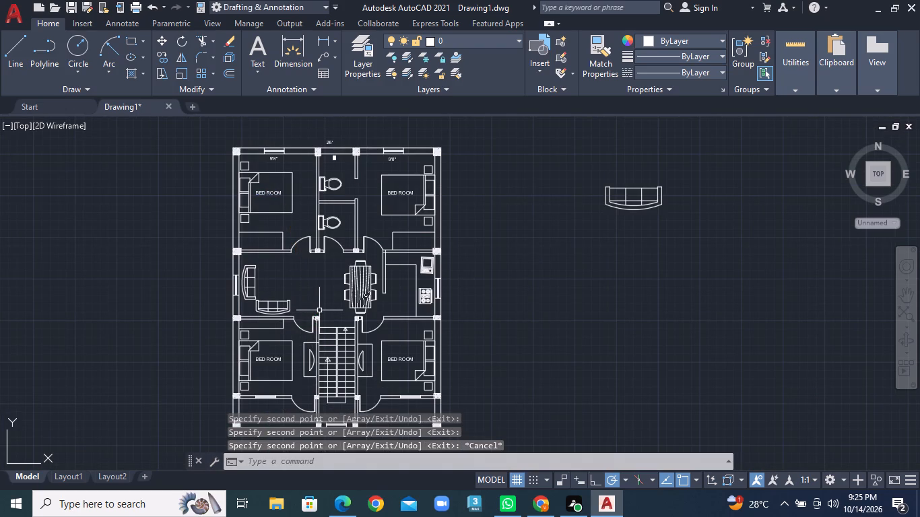
Delete the spare sofa lying outside the house plan.
{"action": "middle_click_drag", "start_coordinate": [315, 308], "coordinate": [268, 278]}
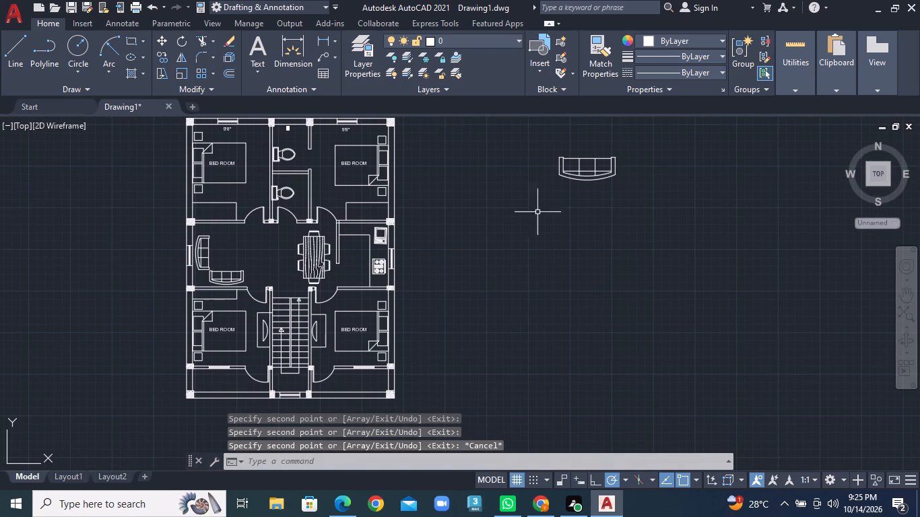
{"action": "left_click", "coordinate": [579, 174]}
{"action": "key", "text": "Delete"}
Add the multiline text 12' in the upper-left bedroom, just below the bed and beside the lower bedside table.
{"action": "scroll", "coordinate": [439, 239], "scroll_direction": "down", "scroll_amount": 2}
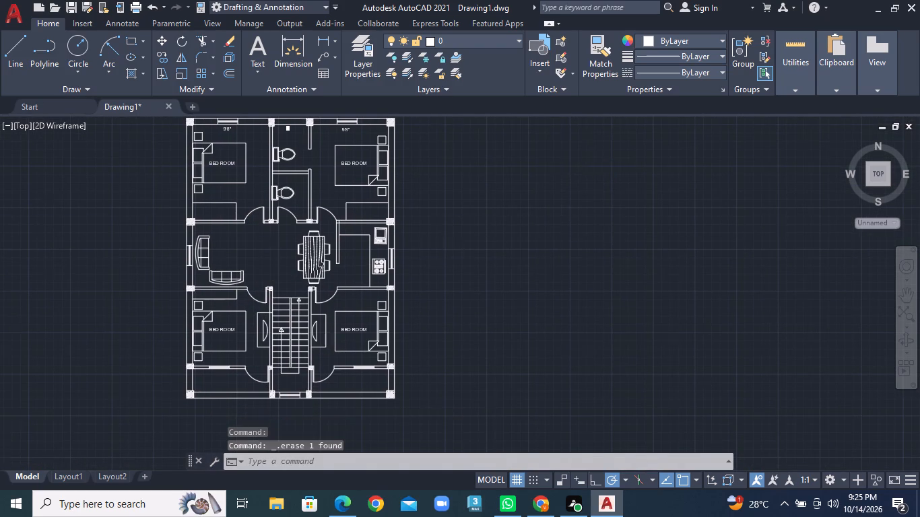
{"action": "middle_click_drag", "start_coordinate": [440, 252], "coordinate": [499, 247]}
{"action": "scroll", "coordinate": [370, 227], "scroll_direction": "up", "scroll_amount": 1}
{"action": "scroll", "coordinate": [460, 220], "scroll_direction": "up", "scroll_amount": 1}
{"action": "middle_click_drag", "start_coordinate": [449, 215], "coordinate": [308, 263]}
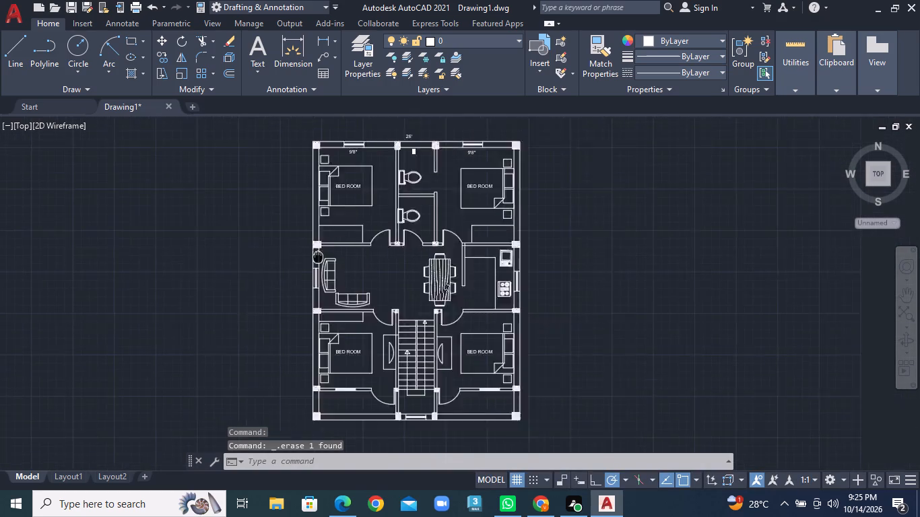
{"action": "middle_click_drag", "start_coordinate": [308, 263], "coordinate": [304, 266]}
{"action": "left_click", "coordinate": [263, 69]}
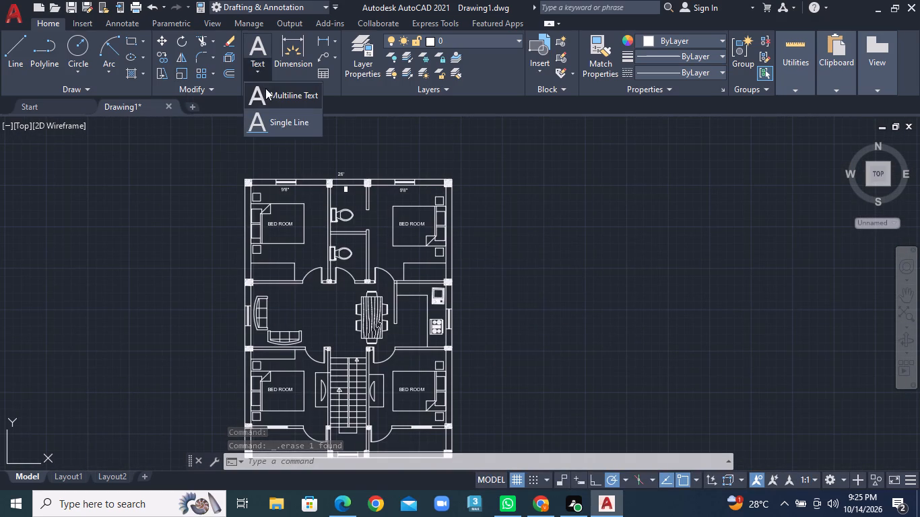
{"action": "left_click", "coordinate": [271, 94]}
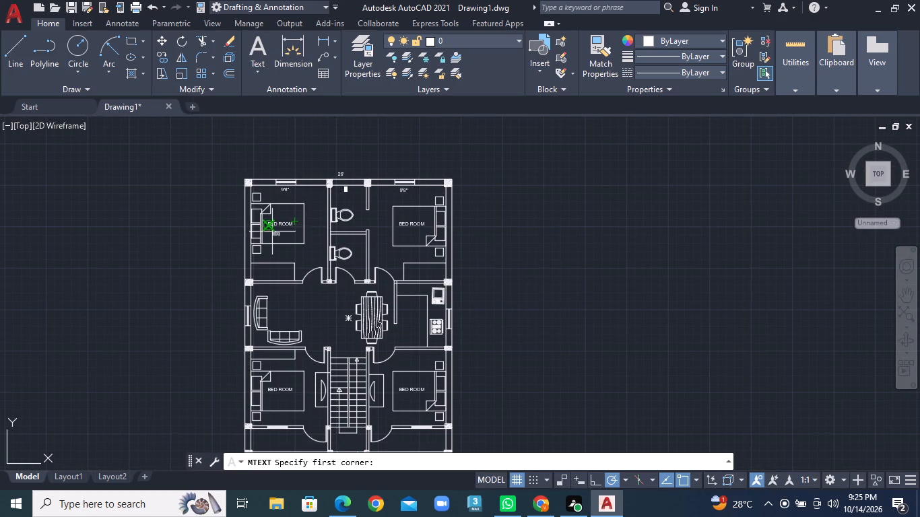
{"action": "scroll", "coordinate": [274, 230], "scroll_direction": "up", "scroll_amount": 3}
{"action": "middle_click_drag", "start_coordinate": [191, 230], "coordinate": [298, 244]}
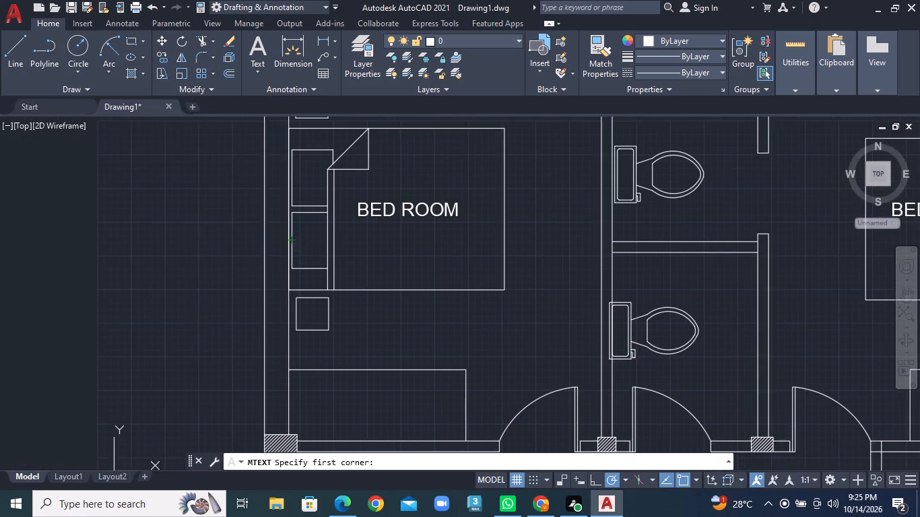
{"action": "middle_click_drag", "start_coordinate": [298, 244], "coordinate": [298, 246]}
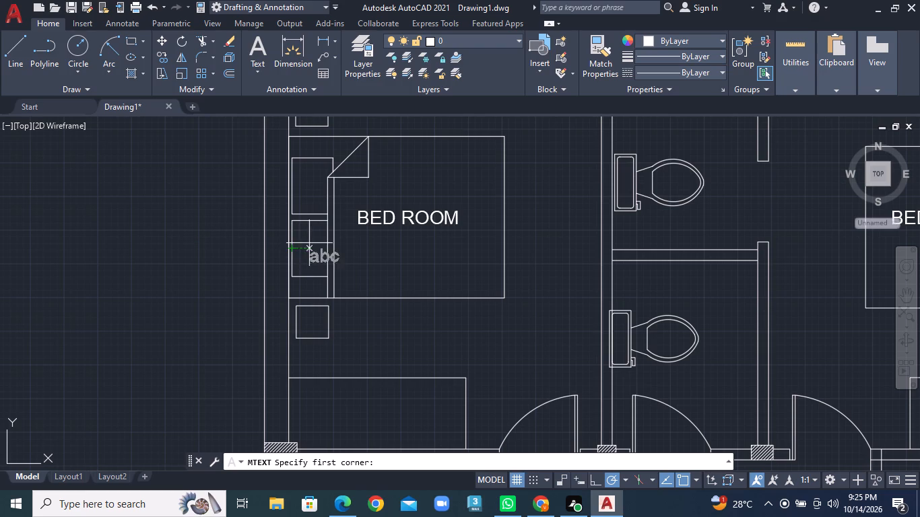
{"action": "right_click", "coordinate": [343, 314]}
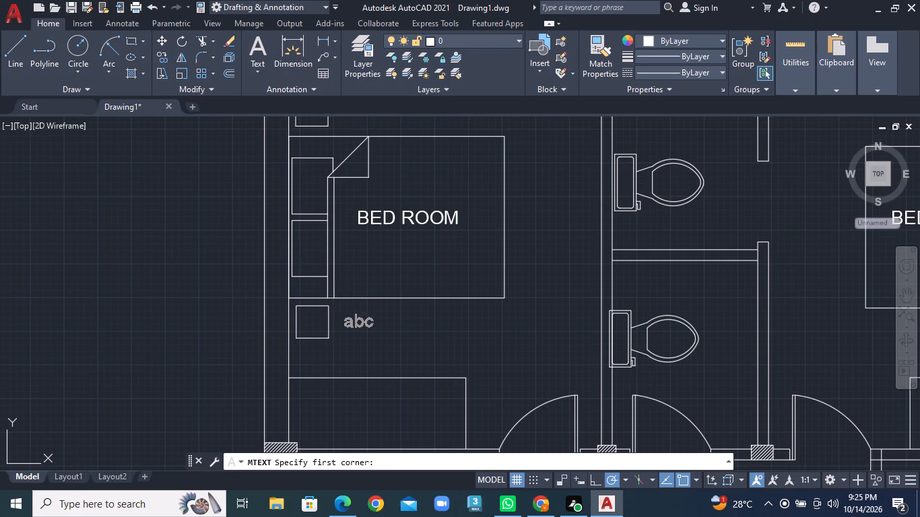
{"action": "left_click", "coordinate": [357, 315]}
{"action": "left_click", "coordinate": [412, 335]}
{"action": "type", "text": "12"}
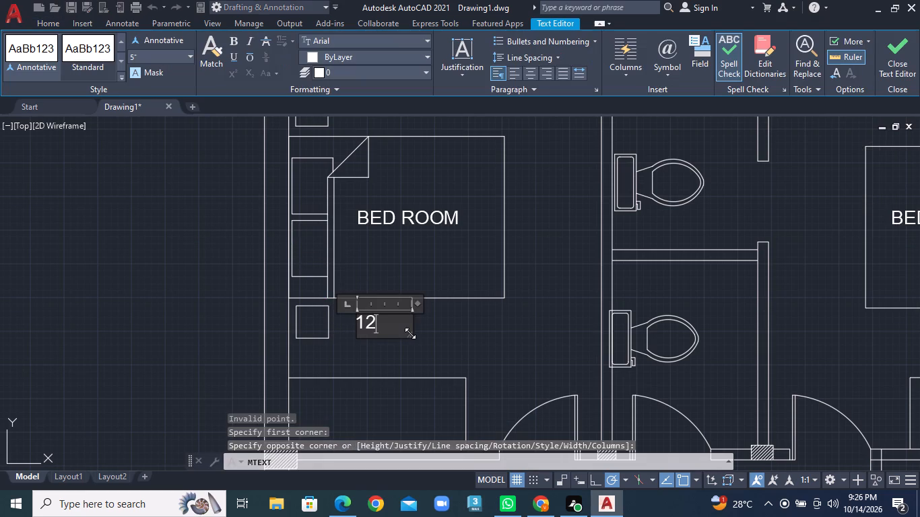
{"action": "key", "text": "apostrophe"}
{"action": "left_click", "coordinate": [451, 335]}
Add the multiline text D1 at the door opening between the upper bathroom and the upper-right bedroom.
{"action": "scroll", "coordinate": [451, 330], "scroll_direction": "down", "scroll_amount": 1}
{"action": "middle_click_drag", "start_coordinate": [448, 322], "coordinate": [423, 313]}
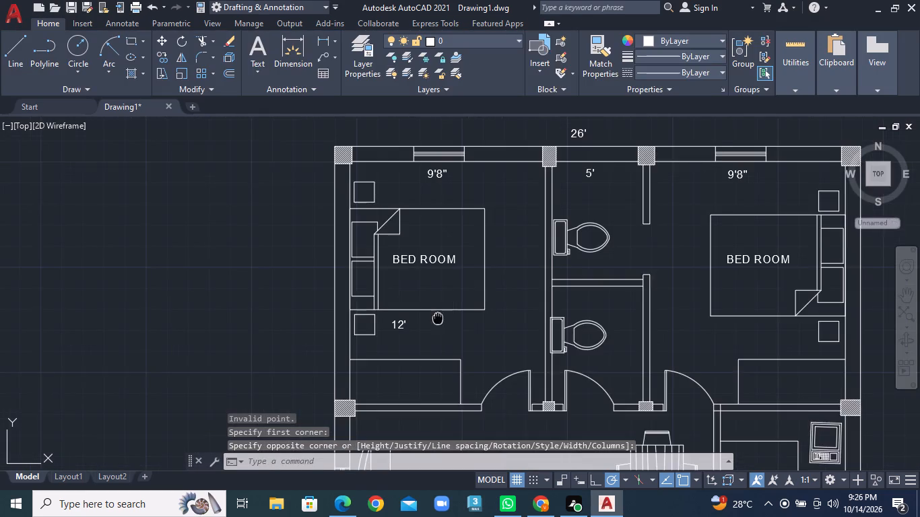
{"action": "middle_click_drag", "start_coordinate": [423, 313], "coordinate": [327, 314]}
{"action": "left_click", "coordinate": [252, 64]}
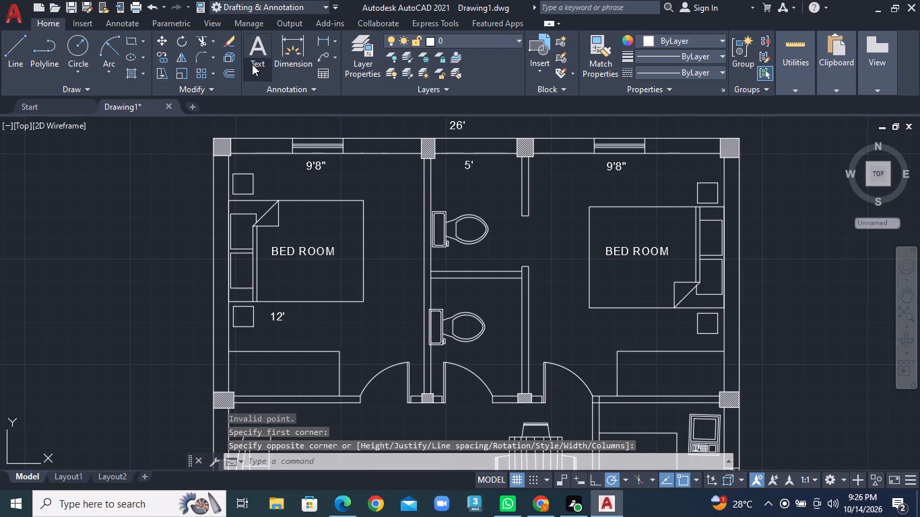
{"action": "left_click", "coordinate": [273, 98]}
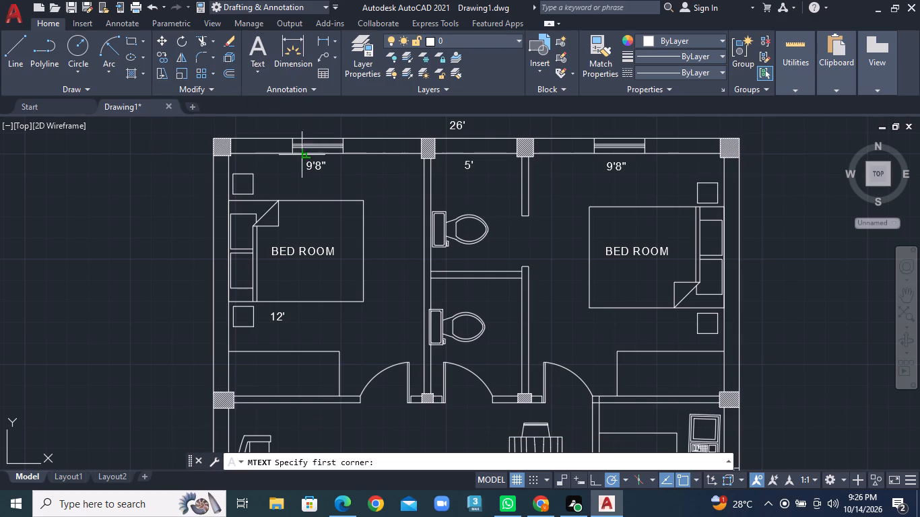
{"action": "left_click", "coordinate": [517, 228]}
{"action": "left_click", "coordinate": [539, 248]}
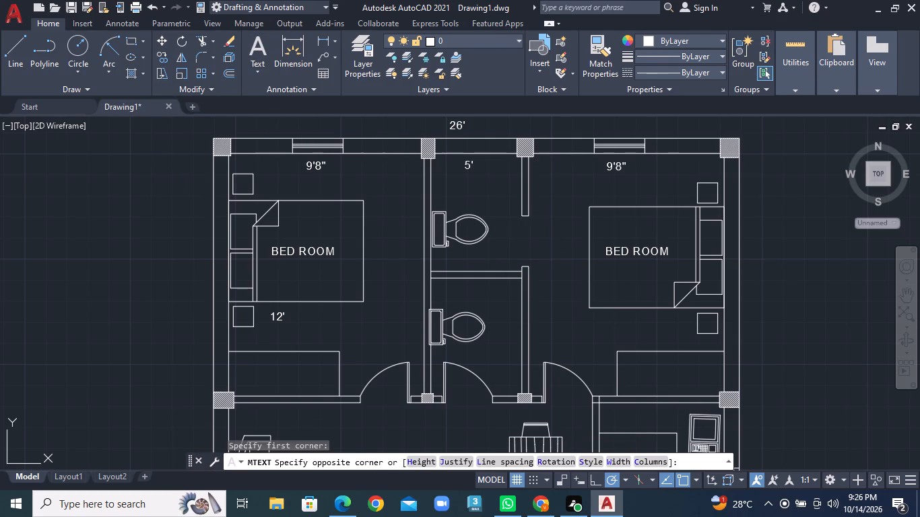
{"action": "type", "text": "D1"}
{"action": "left_click", "coordinate": [550, 261]}
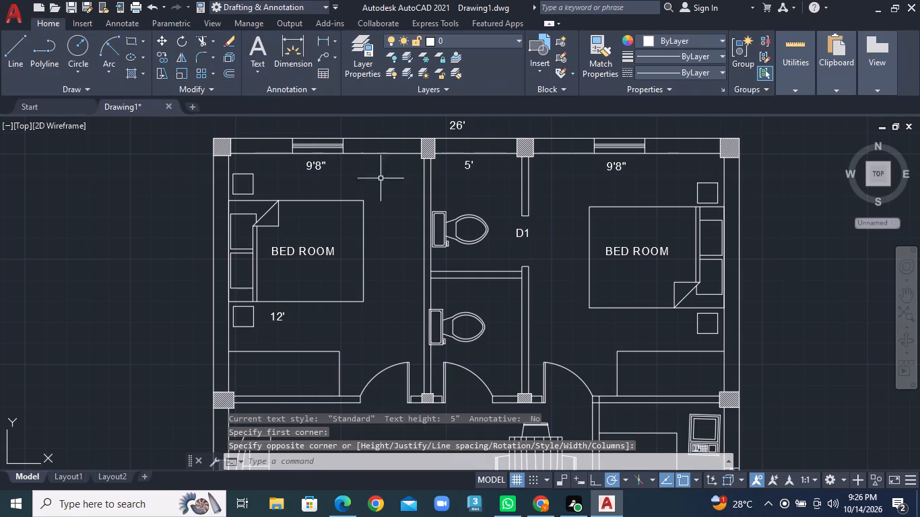
Add the multiline text TOILET in the lower bathroom, just above the toilet fixture.
{"action": "left_click", "coordinate": [255, 66]}
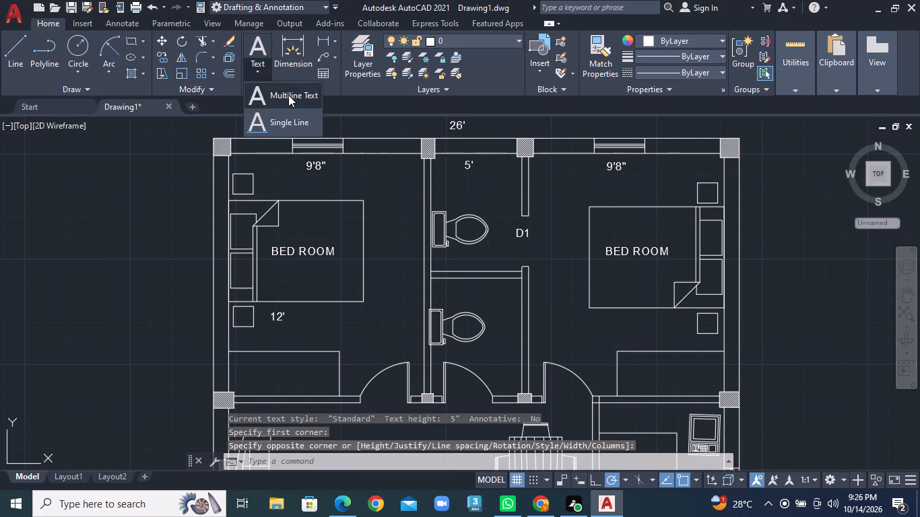
{"action": "left_click", "coordinate": [288, 95]}
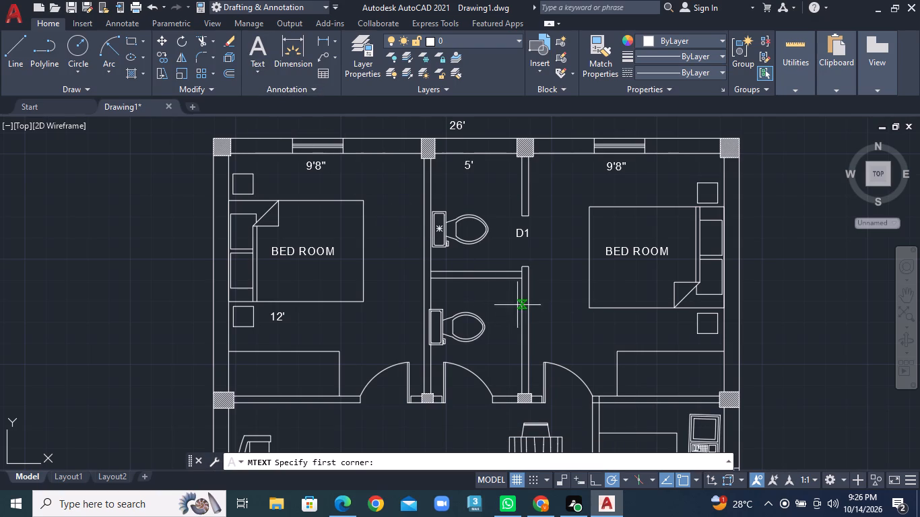
{"action": "scroll", "coordinate": [494, 308], "scroll_direction": "up", "scroll_amount": 2}
{"action": "left_click", "coordinate": [396, 265]}
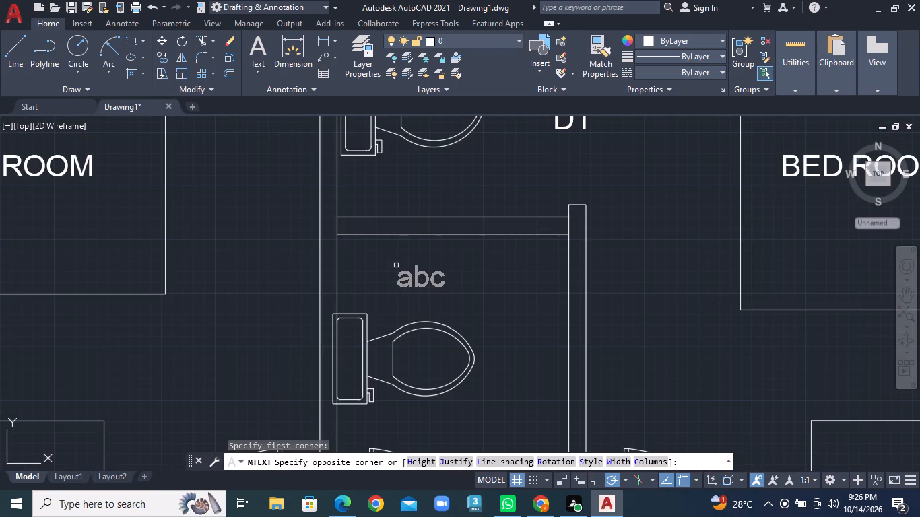
{"action": "left_click", "coordinate": [515, 298]}
{"action": "type", "text": "TOILET"}
{"action": "left_click", "coordinate": [515, 316]}
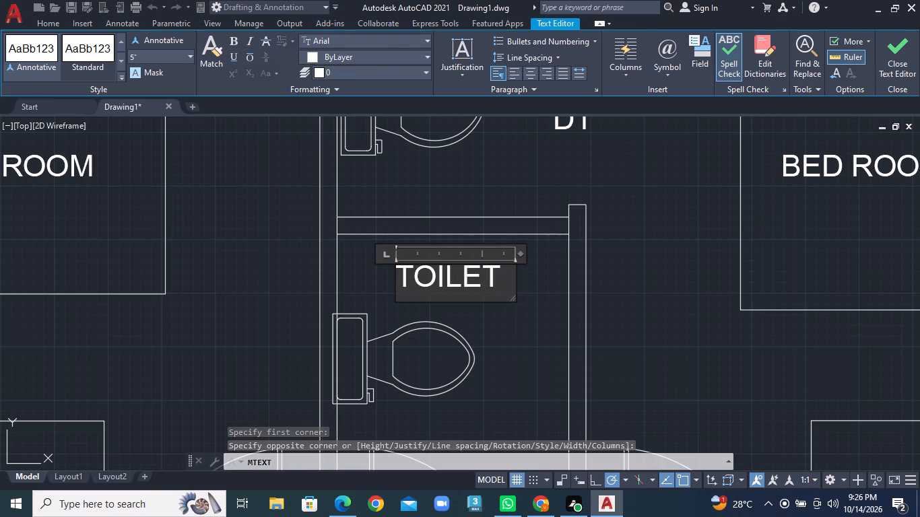
Copy the TOILET label from the lower bathroom to above the toilet fixture in the upper bathroom.
{"action": "scroll", "coordinate": [505, 318], "scroll_direction": "down", "scroll_amount": 2}
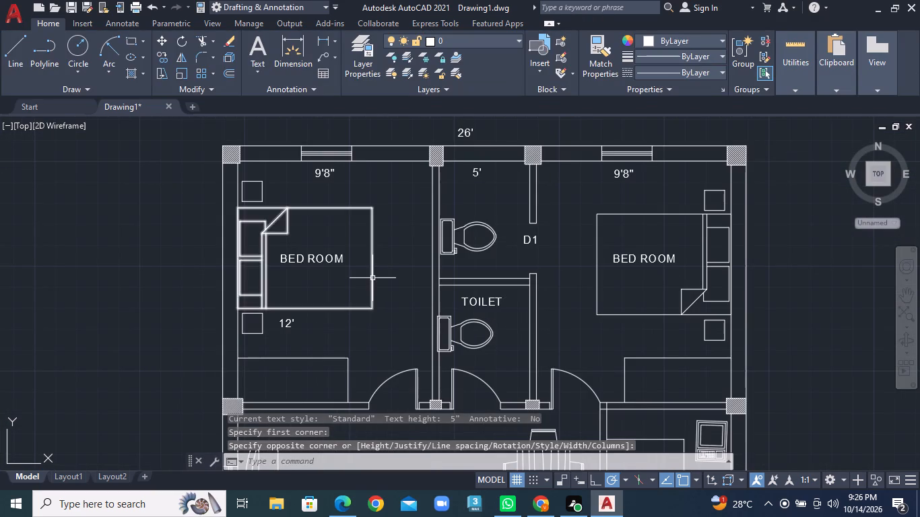
{"action": "left_click", "coordinate": [485, 300]}
{"action": "right_click", "coordinate": [485, 300]}
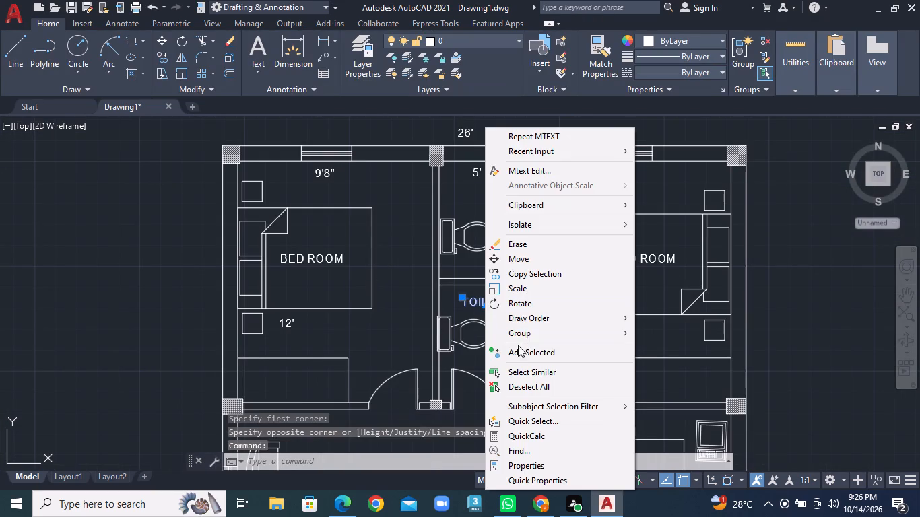
{"action": "left_click", "coordinate": [521, 274]}
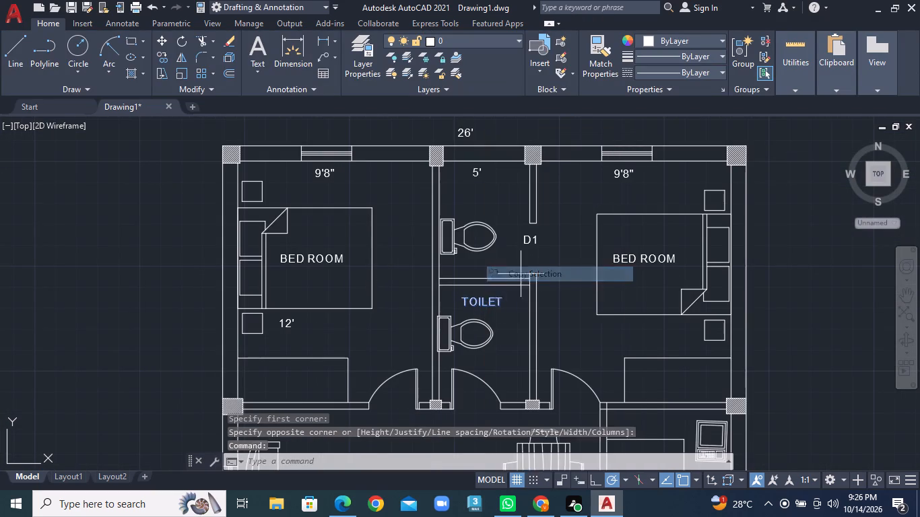
{"action": "left_click", "coordinate": [488, 301]}
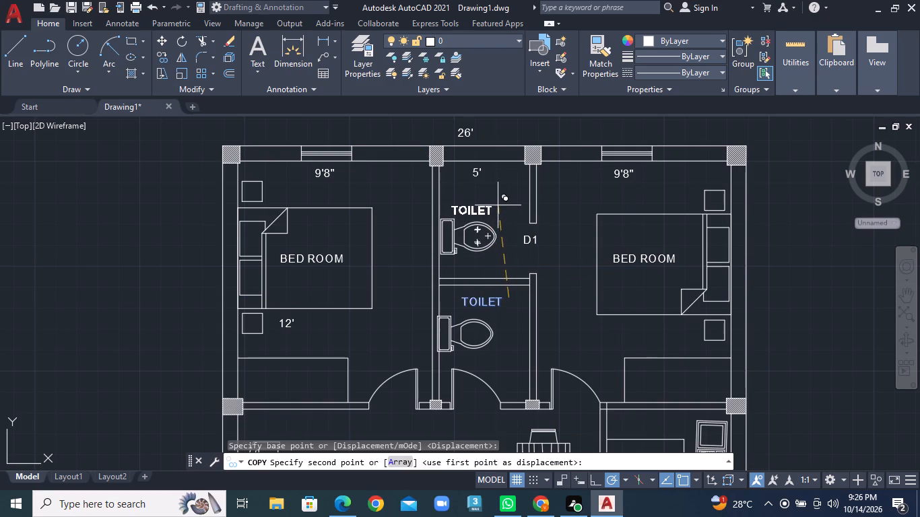
{"action": "left_click", "coordinate": [504, 197]}
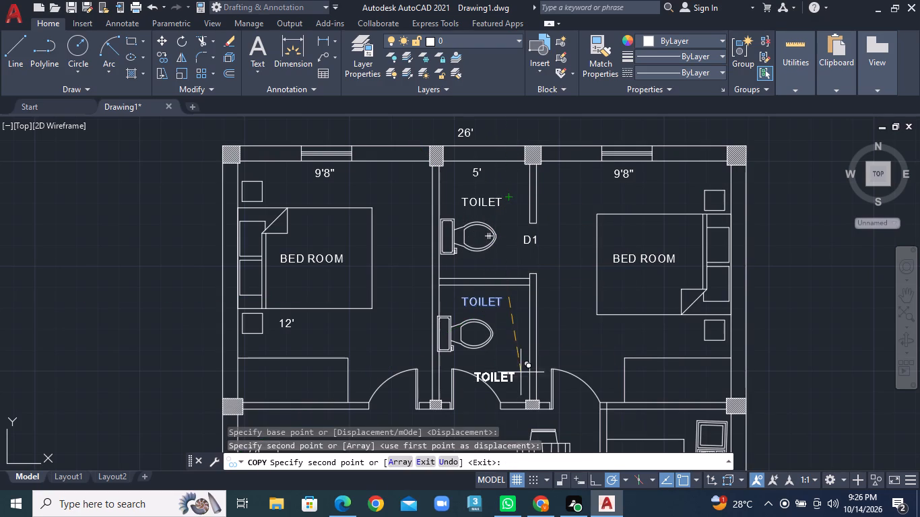
{"action": "middle_click_drag", "start_coordinate": [519, 374], "coordinate": [524, 285]}
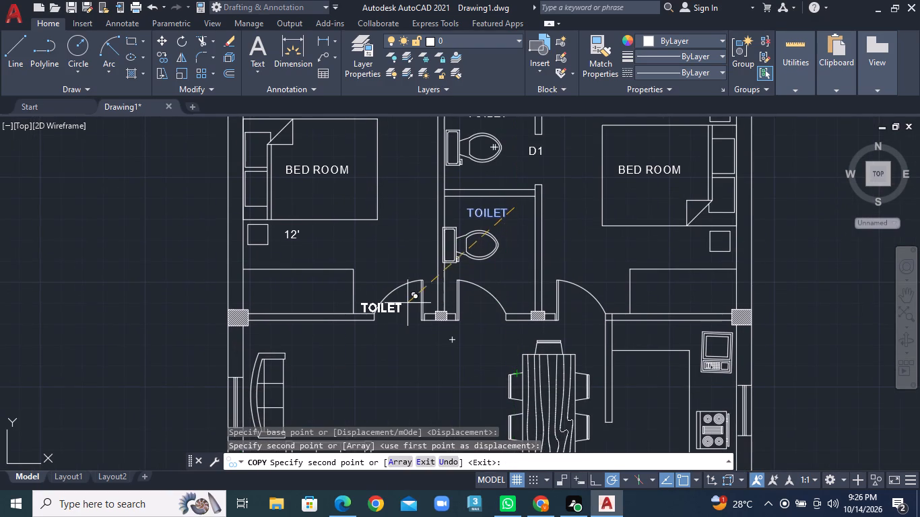
{"action": "key", "text": "Escape"}
Add the multiline text 8' in the living area, just beside the sofa along the outer wall.
{"action": "scroll", "coordinate": [453, 302], "scroll_direction": "down", "scroll_amount": 1}
{"action": "middle_click_drag", "start_coordinate": [422, 289], "coordinate": [383, 288]}
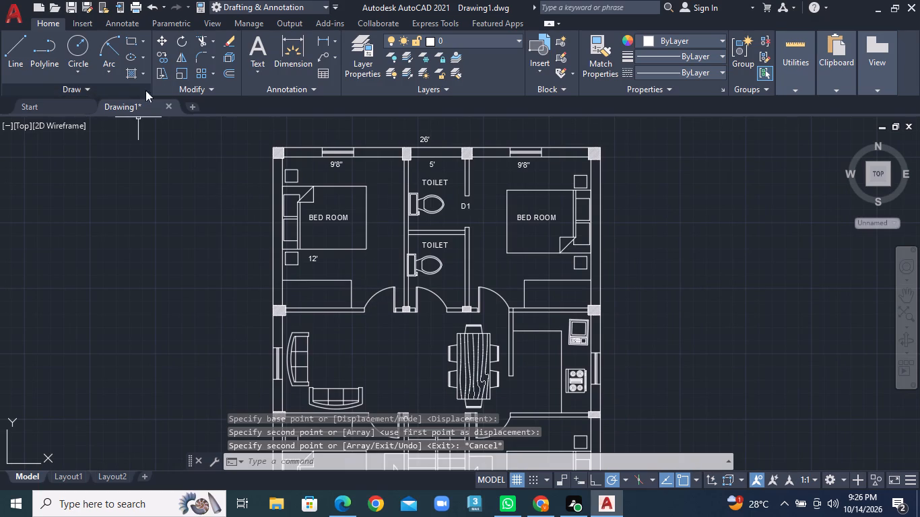
{"action": "left_click", "coordinate": [252, 58]}
{"action": "left_click", "coordinate": [257, 71]}
{"action": "double_click", "coordinate": [265, 92]}
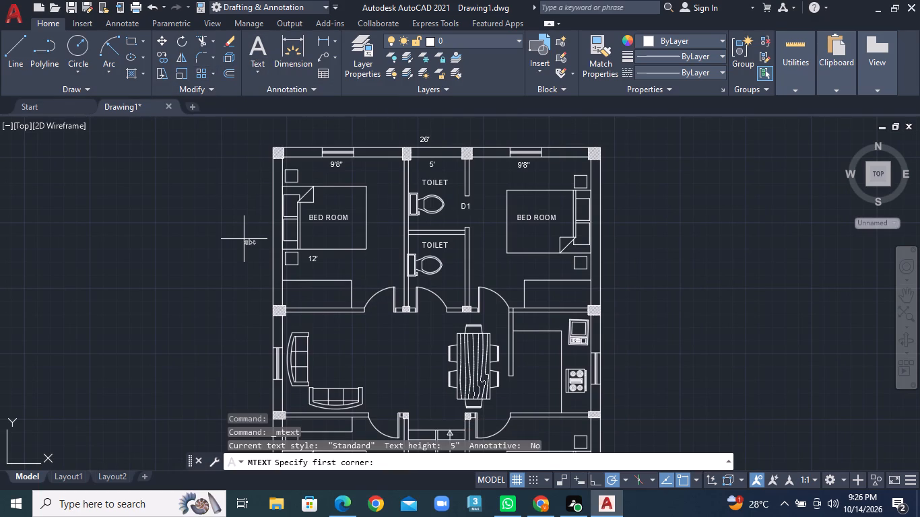
{"action": "middle_click_drag", "start_coordinate": [336, 324], "coordinate": [350, 252]}
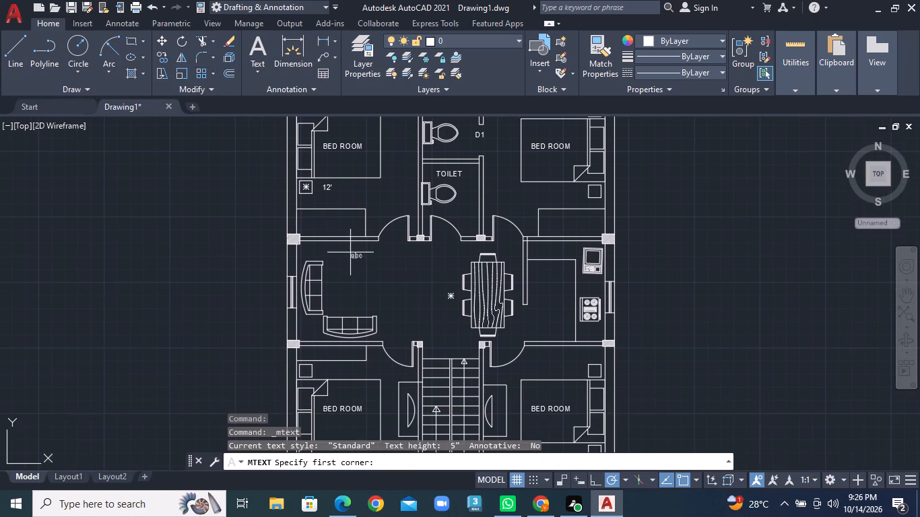
{"action": "left_click", "coordinate": [338, 275]}
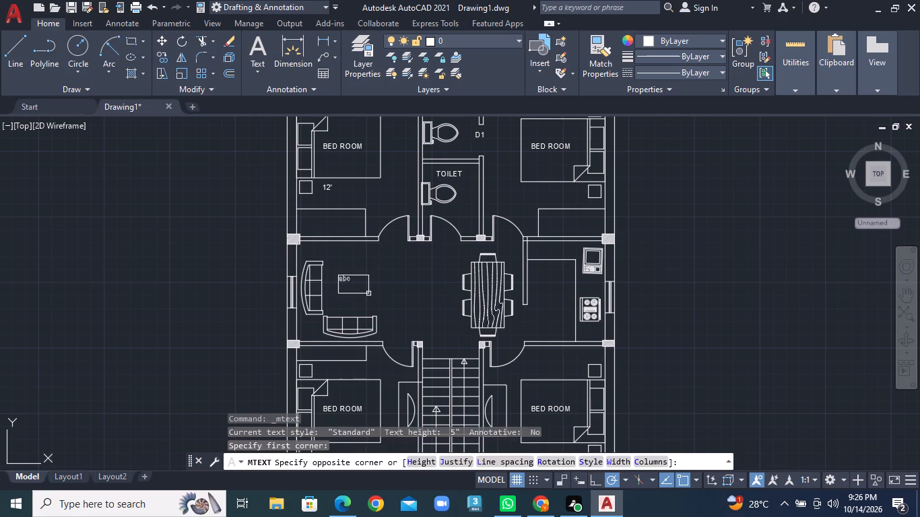
{"action": "left_click", "coordinate": [368, 294]}
{"action": "type", "text": "8'"}
{"action": "key", "text": "Return"}
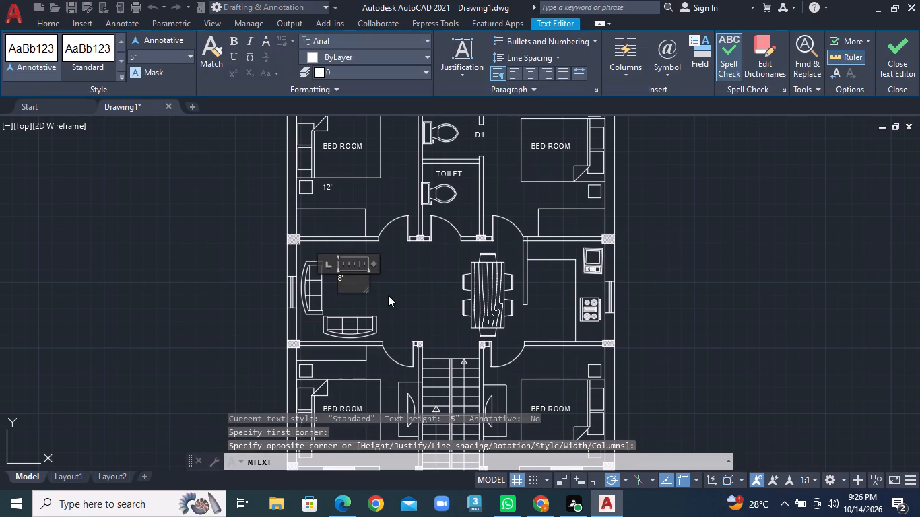
{"action": "double_click", "coordinate": [388, 295]}
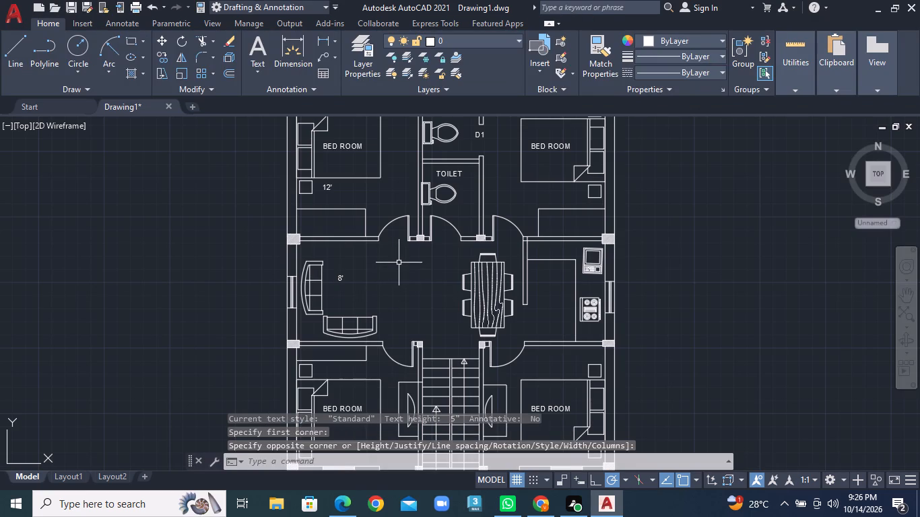
Add the multiline text 18'10" in the living area, just below the wall near the upper-left bedroom door.
{"action": "left_click", "coordinate": [392, 259]}
{"action": "right_click", "coordinate": [392, 259]}
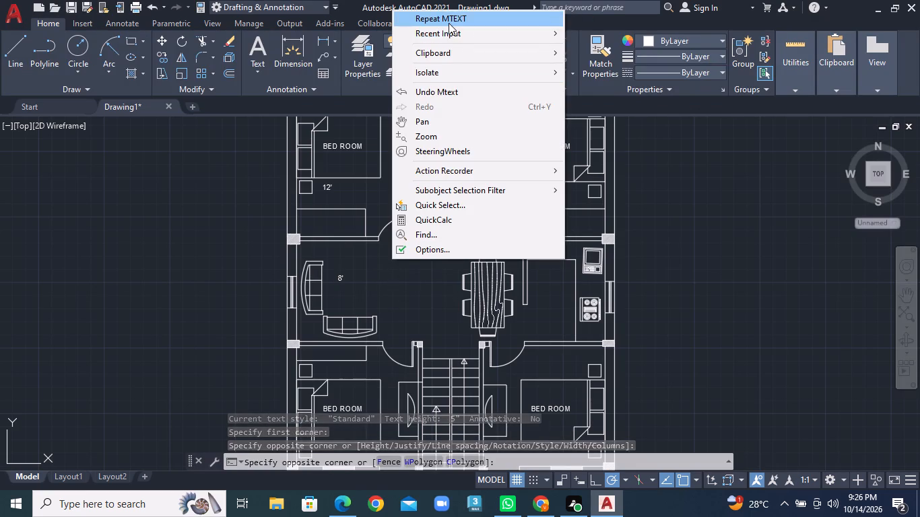
{"action": "left_click", "coordinate": [449, 23]}
{"action": "scroll", "coordinate": [380, 302], "scroll_direction": "up", "scroll_amount": 1}
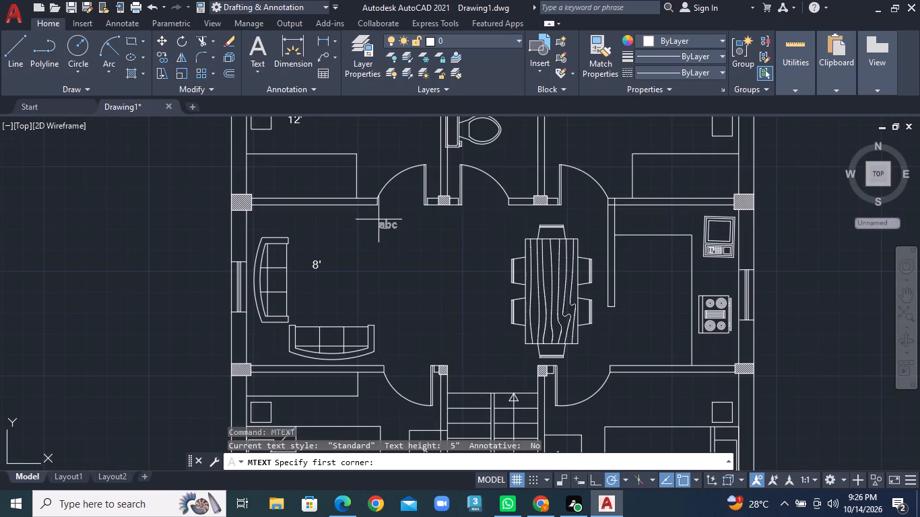
{"action": "left_click", "coordinate": [379, 219]}
{"action": "left_click", "coordinate": [469, 242]}
{"action": "type", "text": "18"}
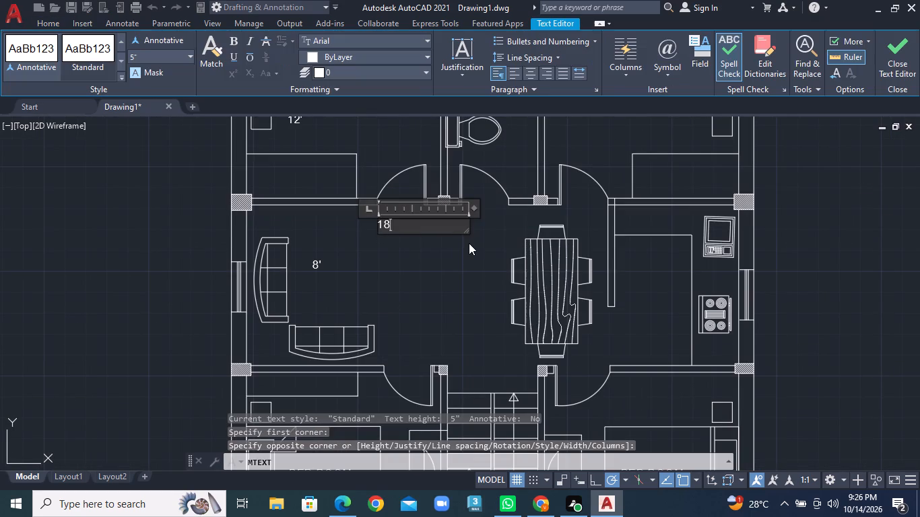
{"action": "type", "text": "'10\""}
{"action": "key", "text": "Return"}
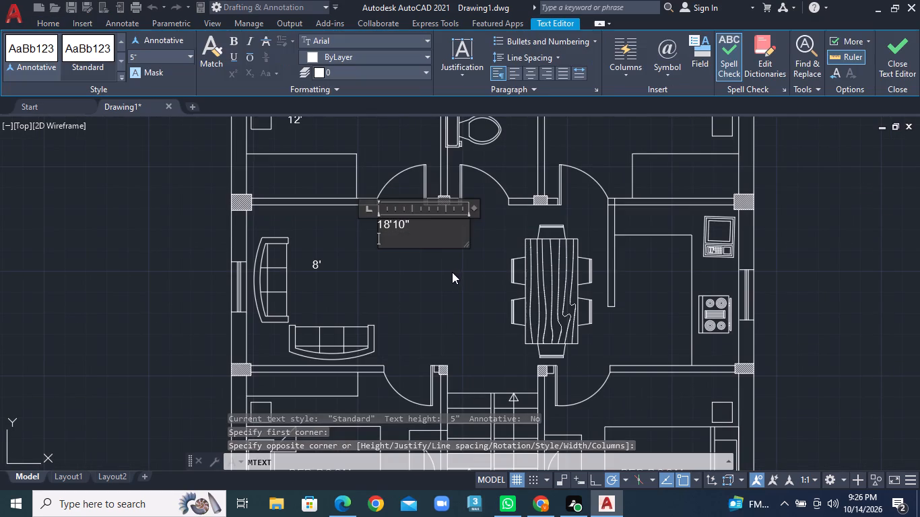
{"action": "left_click", "coordinate": [445, 273]}
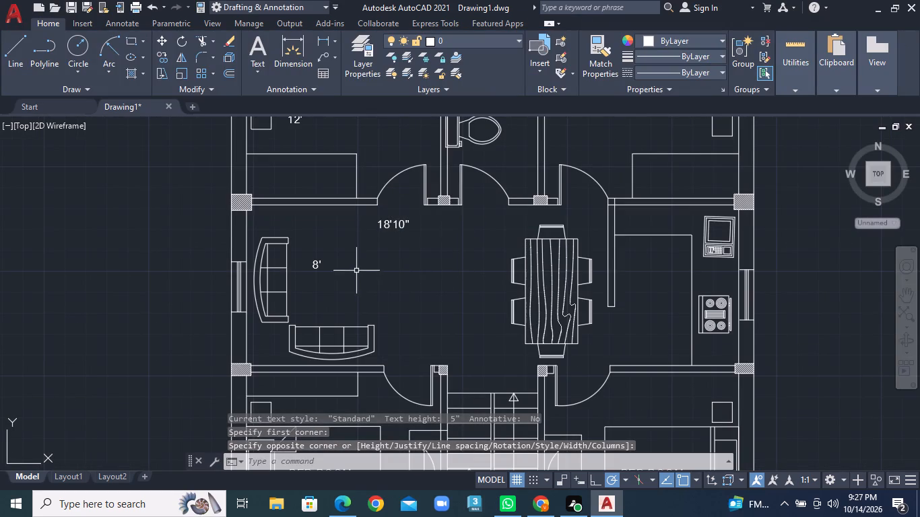
Add a two-line multiline text reading LIVING HALL and DINING between the sofas and the dining table, below the 18'10" text.
{"action": "right_click", "coordinate": [356, 267]}
{"action": "left_click", "coordinate": [422, 30]}
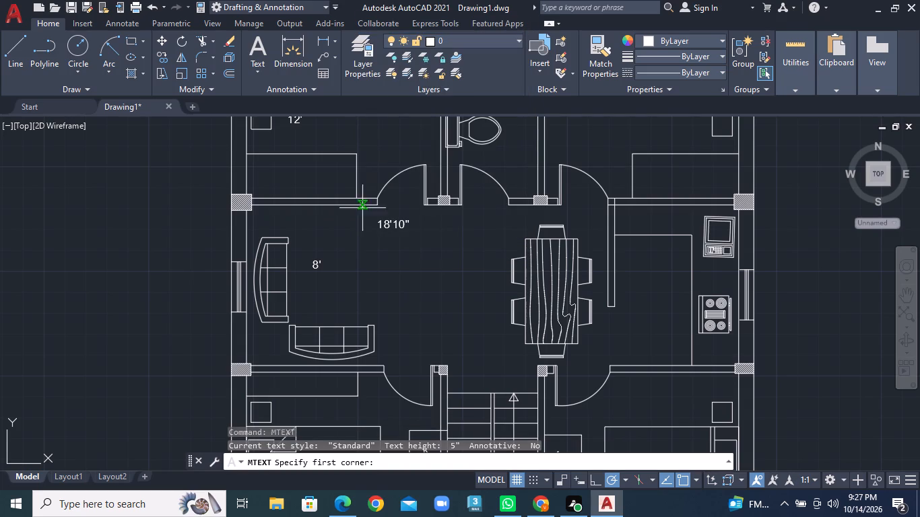
{"action": "double_click", "coordinate": [346, 247]}
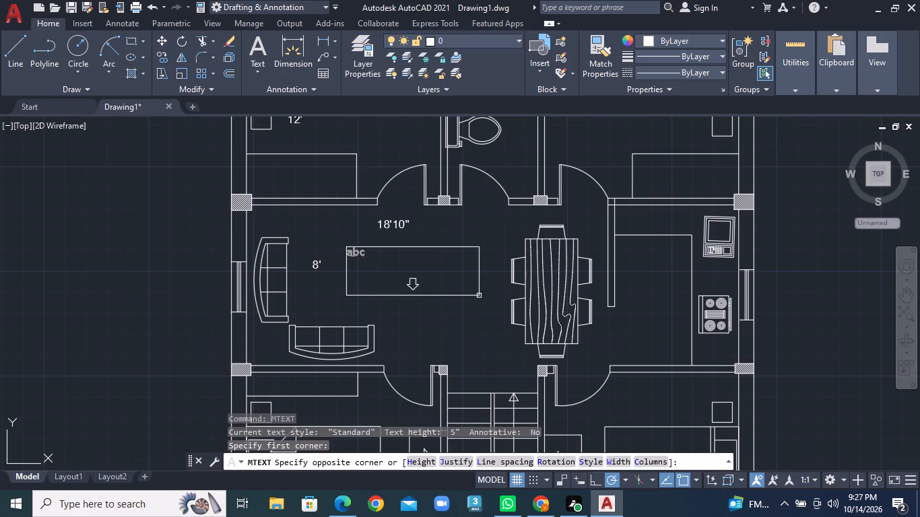
{"action": "left_click", "coordinate": [502, 296]}
{"action": "type", "text": "LIVING HALL"}
{"action": "key", "text": "Return"}
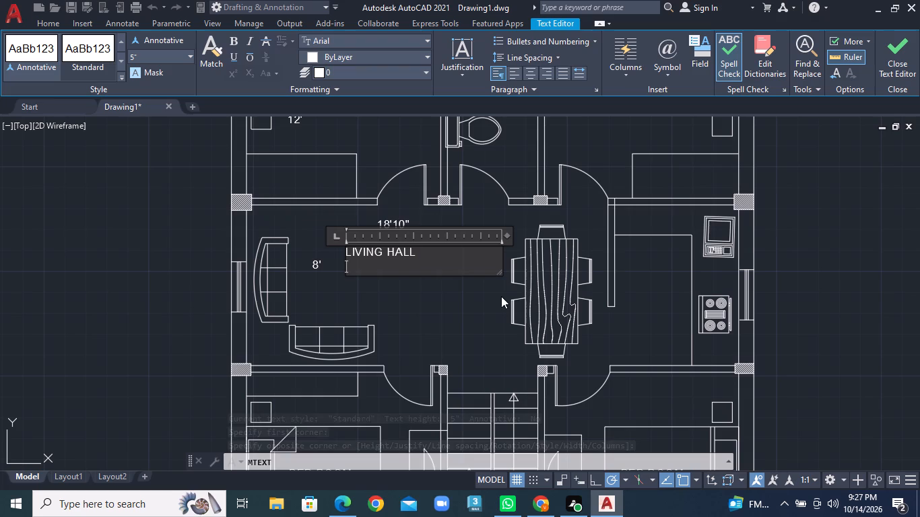
{"action": "type", "text": "DINING"}
{"action": "left_click", "coordinate": [457, 309]}
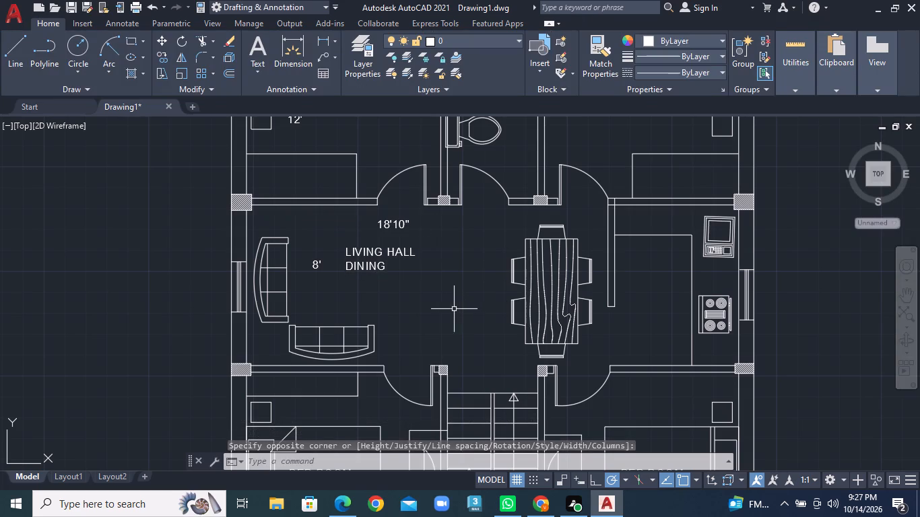
Add the multiline text KITCHEN in the open floor area of the kitchen, between the partition wall and the stove counter.
{"action": "middle_click_drag", "start_coordinate": [430, 306], "coordinate": [319, 283]}
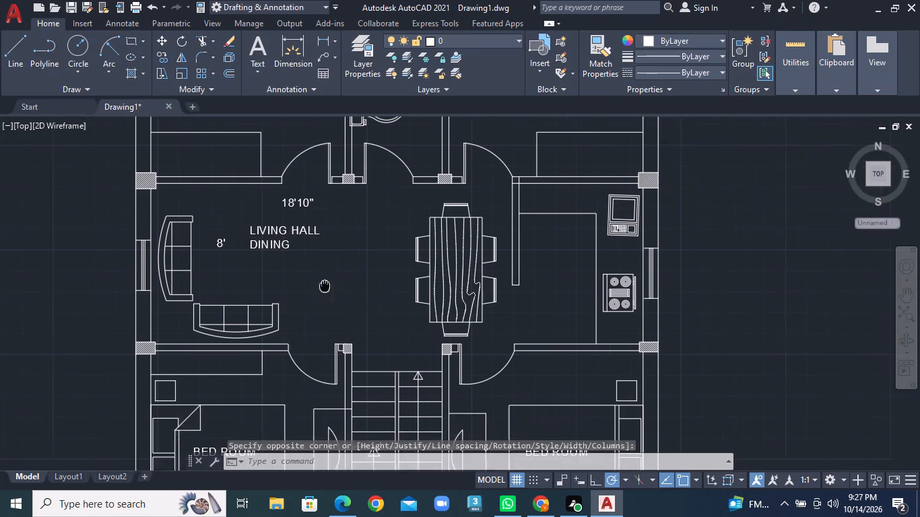
{"action": "middle_click_drag", "start_coordinate": [319, 283], "coordinate": [194, 285]}
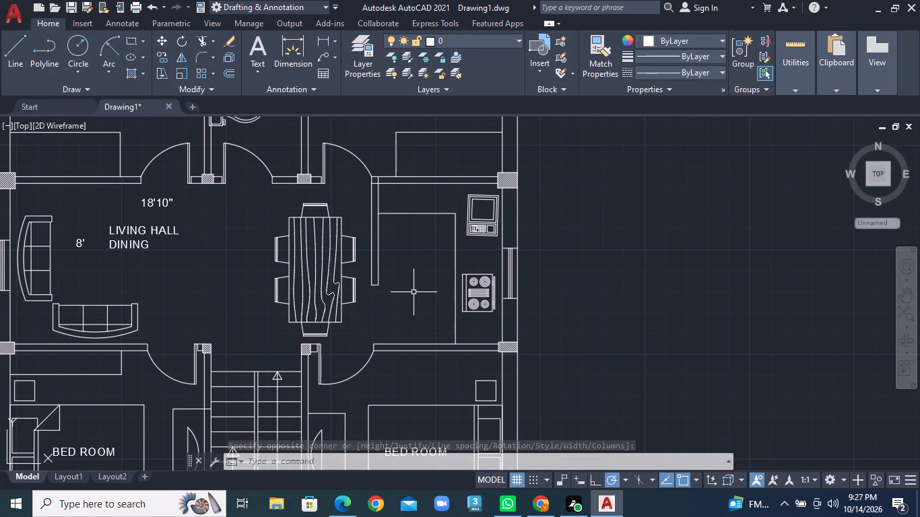
{"action": "right_click", "coordinate": [414, 292]}
{"action": "left_click", "coordinate": [457, 58]}
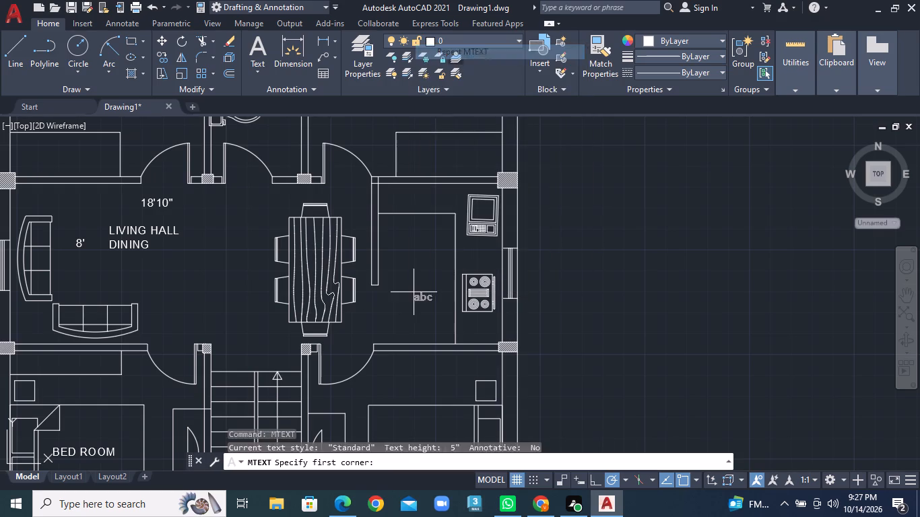
{"action": "scroll", "coordinate": [407, 224], "scroll_direction": "up", "scroll_amount": 1}
{"action": "left_click", "coordinate": [381, 290]}
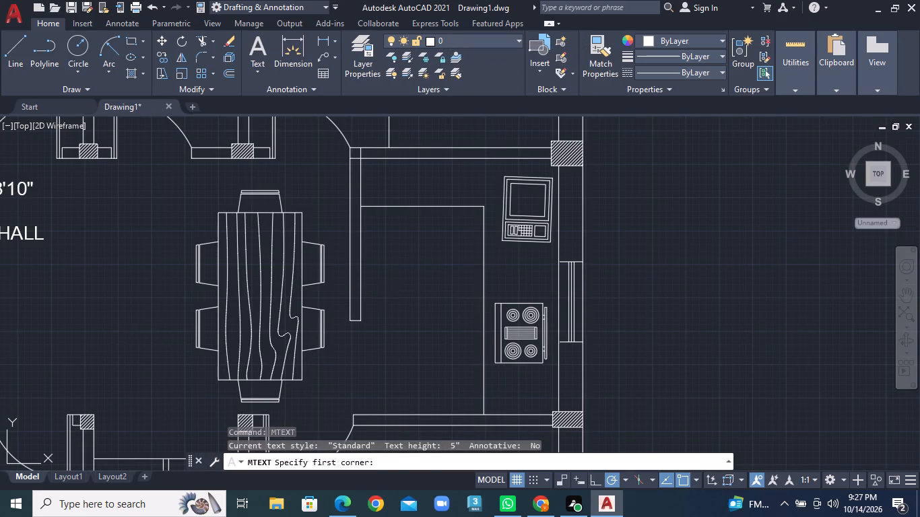
{"action": "left_click", "coordinate": [467, 304]}
{"action": "type", "text": "KI"}
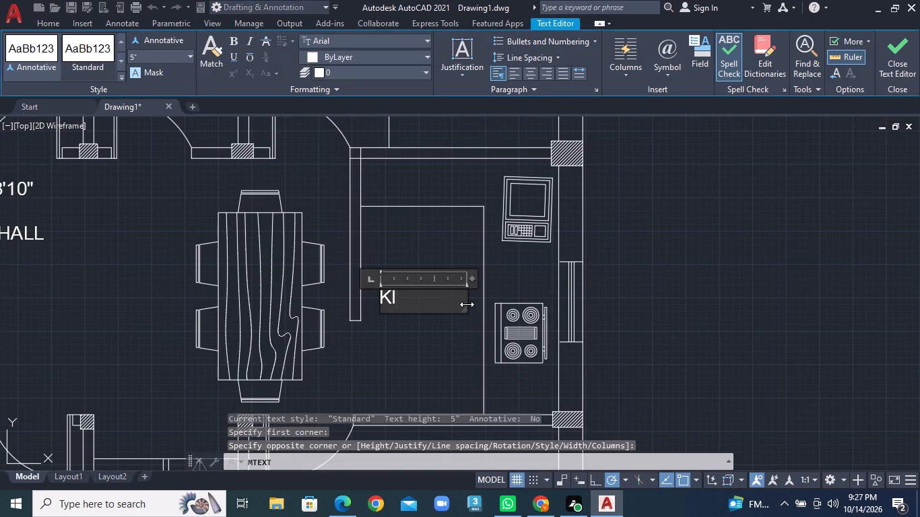
{"action": "type", "text": "TCHEN"}
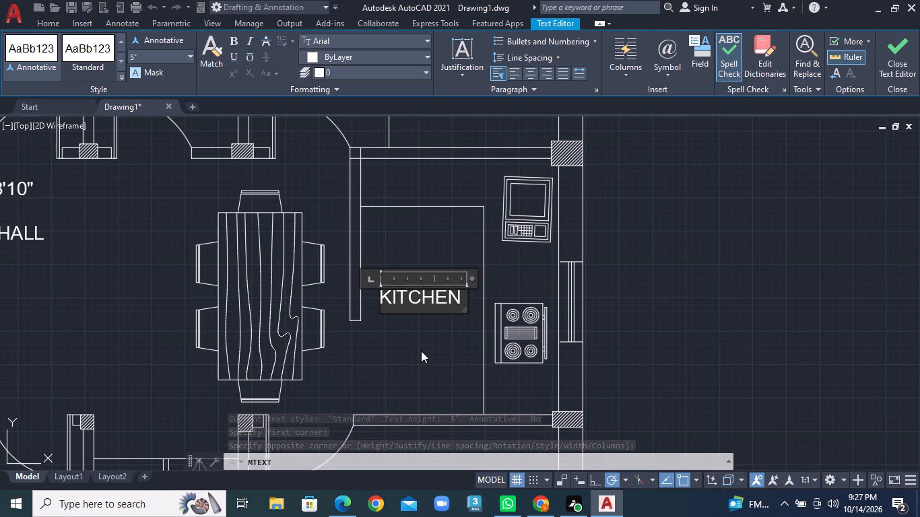
{"action": "key", "text": "Escape"}
{"action": "left_click", "coordinate": [609, 186]}
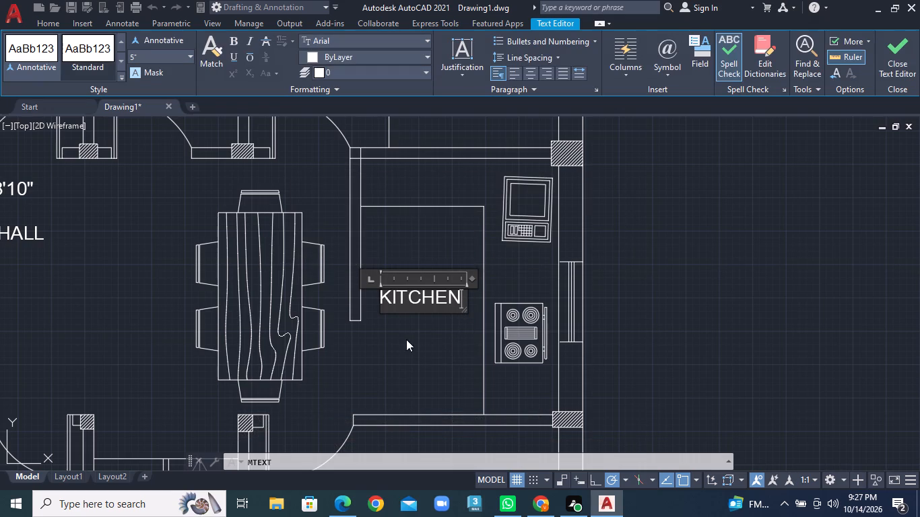
{"action": "left_click", "coordinate": [405, 339]}
Copy the 9'8" text from the upper-left bedroom into both lower bedrooms, just above their window walls.
{"action": "scroll", "coordinate": [424, 337], "scroll_direction": "down", "scroll_amount": 2}
{"action": "middle_click_drag", "start_coordinate": [438, 339], "coordinate": [469, 212]}
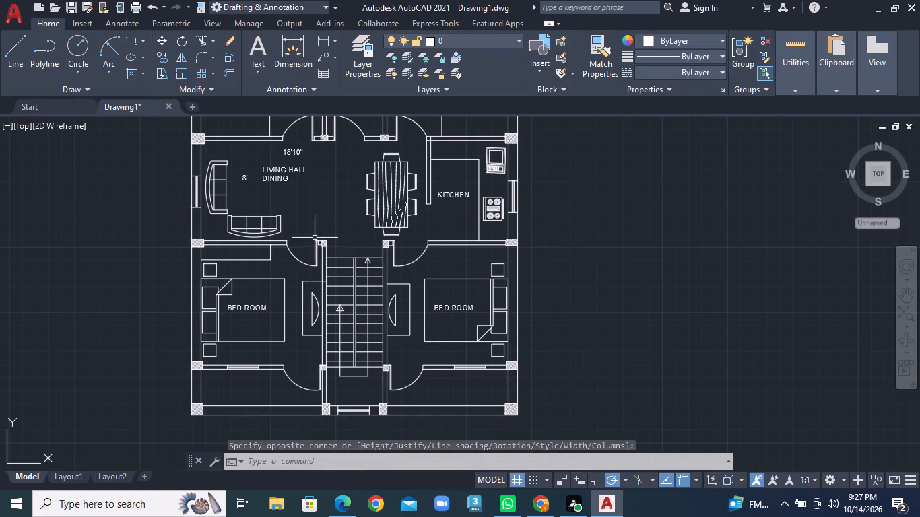
{"action": "middle_click_drag", "start_coordinate": [315, 200], "coordinate": [339, 351]}
{"action": "scroll", "coordinate": [281, 154], "scroll_direction": "up", "scroll_amount": 2}
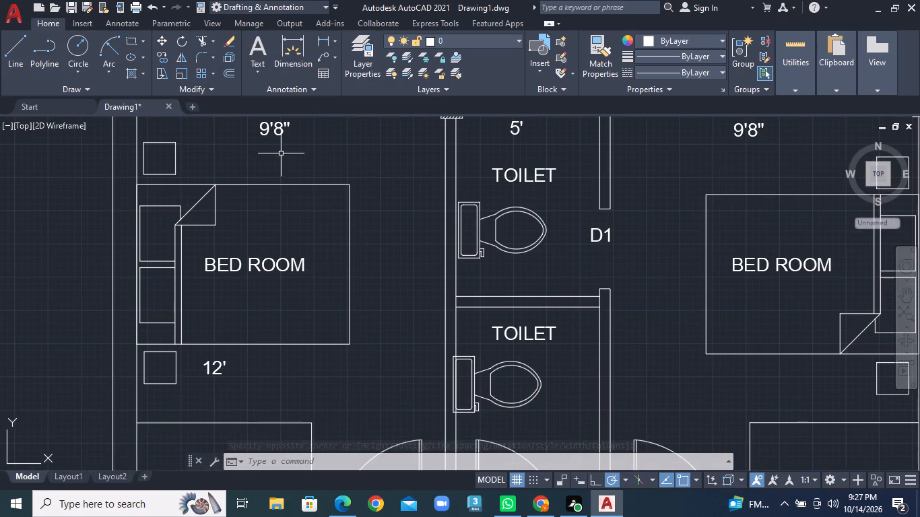
{"action": "left_click", "coordinate": [280, 130]}
{"action": "right_click", "coordinate": [280, 130]}
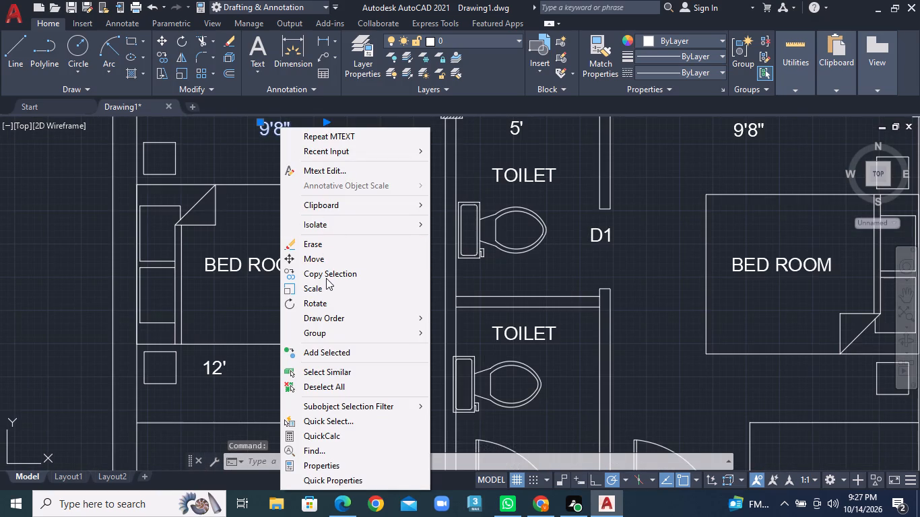
{"action": "left_click", "coordinate": [326, 278]}
{"action": "left_click", "coordinate": [279, 129]}
{"action": "scroll", "coordinate": [416, 345], "scroll_direction": "down", "scroll_amount": 2}
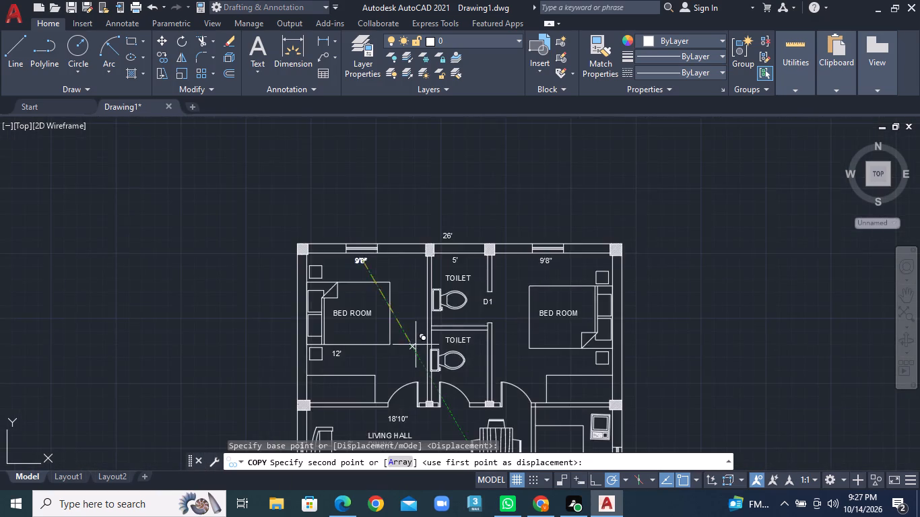
{"action": "middle_click_drag", "start_coordinate": [473, 361], "coordinate": [424, 131]}
{"action": "middle_click_drag", "start_coordinate": [428, 382], "coordinate": [400, 127]}
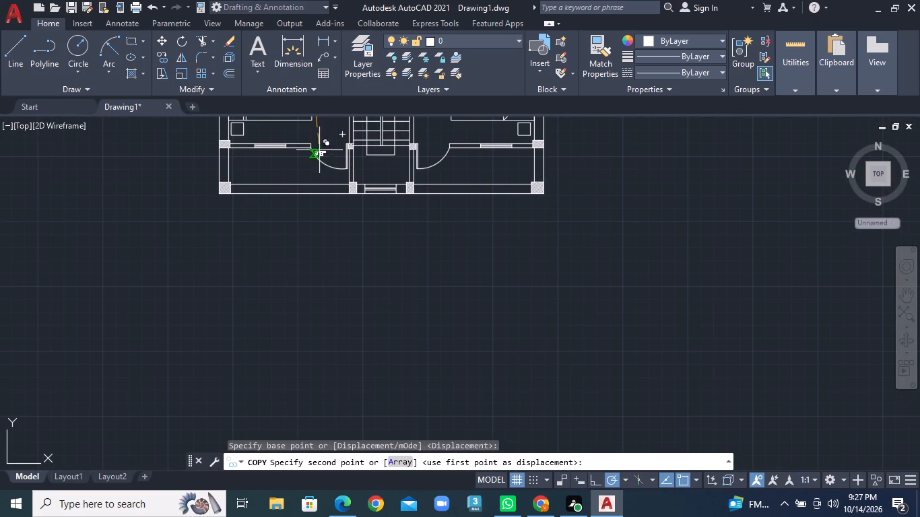
{"action": "middle_click_drag", "start_coordinate": [316, 147], "coordinate": [313, 209]}
{"action": "scroll", "coordinate": [305, 209], "scroll_direction": "up", "scroll_amount": 2}
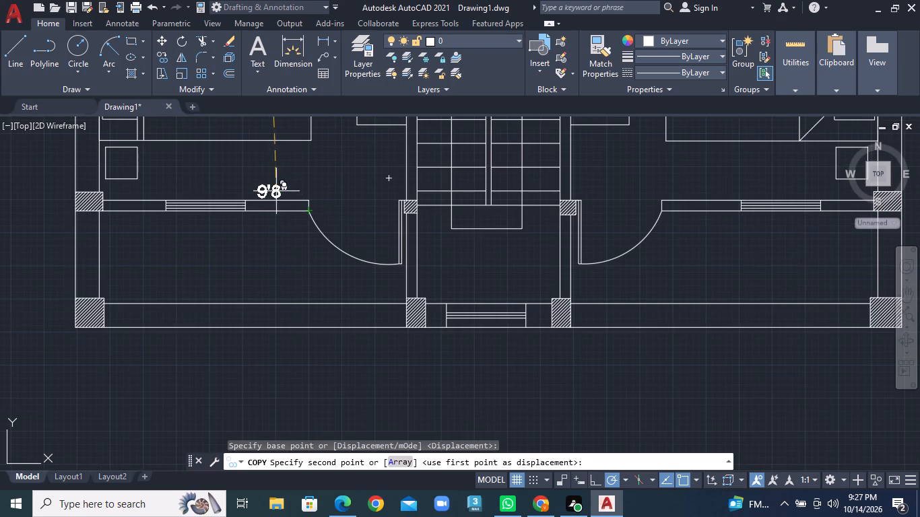
{"action": "left_click", "coordinate": [250, 182]}
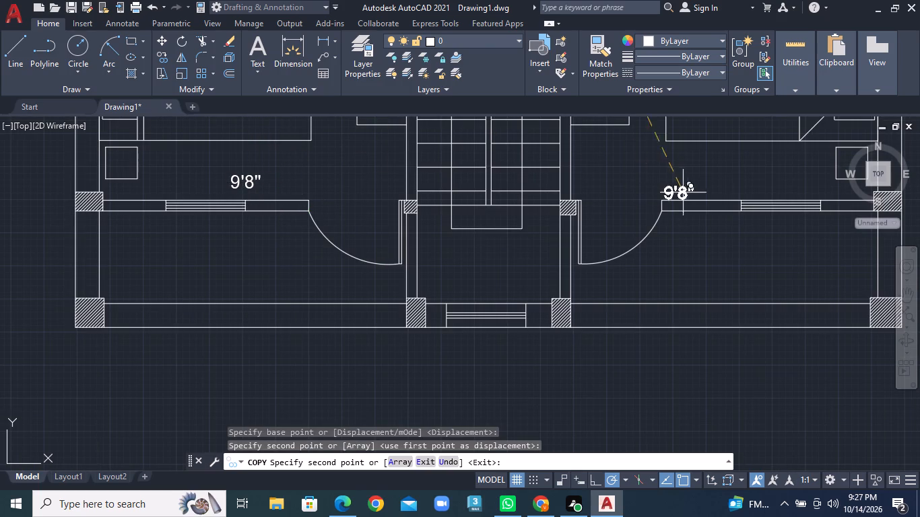
{"action": "left_click", "coordinate": [774, 184]}
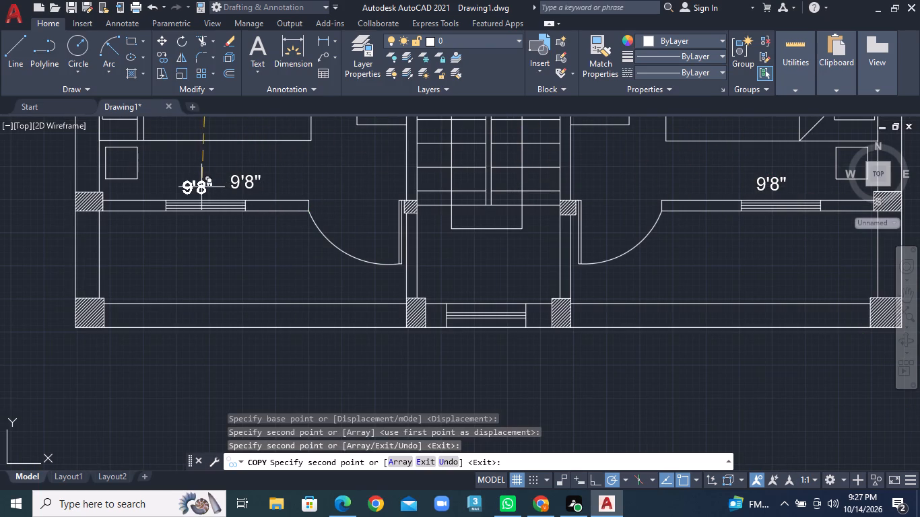
{"action": "key", "text": "Escape"}
Add the multiline text D at the door opening in the bottom wall of the lower-left bedroom.
{"action": "right_click", "coordinate": [350, 223]}
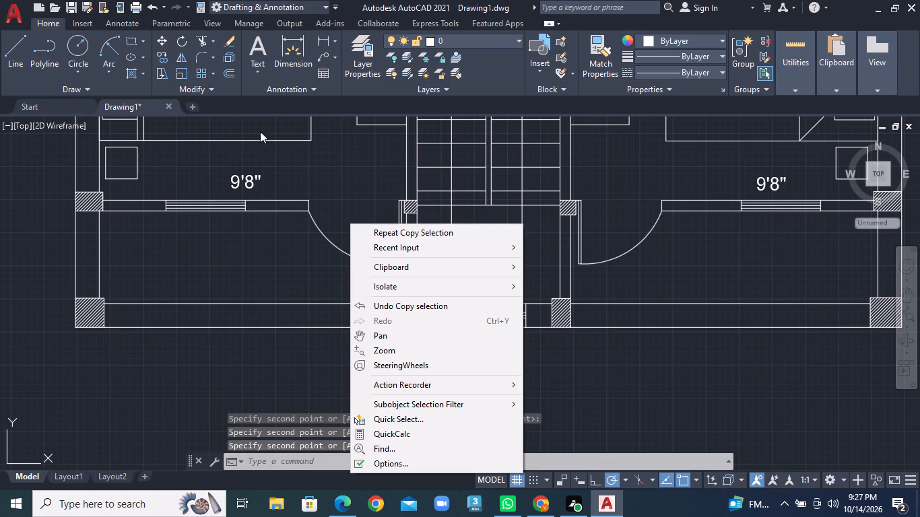
{"action": "double_click", "coordinate": [255, 76]}
{"action": "double_click", "coordinate": [255, 75]}
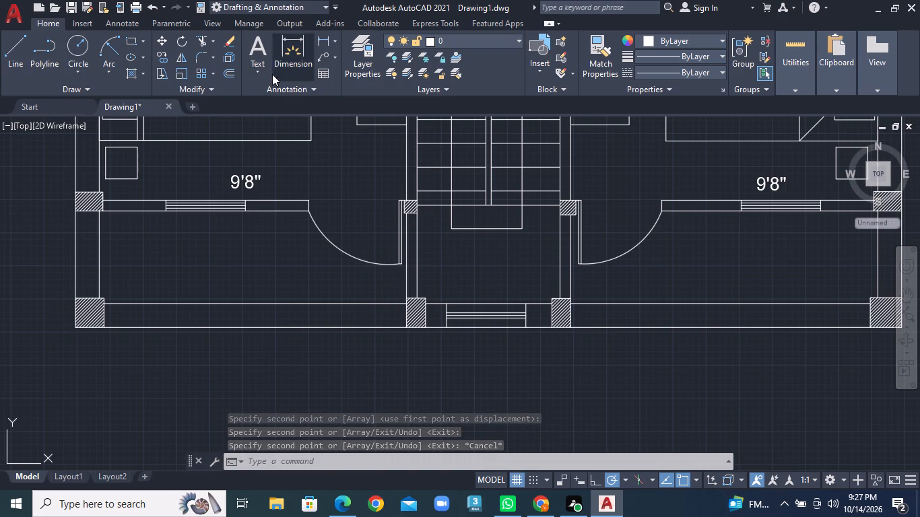
{"action": "left_click", "coordinate": [266, 67]}
{"action": "double_click", "coordinate": [290, 102]}
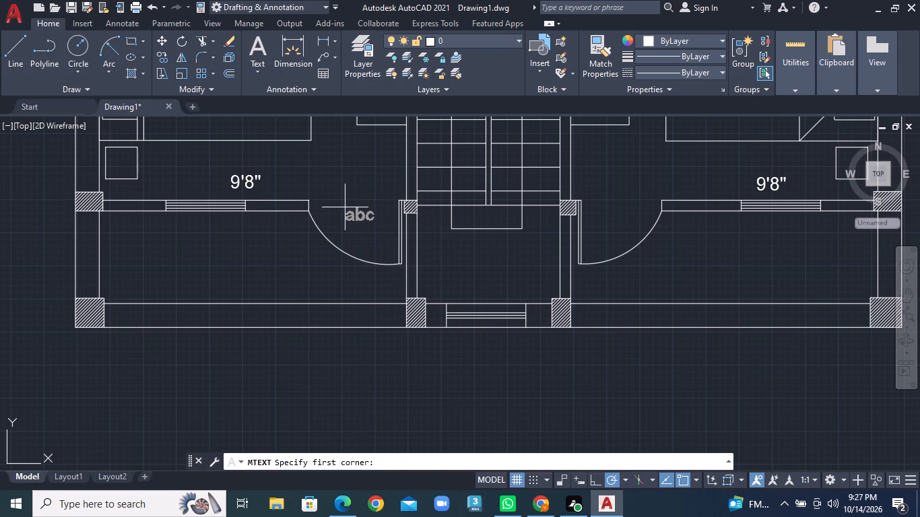
{"action": "left_click", "coordinate": [343, 204]}
{"action": "left_click", "coordinate": [366, 238]}
{"action": "key", "text": "d"}
{"action": "double_click", "coordinate": [382, 250]}
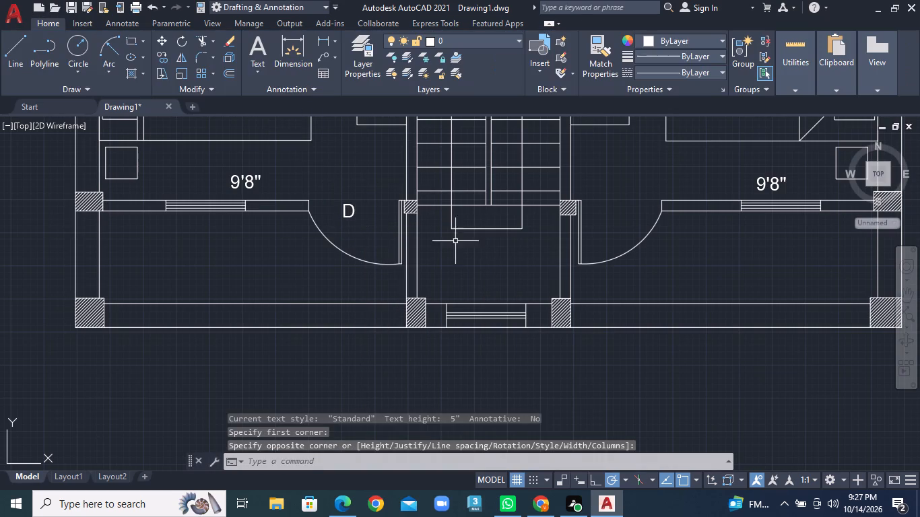
Add the multiline text D at the door opening in the bottom wall of the lower-right bedroom.
{"action": "right_click", "coordinate": [618, 204]}
{"action": "left_click", "coordinate": [647, 213]}
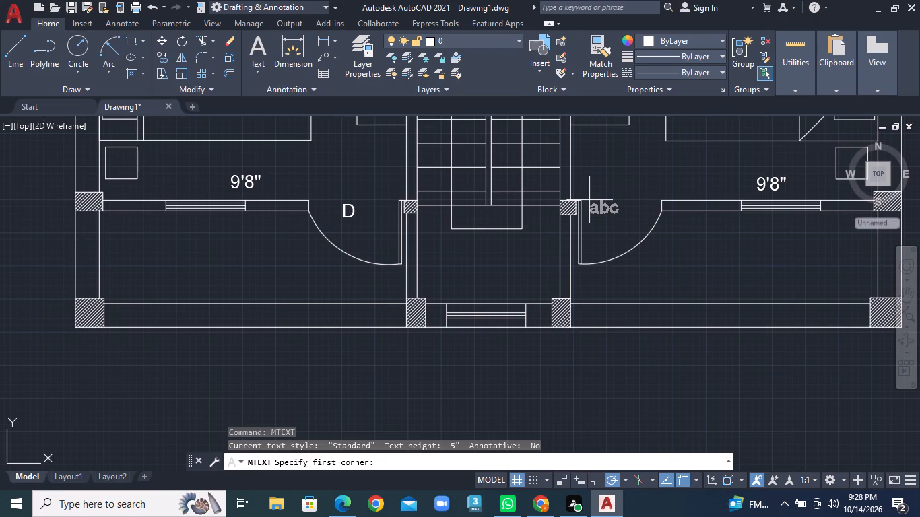
{"action": "left_click", "coordinate": [597, 201]}
{"action": "double_click", "coordinate": [622, 236]}
{"action": "key", "text": "d"}
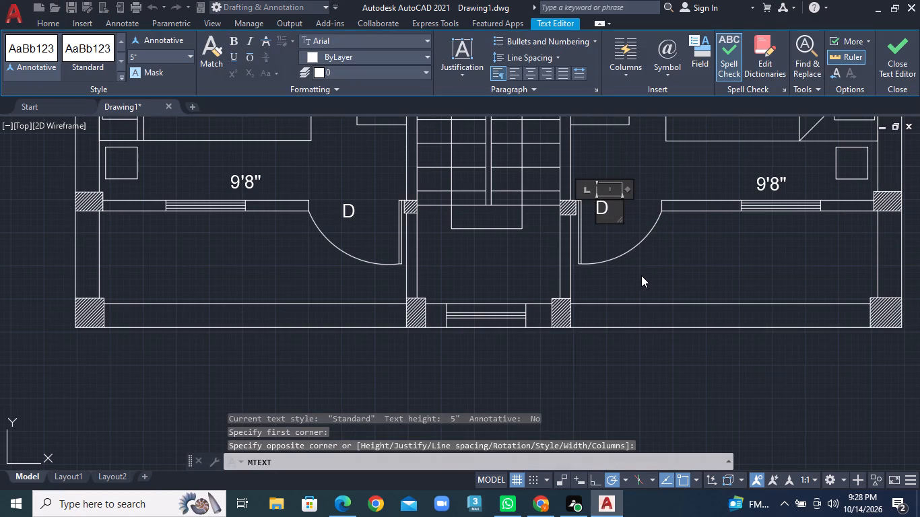
{"action": "middle_click_drag", "start_coordinate": [664, 265], "coordinate": [472, 250]}
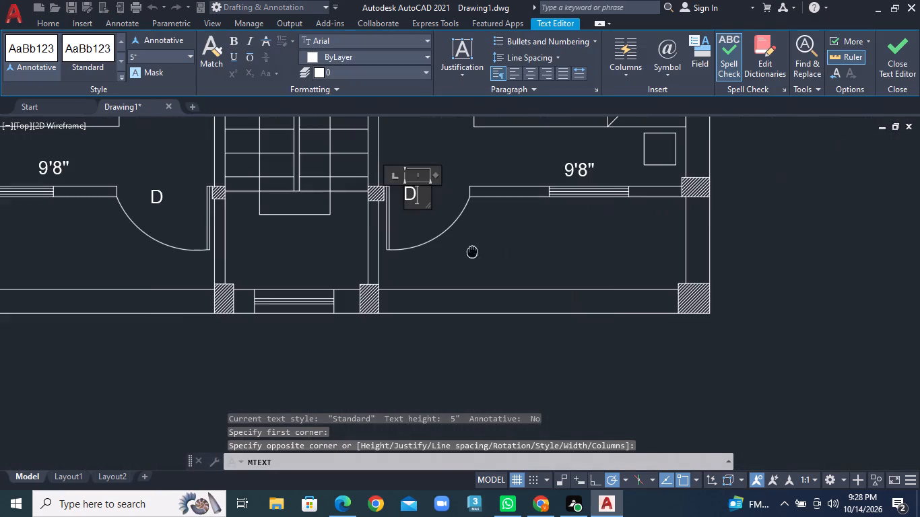
{"action": "left_click", "coordinate": [533, 242]}
{"action": "double_click", "coordinate": [489, 244]}
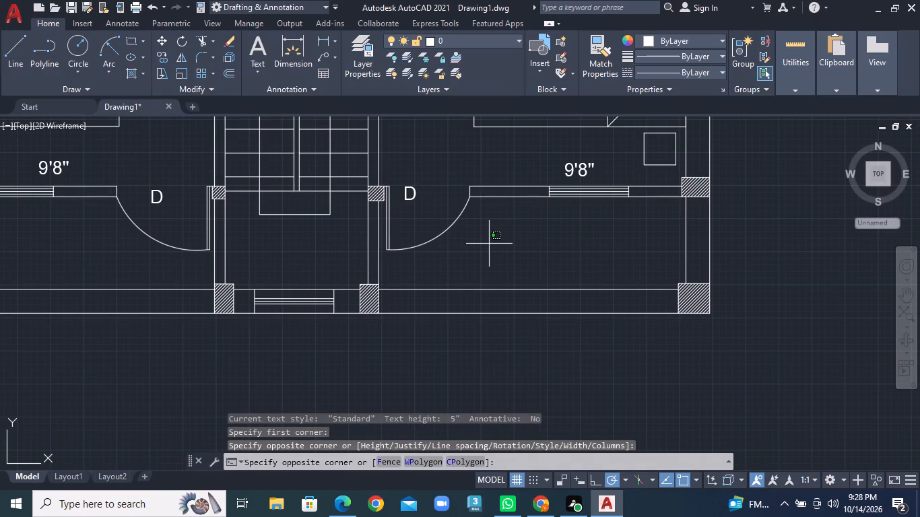
Add the multiline text BALCONY in the middle of the lower-right balcony, below the bedroom window wall.
{"action": "right_click", "coordinate": [489, 244]}
{"action": "left_click", "coordinate": [526, 252]}
{"action": "left_click", "coordinate": [486, 232]}
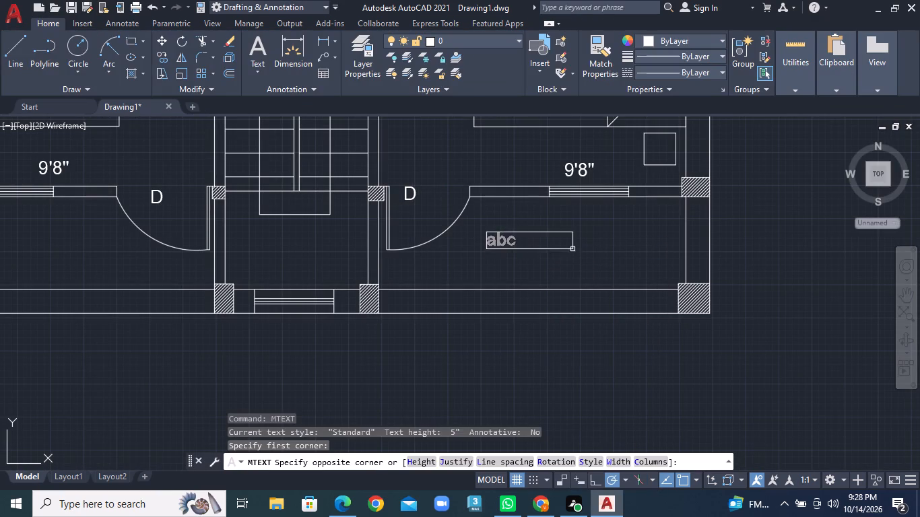
{"action": "left_click", "coordinate": [620, 250]}
{"action": "key", "text": "b"}
{"action": "type", "text": "ALCON"}
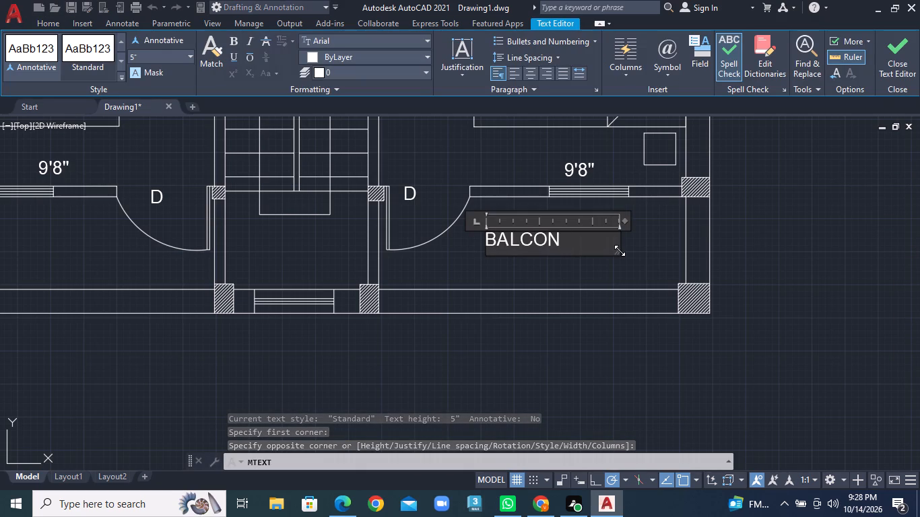
{"action": "key", "text": "y"}
{"action": "left_click", "coordinate": [621, 261]}
Copy the BALCONY text horizontally across into the lower-left balcony, at about the same height.
{"action": "left_click", "coordinate": [543, 243]}
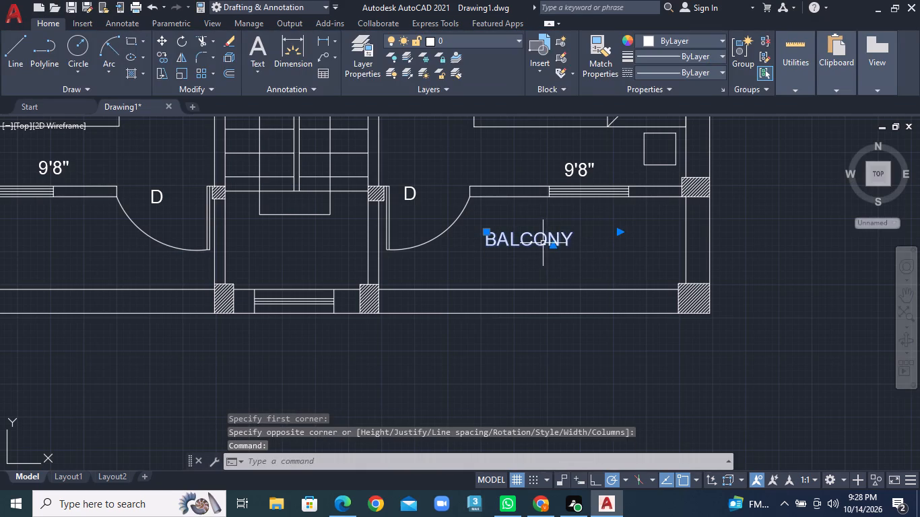
{"action": "right_click", "coordinate": [543, 243]}
{"action": "left_click", "coordinate": [577, 275]}
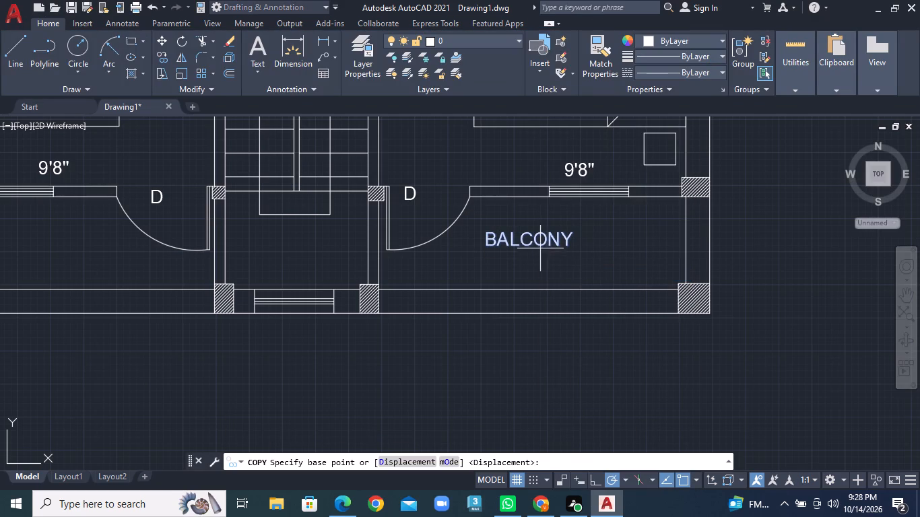
{"action": "left_click", "coordinate": [534, 245]}
{"action": "middle_click_drag", "start_coordinate": [509, 272], "coordinate": [688, 271]}
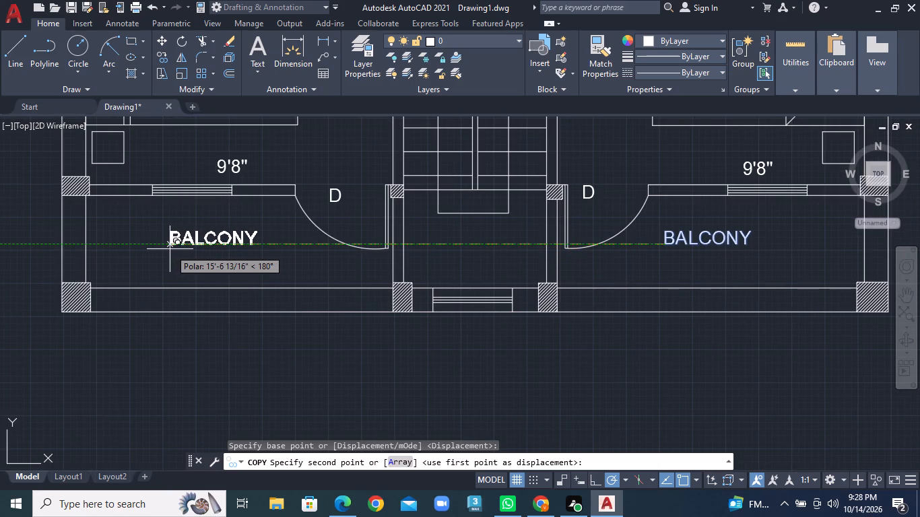
{"action": "left_click", "coordinate": [165, 249]}
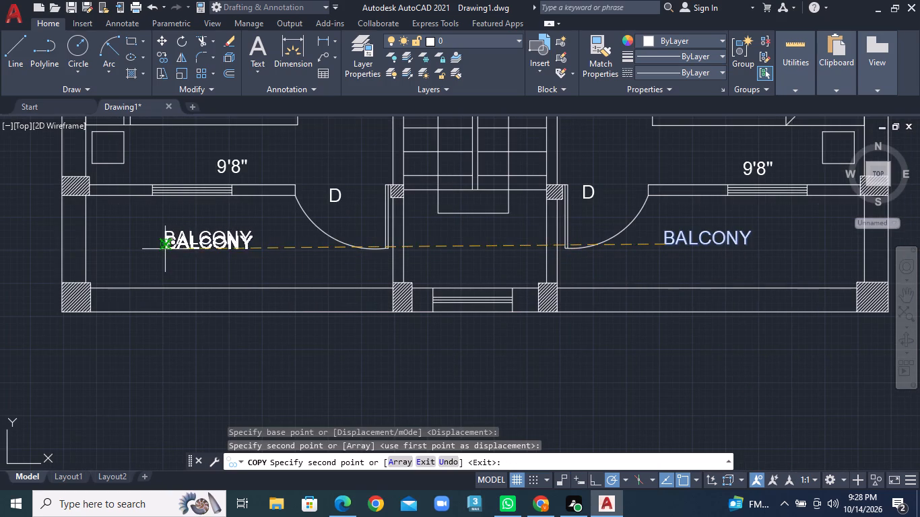
{"action": "key", "text": "Escape"}
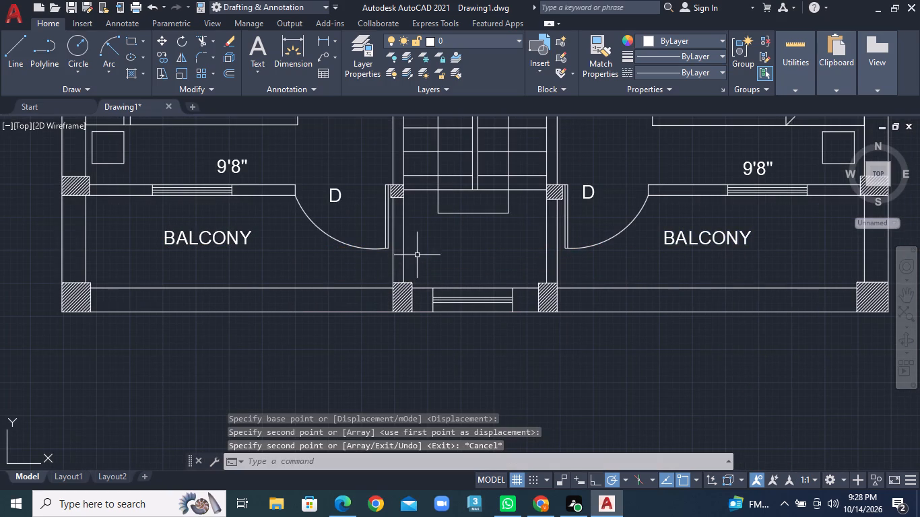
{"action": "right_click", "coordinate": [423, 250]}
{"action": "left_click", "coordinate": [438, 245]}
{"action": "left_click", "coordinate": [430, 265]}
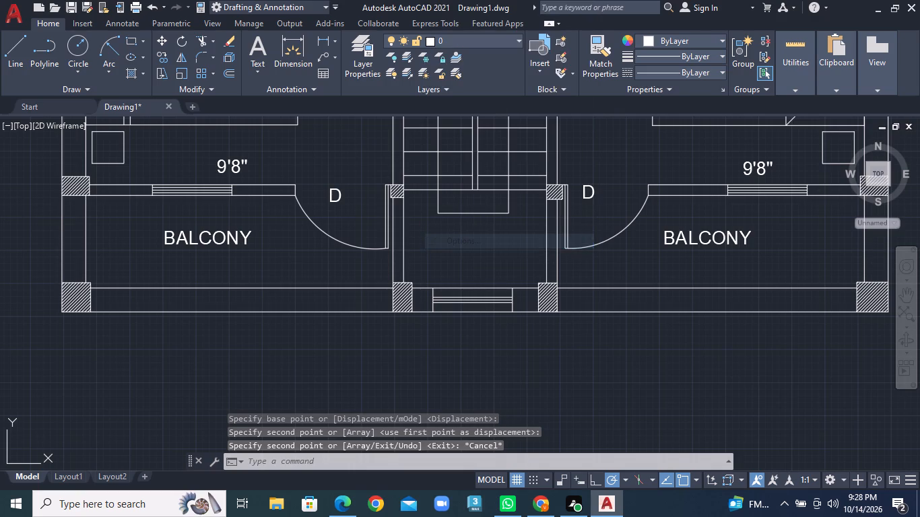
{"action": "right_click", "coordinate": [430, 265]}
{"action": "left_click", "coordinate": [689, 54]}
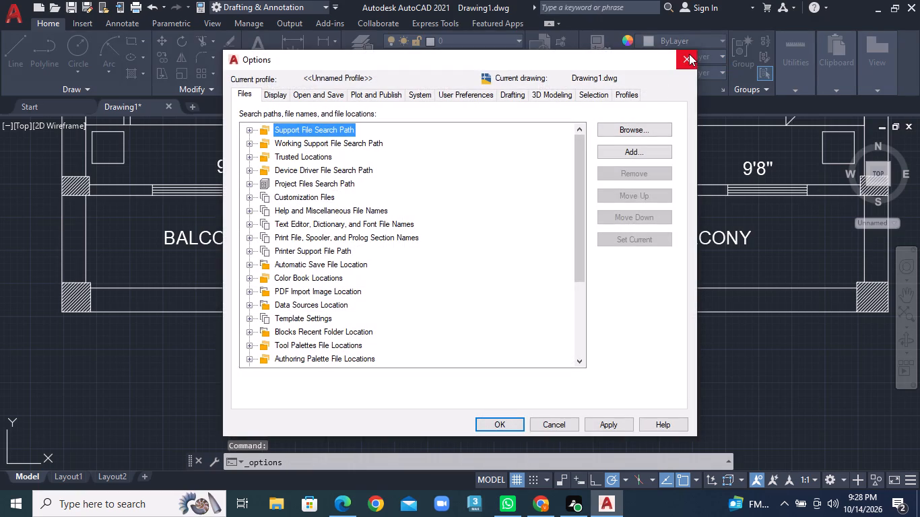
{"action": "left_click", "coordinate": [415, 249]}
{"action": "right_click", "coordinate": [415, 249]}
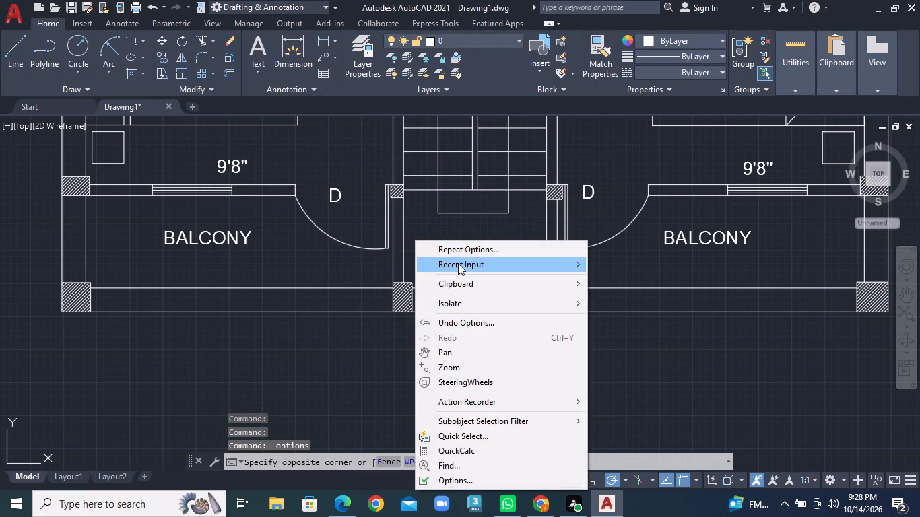
Add the multiline text STAIR in the landing area between the bottom of the stairs and the window.
{"action": "left_click", "coordinate": [262, 67]}
{"action": "left_click", "coordinate": [262, 91]}
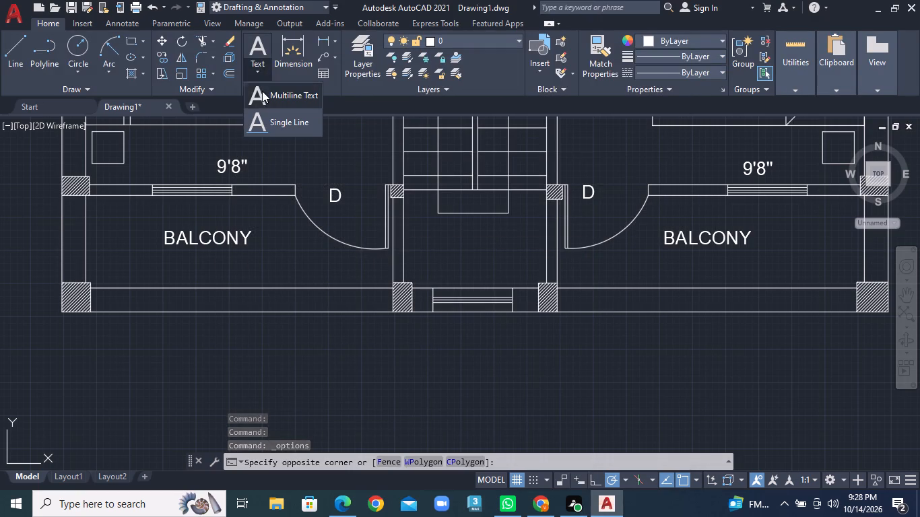
{"action": "left_click", "coordinate": [427, 244]}
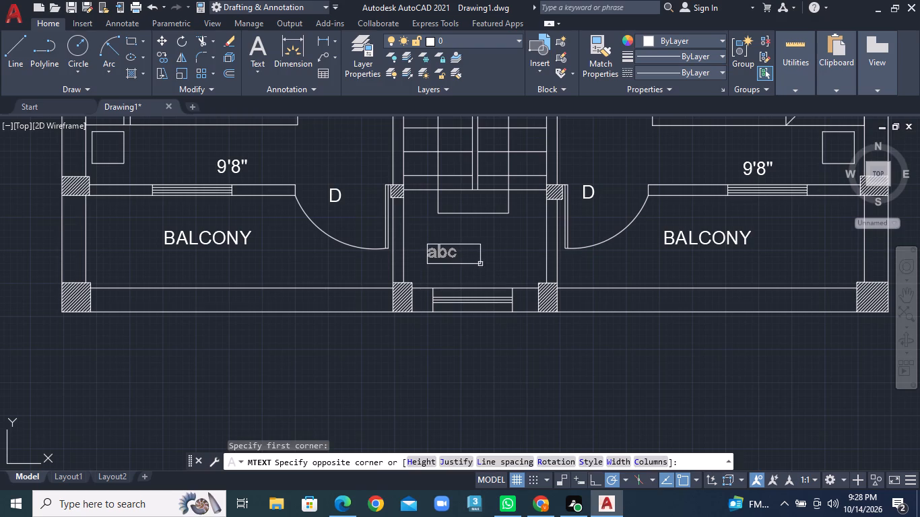
{"action": "left_click", "coordinate": [507, 267]}
{"action": "type", "text": "STAI"}
{"action": "key", "text": "r"}
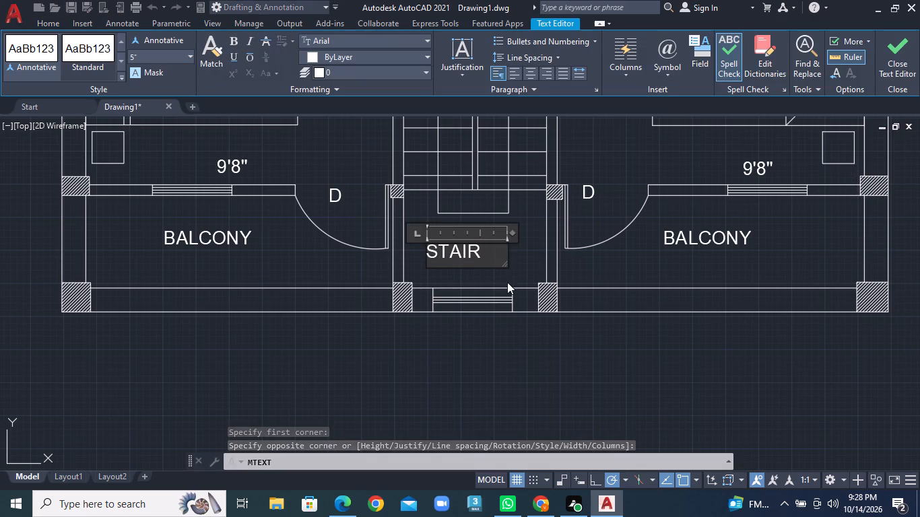
{"action": "double_click", "coordinate": [517, 271]}
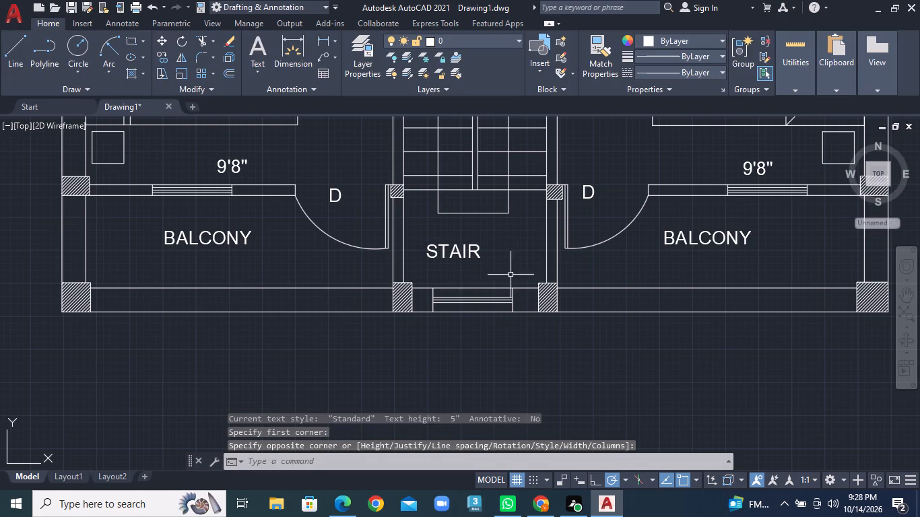
Rotate the KITCHEN text to a vertical orientation, reading upward.
{"action": "scroll", "coordinate": [525, 247], "scroll_direction": "down", "scroll_amount": 1}
{"action": "middle_click_drag", "start_coordinate": [526, 240], "coordinate": [432, 353]}
{"action": "scroll", "coordinate": [541, 261], "scroll_direction": "down", "scroll_amount": 1}
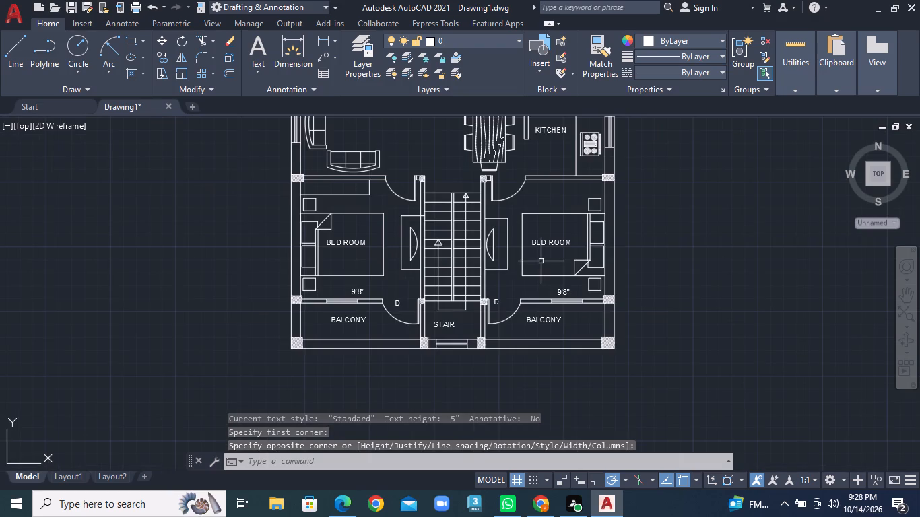
{"action": "middle_click_drag", "start_coordinate": [541, 261], "coordinate": [520, 308]}
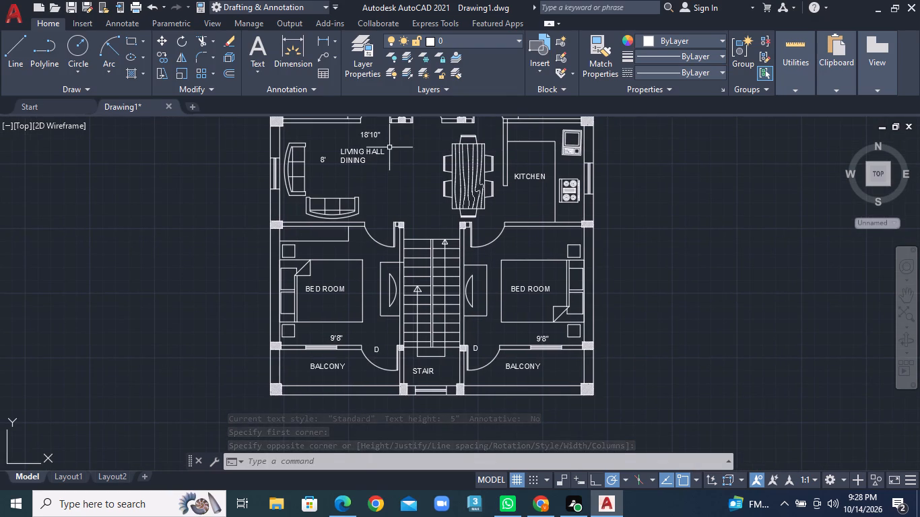
{"action": "scroll", "coordinate": [455, 164], "scroll_direction": "up", "scroll_amount": 1}
{"action": "scroll", "coordinate": [508, 186], "scroll_direction": "up", "scroll_amount": 1}
{"action": "left_click", "coordinate": [600, 183]}
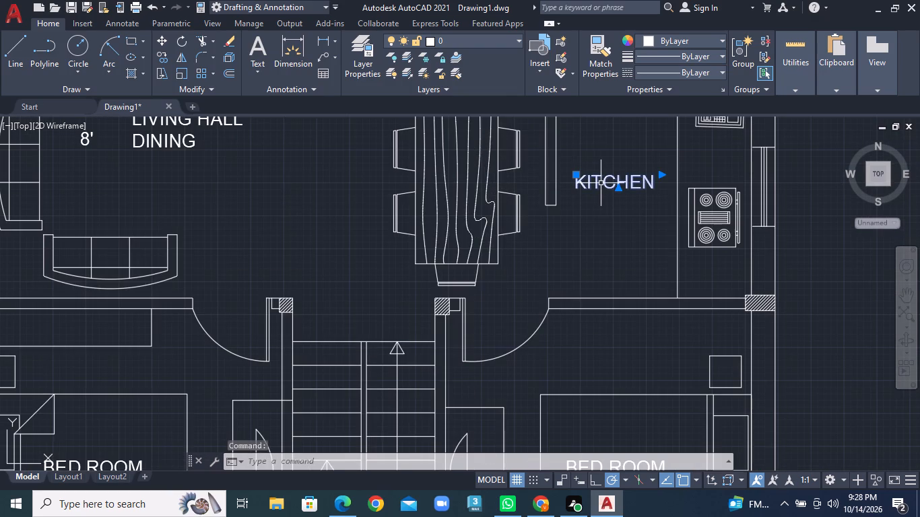
{"action": "right_click", "coordinate": [601, 183]}
{"action": "left_click", "coordinate": [637, 302]}
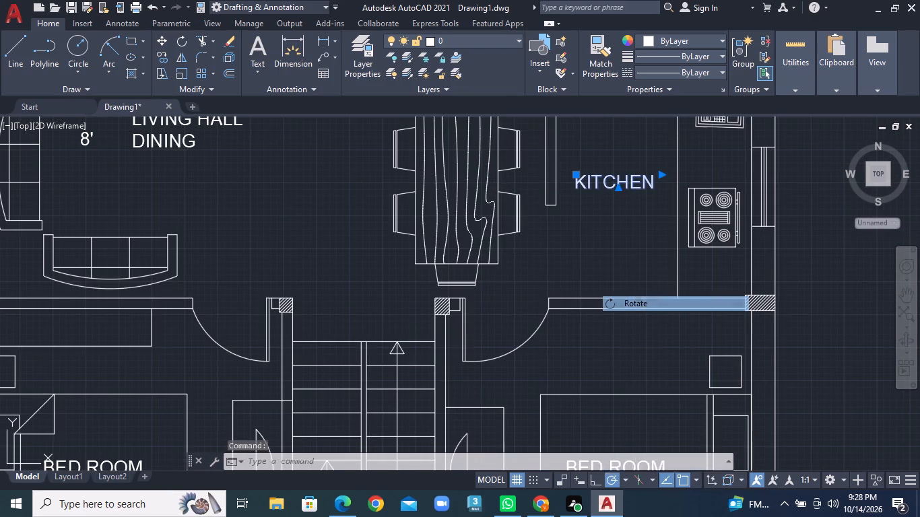
{"action": "left_click", "coordinate": [647, 172]}
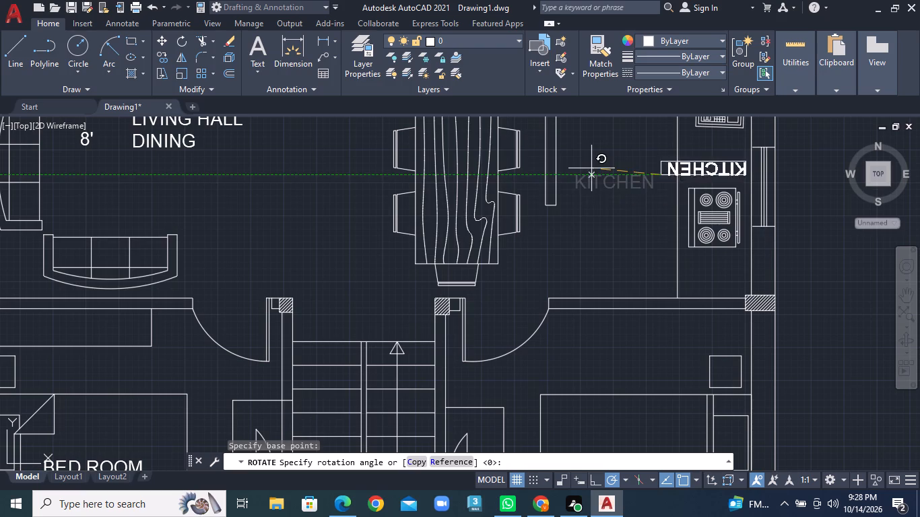
{"action": "left_click", "coordinate": [657, 158]}
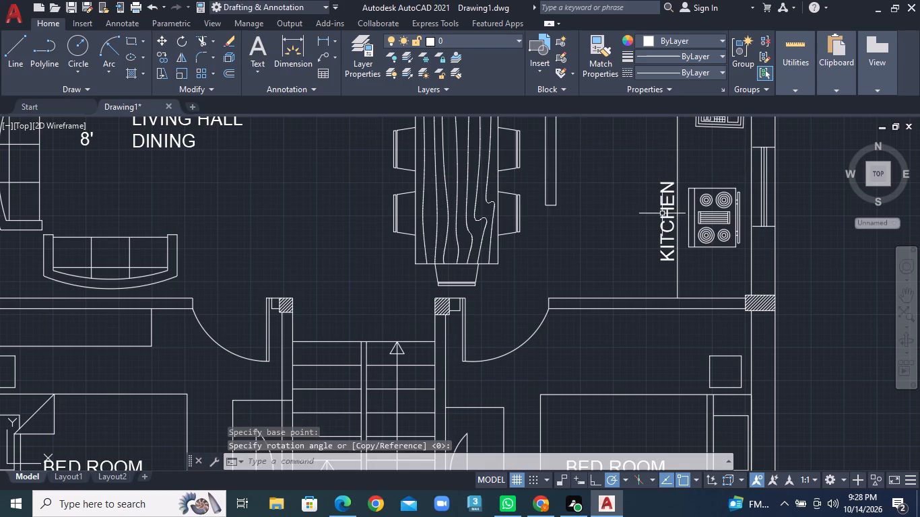
Move the vertical KITCHEN text into the open floor between the partition wall and the kitchen counter.
{"action": "left_click", "coordinate": [662, 215]}
{"action": "right_click", "coordinate": [662, 215]}
{"action": "left_click", "coordinate": [696, 260]}
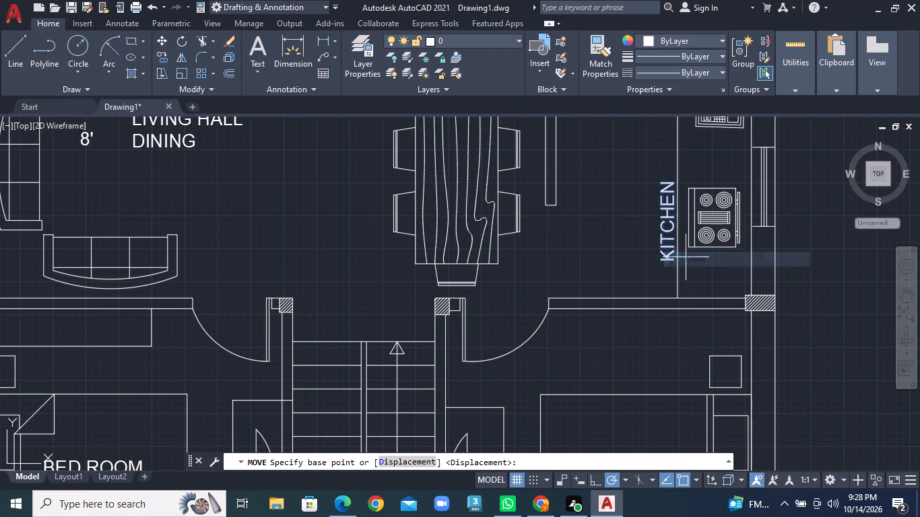
{"action": "left_click", "coordinate": [671, 229]}
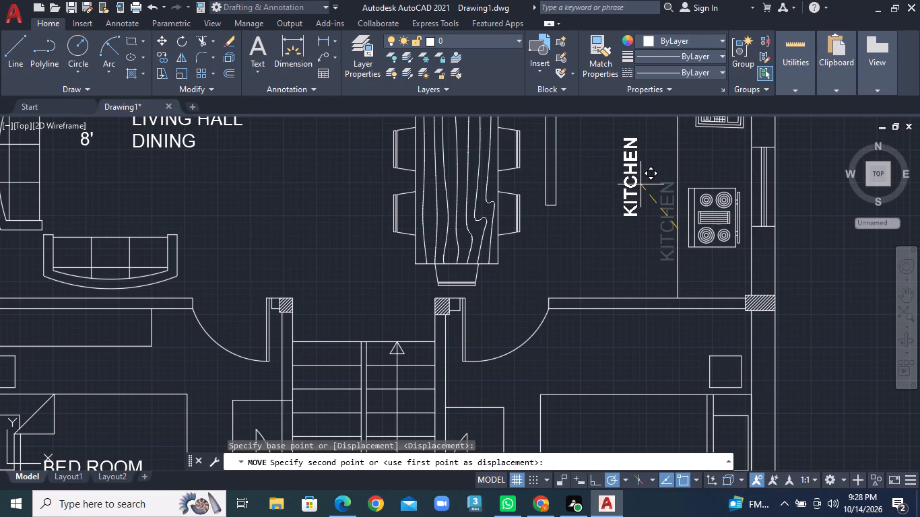
{"action": "left_click", "coordinate": [637, 178]}
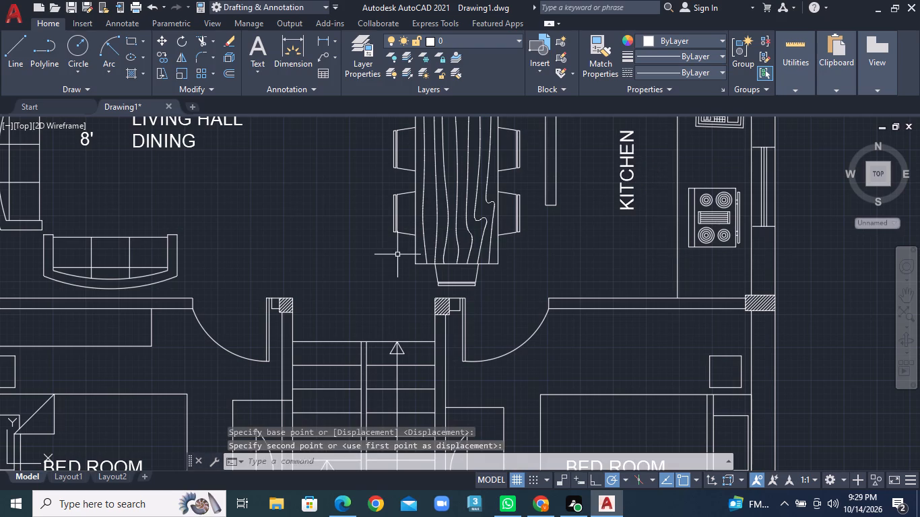
Draw a horizontal dimension line from beside the 9'8" value in the upper-left bedroom to that room's left wall.
{"action": "middle_click_drag", "start_coordinate": [598, 346], "coordinate": [531, 205]}
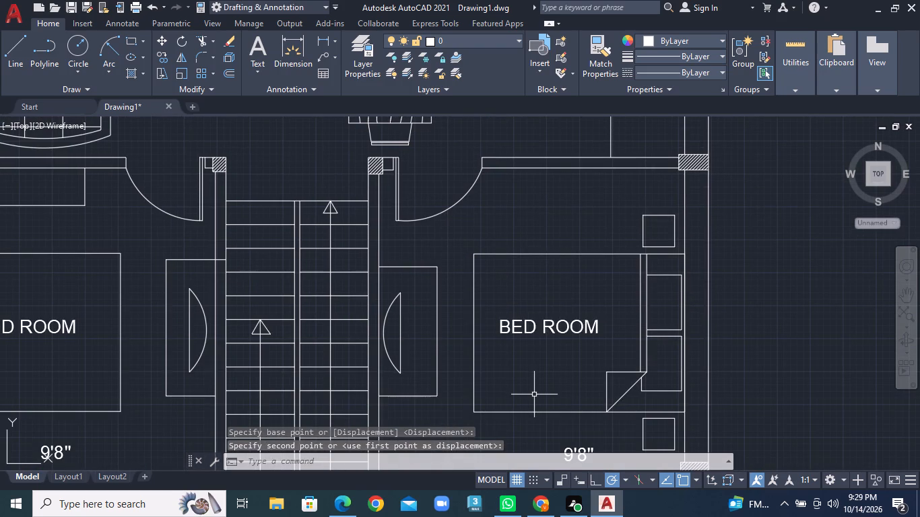
{"action": "scroll", "coordinate": [538, 383], "scroll_direction": "down", "scroll_amount": 2}
{"action": "middle_click_drag", "start_coordinate": [418, 307], "coordinate": [395, 405]}
{"action": "middle_click_drag", "start_coordinate": [479, 411], "coordinate": [479, 365]}
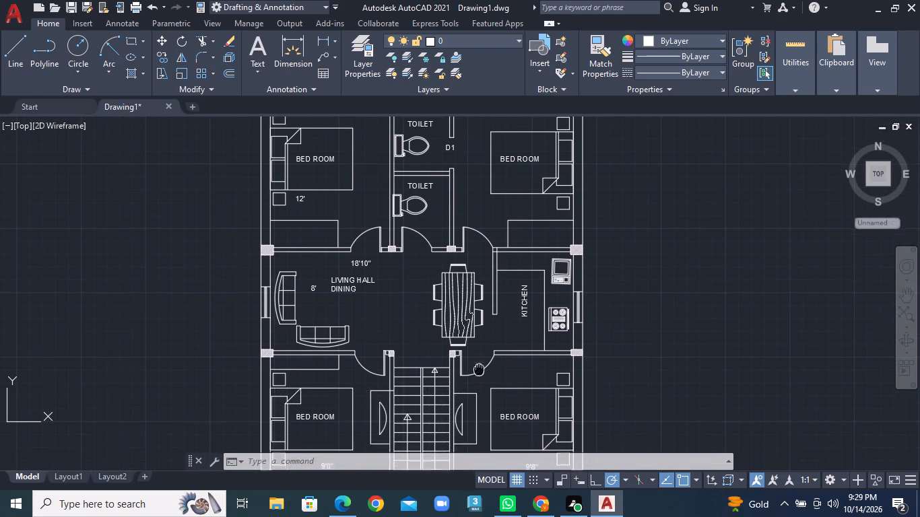
{"action": "middle_click_drag", "start_coordinate": [479, 365], "coordinate": [447, 297]}
{"action": "scroll", "coordinate": [527, 347], "scroll_direction": "up", "scroll_amount": 1}
{"action": "scroll", "coordinate": [508, 361], "scroll_direction": "down", "scroll_amount": 1}
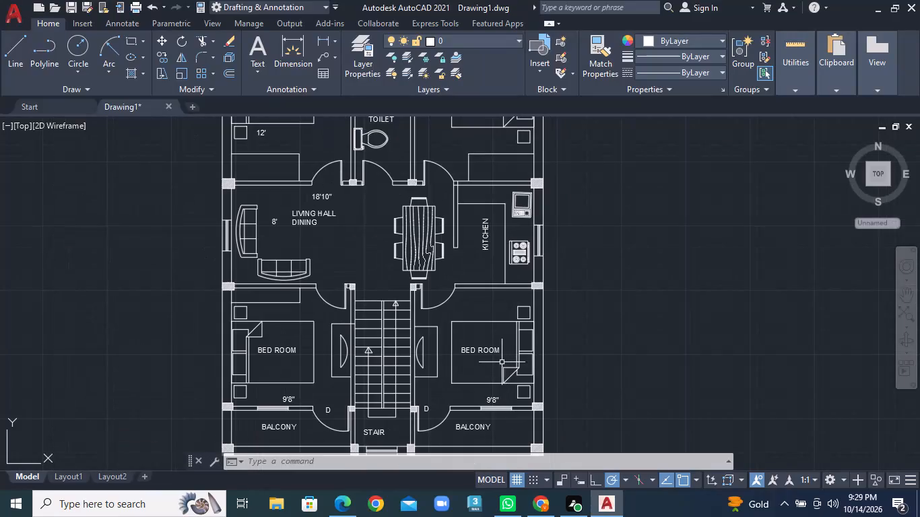
{"action": "middle_click_drag", "start_coordinate": [381, 314], "coordinate": [419, 357]}
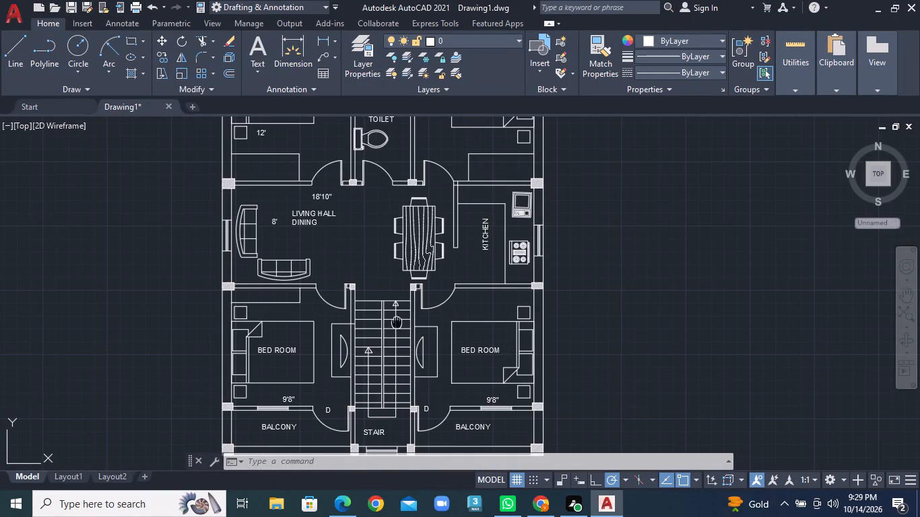
{"action": "middle_click_drag", "start_coordinate": [419, 357], "coordinate": [442, 423]}
{"action": "middle_click_drag", "start_coordinate": [369, 183], "coordinate": [373, 331]}
{"action": "scroll", "coordinate": [352, 300], "scroll_direction": "up", "scroll_amount": 3}
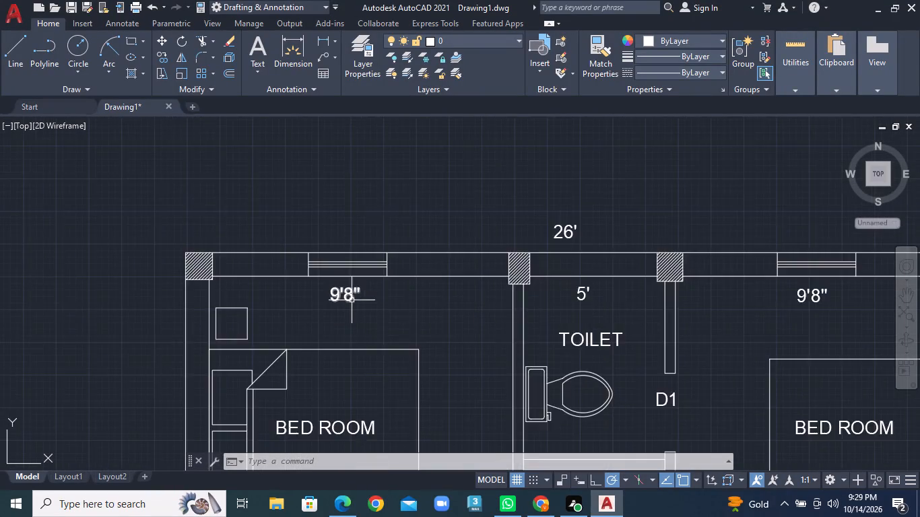
{"action": "scroll", "coordinate": [352, 300], "scroll_direction": "up", "scroll_amount": 1}
{"action": "middle_click_drag", "start_coordinate": [348, 303], "coordinate": [331, 287]}
{"action": "left_click", "coordinate": [5, 55]}
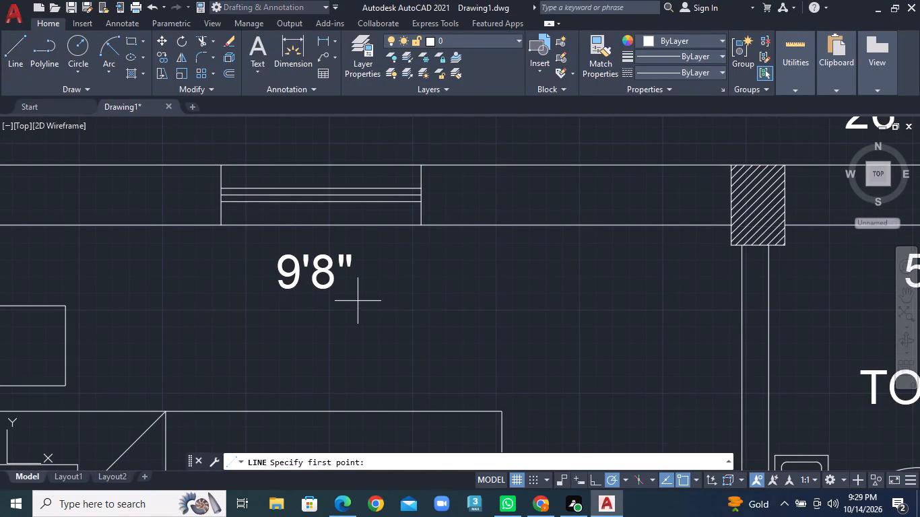
{"action": "middle_click_drag", "start_coordinate": [390, 282], "coordinate": [566, 262]}
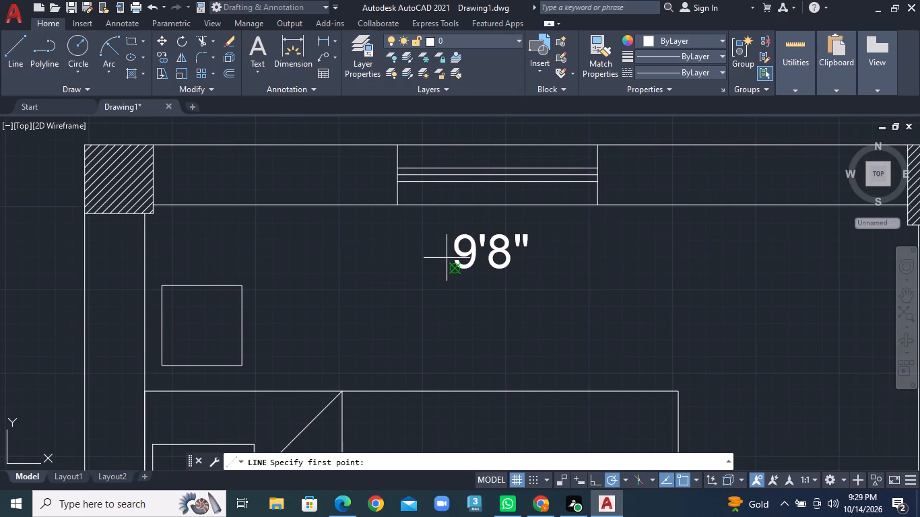
{"action": "left_click", "coordinate": [436, 250]}
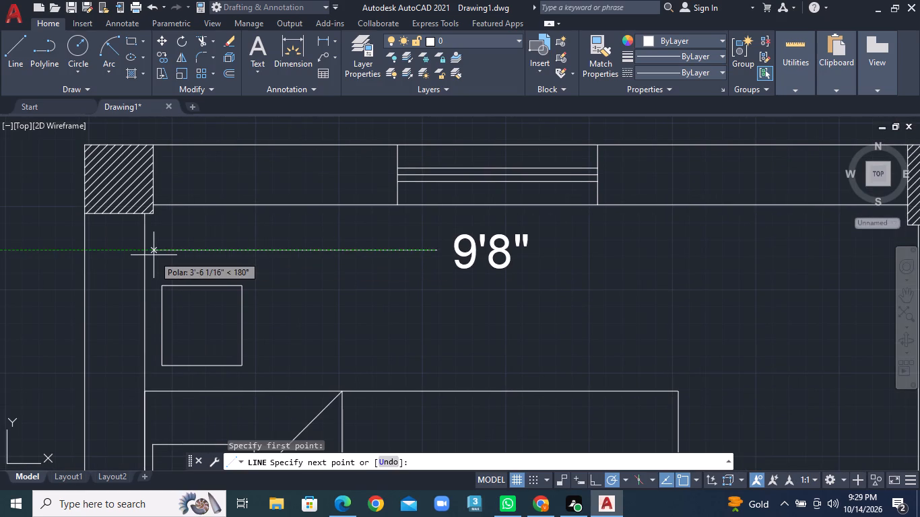
{"action": "left_click", "coordinate": [150, 254]}
{"action": "right_click", "coordinate": [150, 254]}
{"action": "left_click", "coordinate": [220, 261]}
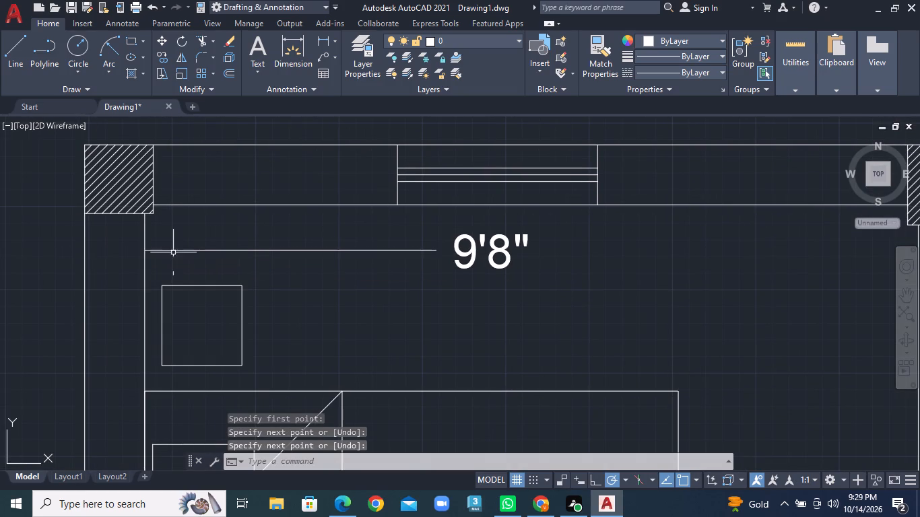
Draw a horizontal line from the other side of the 9'8" value to the bedroom's wall beside the toilet.
{"action": "left_click", "coordinate": [23, 61]}
{"action": "middle_click_drag", "start_coordinate": [629, 287], "coordinate": [485, 290]}
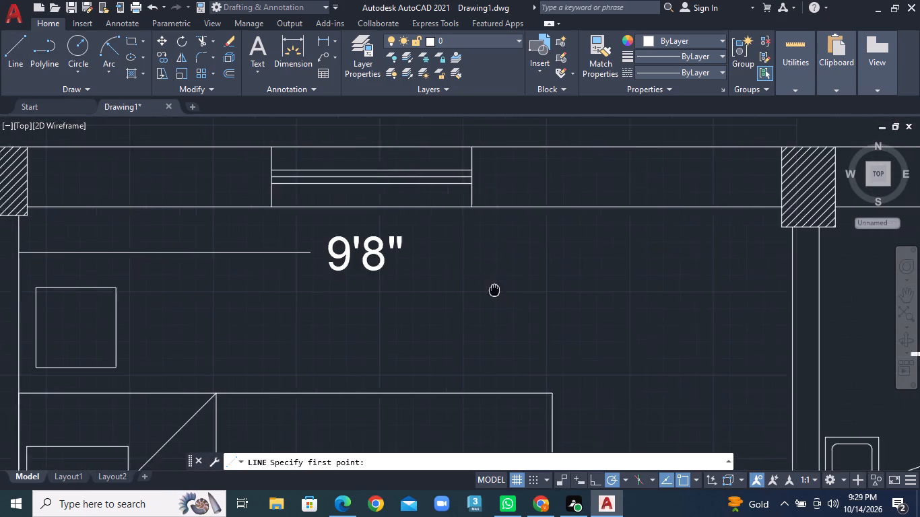
{"action": "middle_click_drag", "start_coordinate": [485, 290], "coordinate": [476, 290]}
{"action": "left_click", "coordinate": [387, 259]}
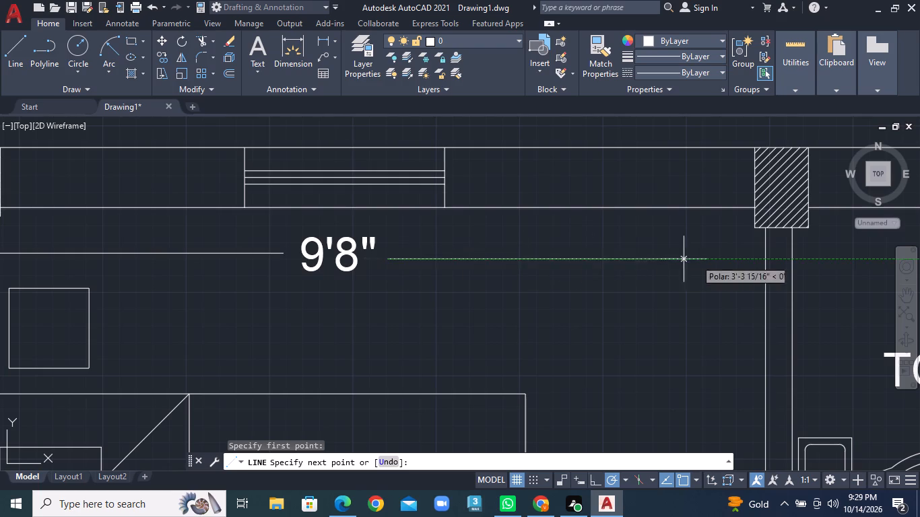
{"action": "left_click", "coordinate": [764, 260]}
{"action": "right_click", "coordinate": [764, 260]}
{"action": "left_click", "coordinate": [789, 270]}
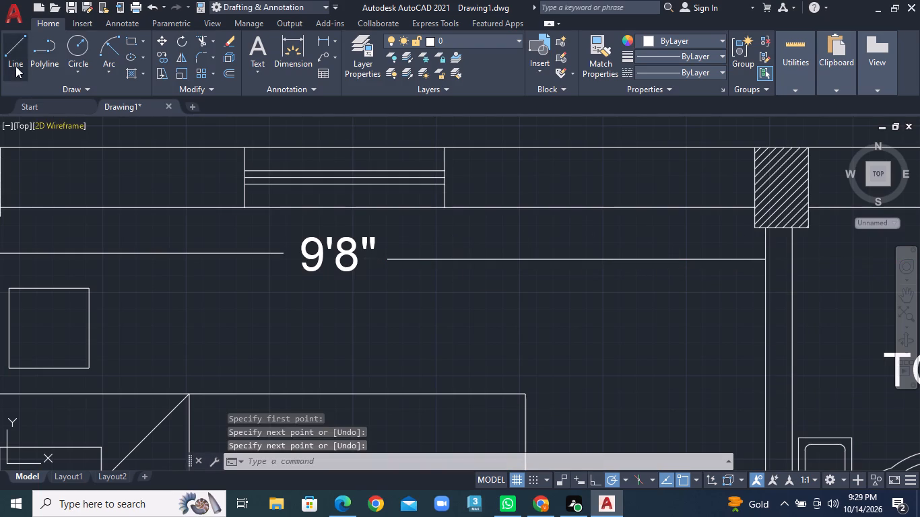
Draw a two-stroke open arrowhead where the 9'8" dimension line meets the toilet-side wall.
{"action": "left_click", "coordinate": [15, 65]}
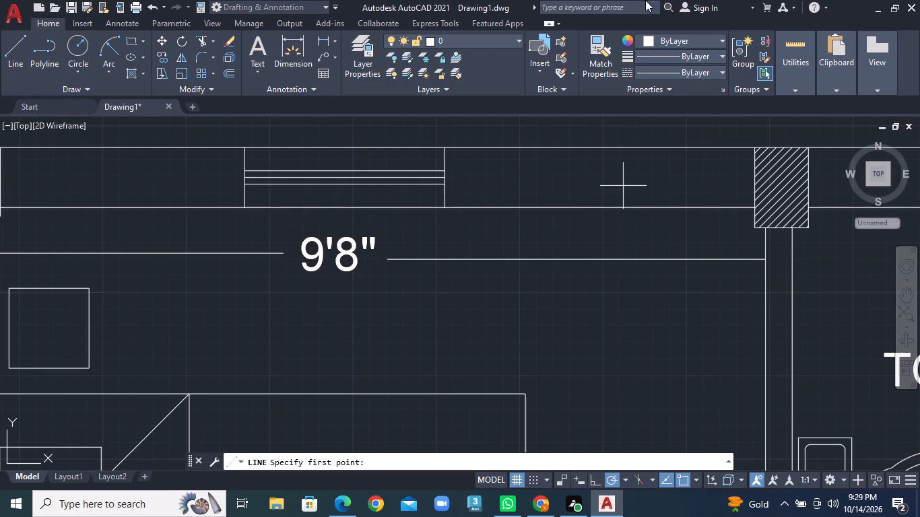
{"action": "left_click", "coordinate": [729, 244]}
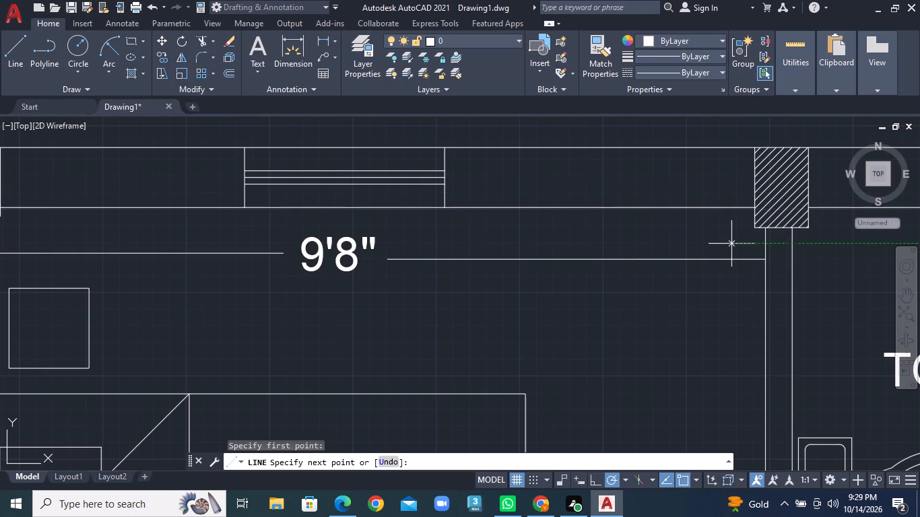
{"action": "left_click", "coordinate": [768, 258]}
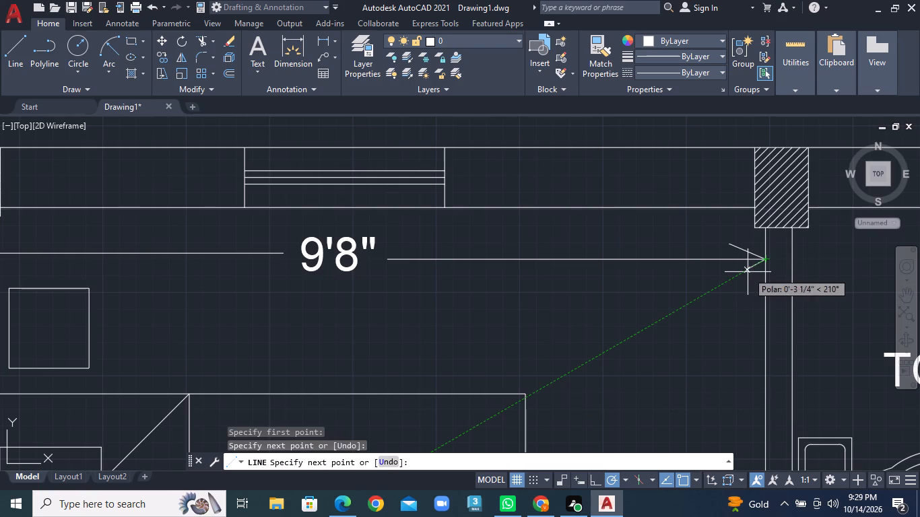
{"action": "left_click", "coordinate": [736, 275]}
{"action": "right_click", "coordinate": [736, 275]}
{"action": "left_click", "coordinate": [771, 281]}
Draw a matching two-stroke arrowhead where the 9'8" dimension line meets the bedroom's left wall.
{"action": "scroll", "coordinate": [440, 244], "scroll_direction": "down", "scroll_amount": 1}
{"action": "middle_click_drag", "start_coordinate": [457, 242], "coordinate": [538, 238]}
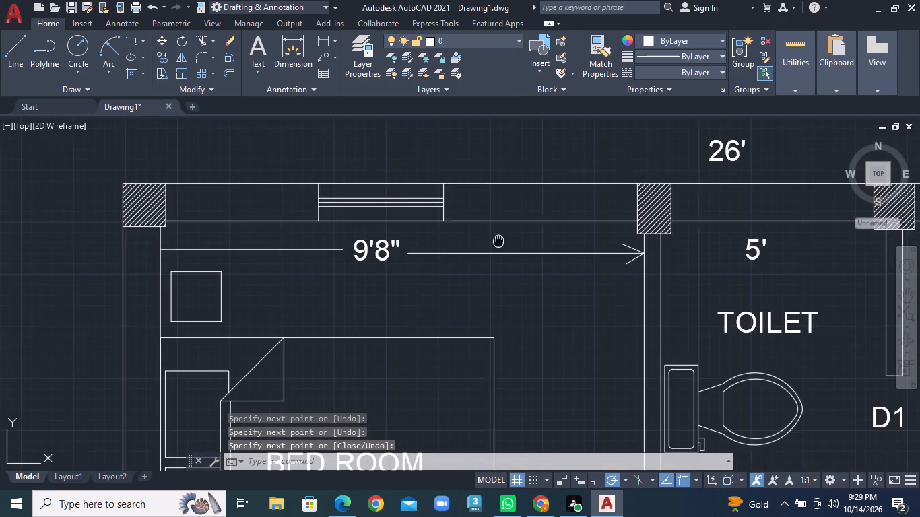
{"action": "middle_click_drag", "start_coordinate": [538, 238], "coordinate": [610, 227]}
{"action": "left_click", "coordinate": [5, 53]}
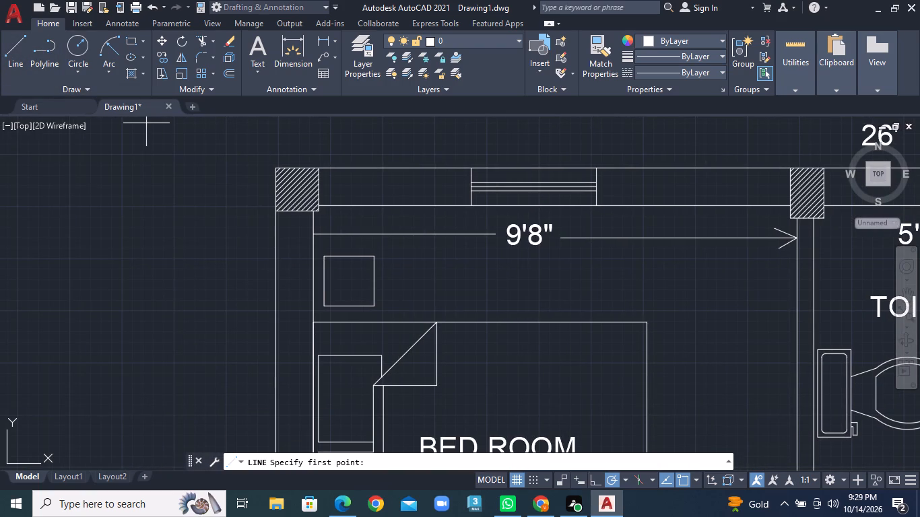
{"action": "scroll", "coordinate": [298, 214], "scroll_direction": "up", "scroll_amount": 1}
{"action": "scroll", "coordinate": [320, 273], "scroll_direction": "up", "scroll_amount": 1}
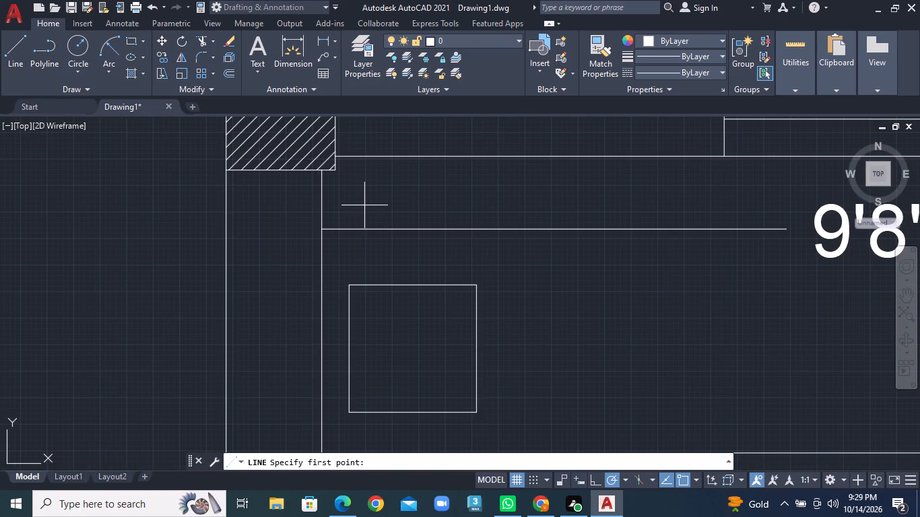
{"action": "left_click", "coordinate": [366, 204]}
{"action": "left_click", "coordinate": [325, 229]}
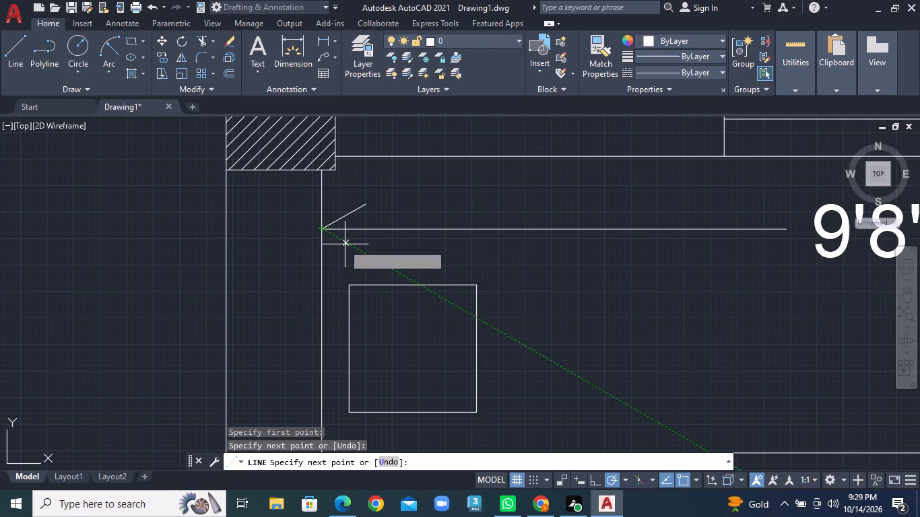
{"action": "left_click", "coordinate": [366, 254]}
{"action": "right_click", "coordinate": [366, 254]}
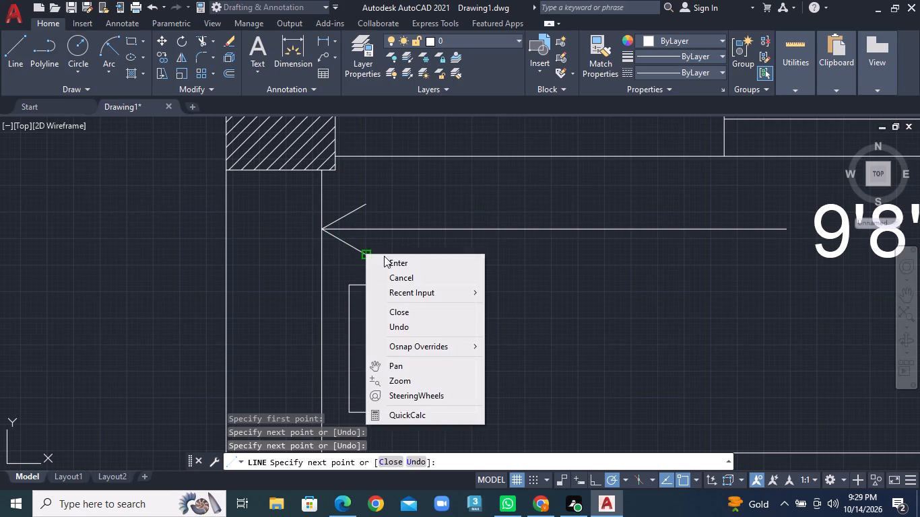
{"action": "left_click", "coordinate": [387, 267]}
Draw a vertical dimension line in the upper-left bedroom from the top wall through the nightstand into the upper pillow.
{"action": "scroll", "coordinate": [445, 258], "scroll_direction": "down", "scroll_amount": 2}
{"action": "middle_click_drag", "start_coordinate": [584, 279], "coordinate": [301, 175]}
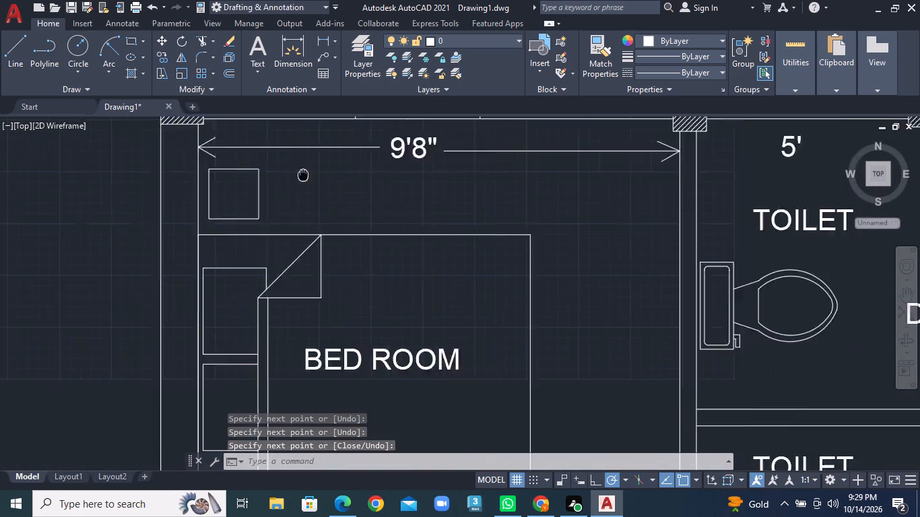
{"action": "left_click", "coordinate": [16, 67]}
{"action": "scroll", "coordinate": [174, 199], "scroll_direction": "down", "scroll_amount": 2}
{"action": "middle_click_drag", "start_coordinate": [222, 262], "coordinate": [329, 215]}
{"action": "scroll", "coordinate": [299, 191], "scroll_direction": "up", "scroll_amount": 1}
{"action": "scroll", "coordinate": [323, 199], "scroll_direction": "down", "scroll_amount": 1}
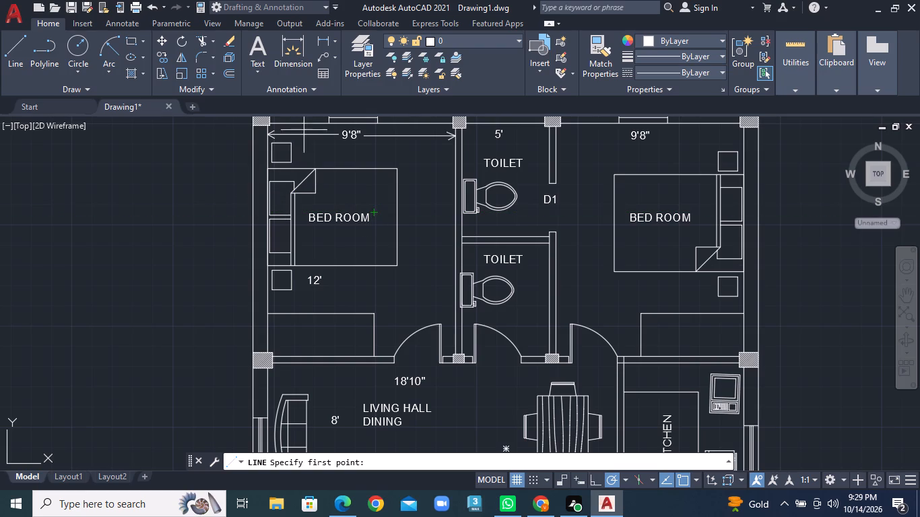
{"action": "left_click", "coordinate": [284, 123]}
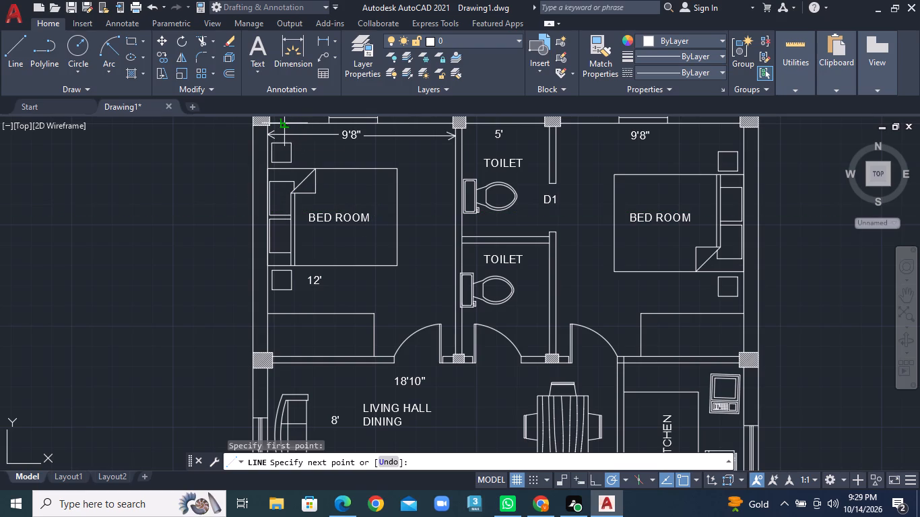
{"action": "left_click", "coordinate": [282, 190]}
{"action": "right_click", "coordinate": [282, 190]}
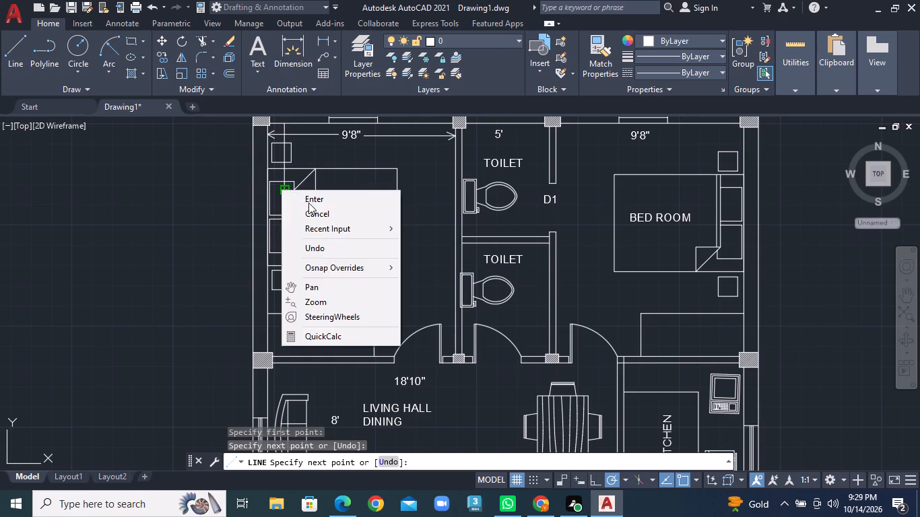
{"action": "left_click", "coordinate": [312, 203]}
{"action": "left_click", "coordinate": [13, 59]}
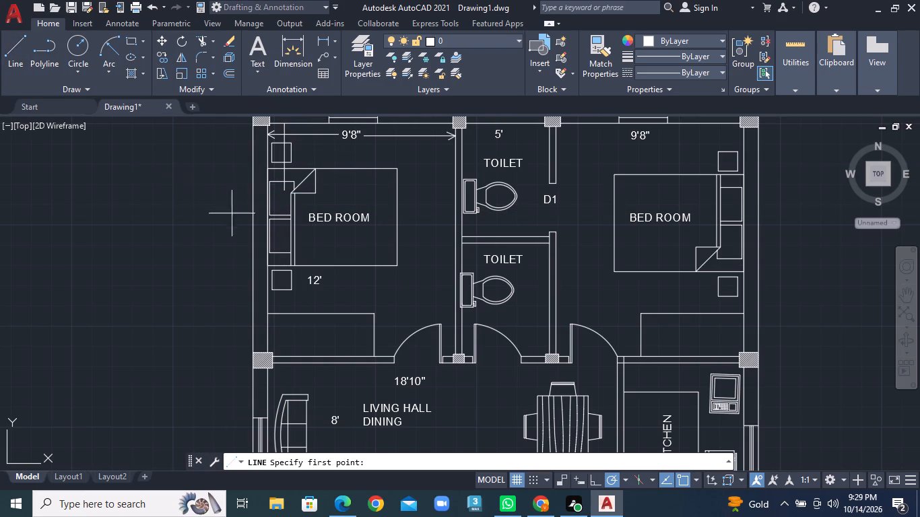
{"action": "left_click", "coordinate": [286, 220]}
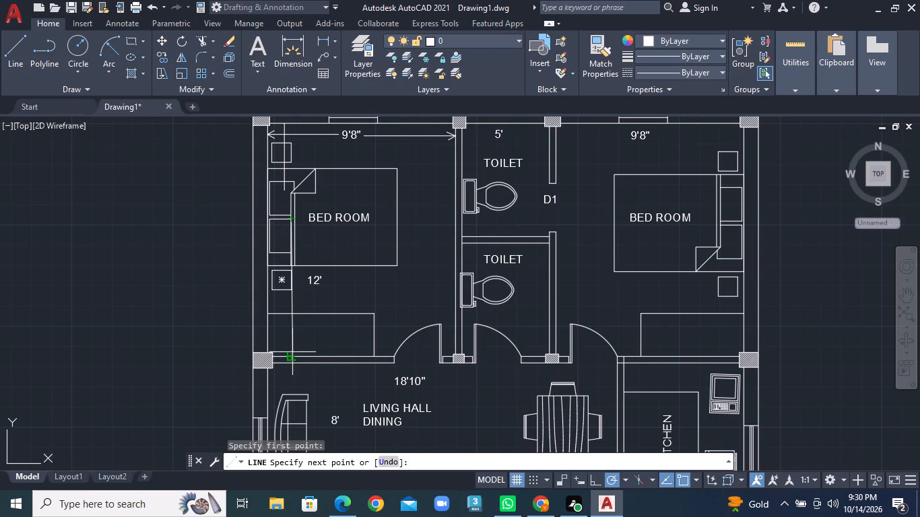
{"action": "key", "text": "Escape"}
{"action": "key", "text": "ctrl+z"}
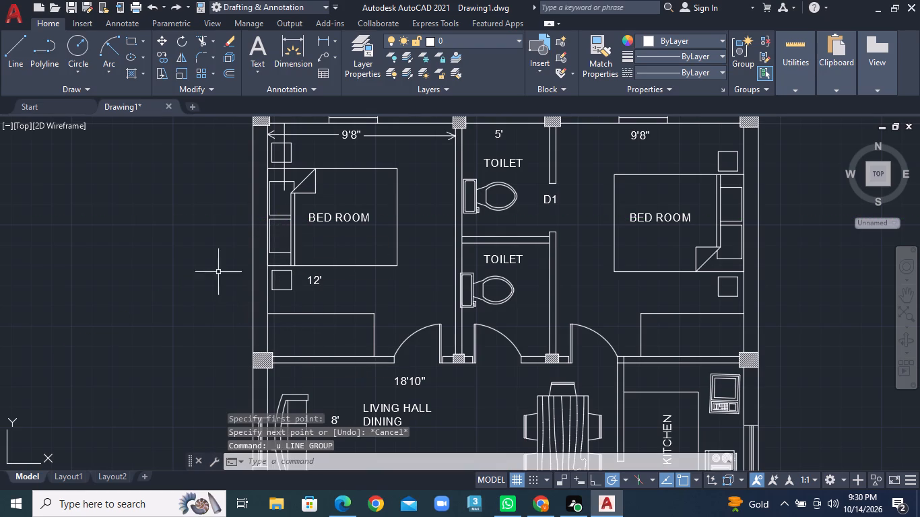
Draw a vertical line from the lower pillow's bottom edge through the lower nightstand to the bedroom's bottom wall.
{"action": "left_click", "coordinate": [12, 56]}
{"action": "scroll", "coordinate": [246, 180], "scroll_direction": "up", "scroll_amount": 1}
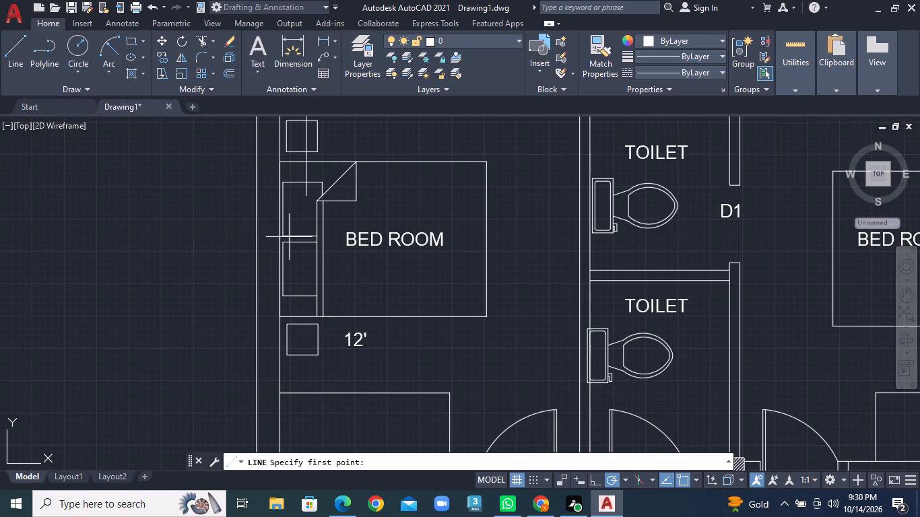
{"action": "middle_click_drag", "start_coordinate": [294, 238], "coordinate": [308, 141]}
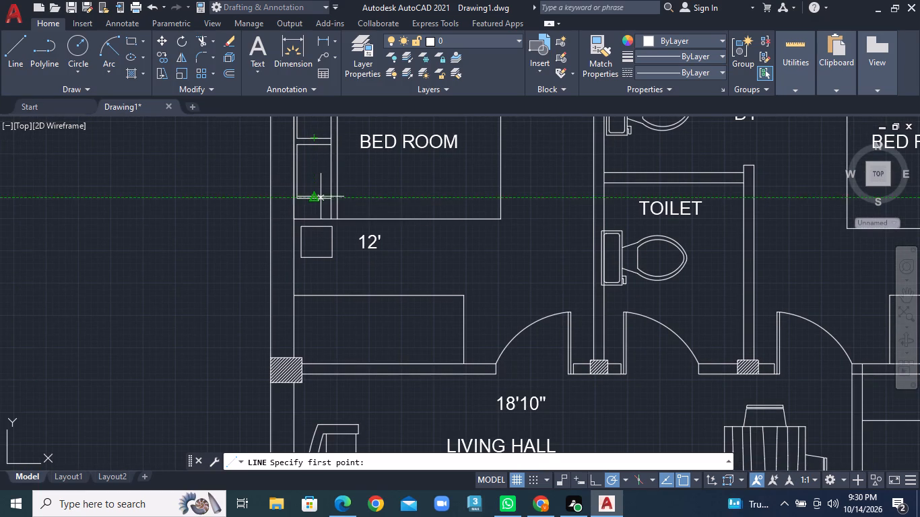
{"action": "left_click", "coordinate": [323, 196]}
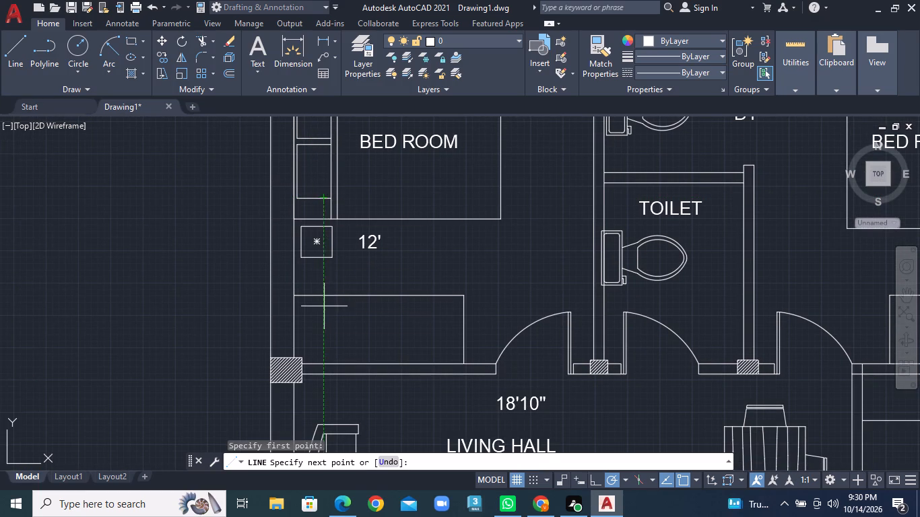
{"action": "left_click", "coordinate": [326, 359]}
{"action": "right_click", "coordinate": [326, 359]}
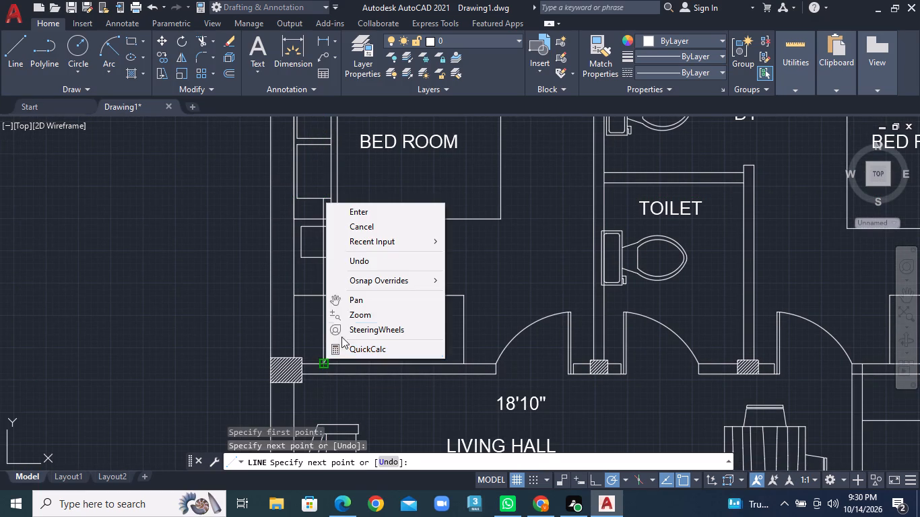
{"action": "left_click", "coordinate": [356, 209]}
Move the 12' value into the lower pillow, in line with the vertical dimension line.
{"action": "left_click", "coordinate": [366, 239]}
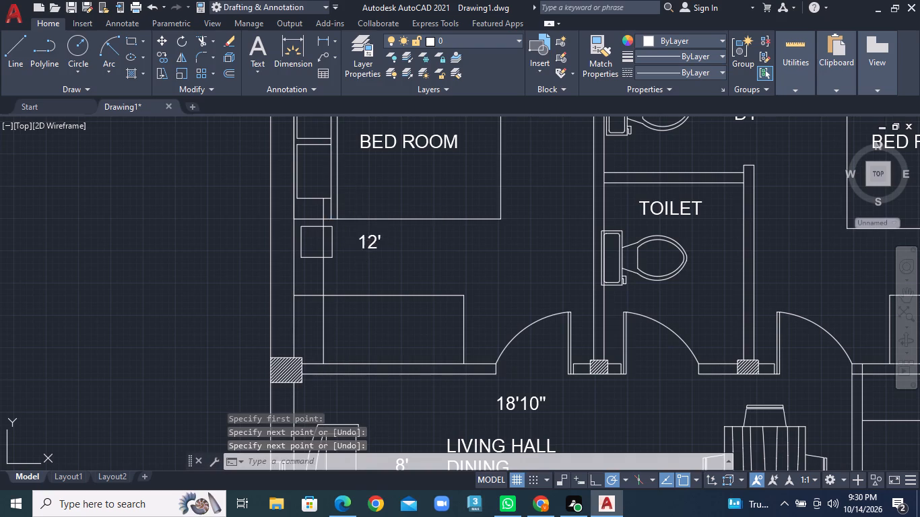
{"action": "right_click", "coordinate": [366, 239]}
{"action": "left_click", "coordinate": [393, 261]}
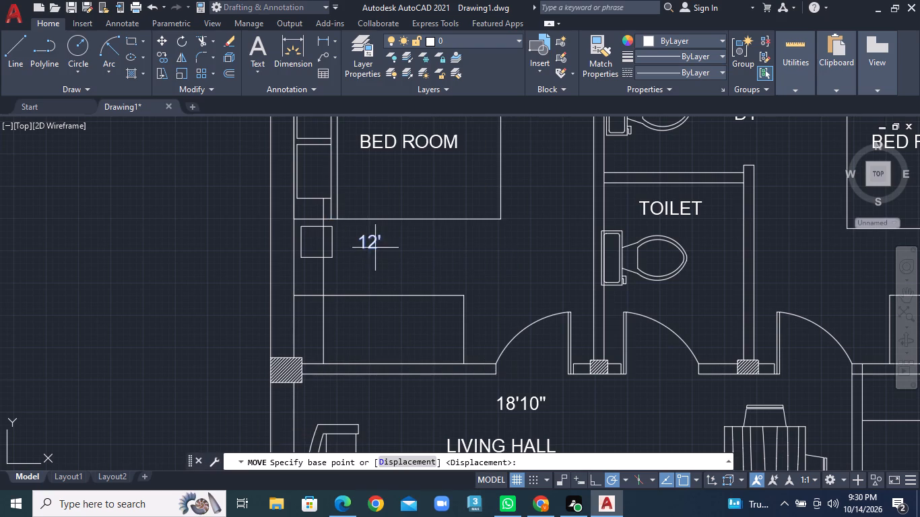
{"action": "left_click", "coordinate": [374, 248]}
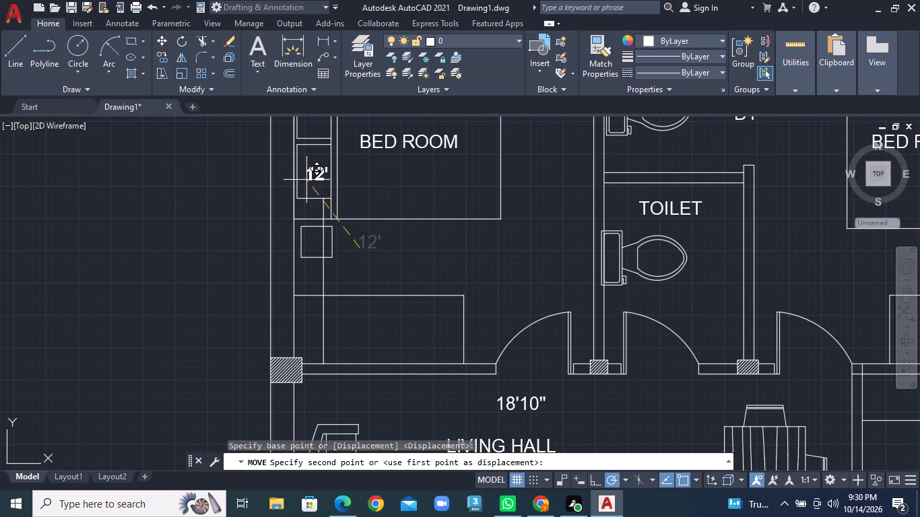
{"action": "left_click", "coordinate": [306, 180]}
Draw a line continuing the upper vertical dimension line from its lower end to the lower pillow, just above the 12' value.
{"action": "middle_click_drag", "start_coordinate": [339, 186], "coordinate": [327, 291]}
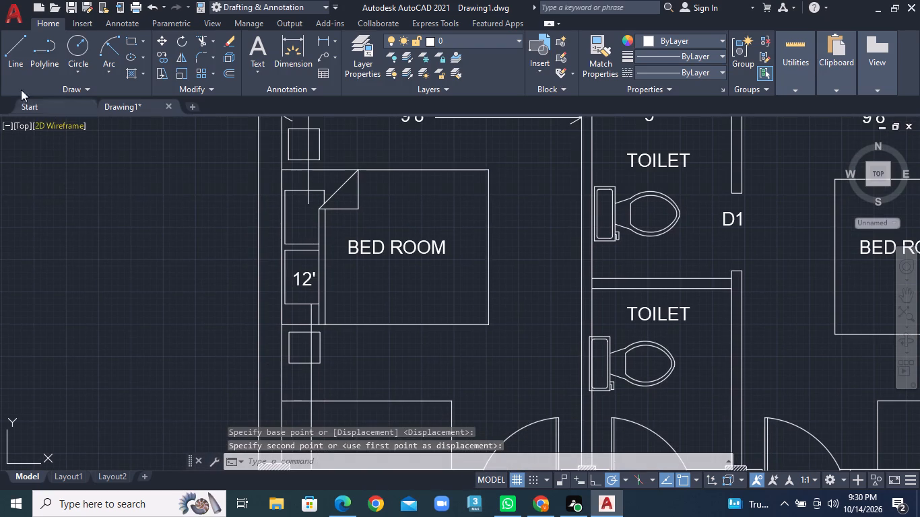
{"action": "left_click", "coordinate": [9, 58]}
{"action": "left_click", "coordinate": [312, 206]}
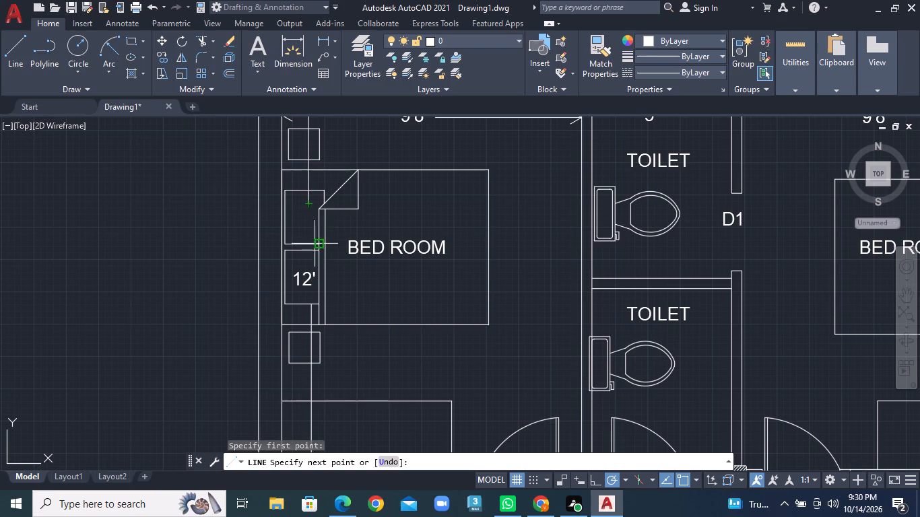
{"action": "left_click", "coordinate": [306, 254]}
{"action": "right_click", "coordinate": [306, 254]}
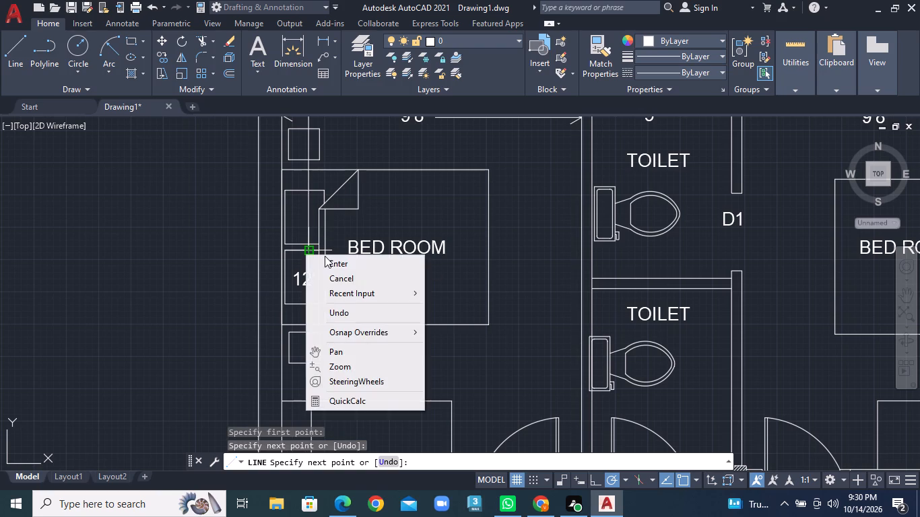
{"action": "left_click", "coordinate": [325, 256]}
{"action": "left_click", "coordinate": [328, 267]}
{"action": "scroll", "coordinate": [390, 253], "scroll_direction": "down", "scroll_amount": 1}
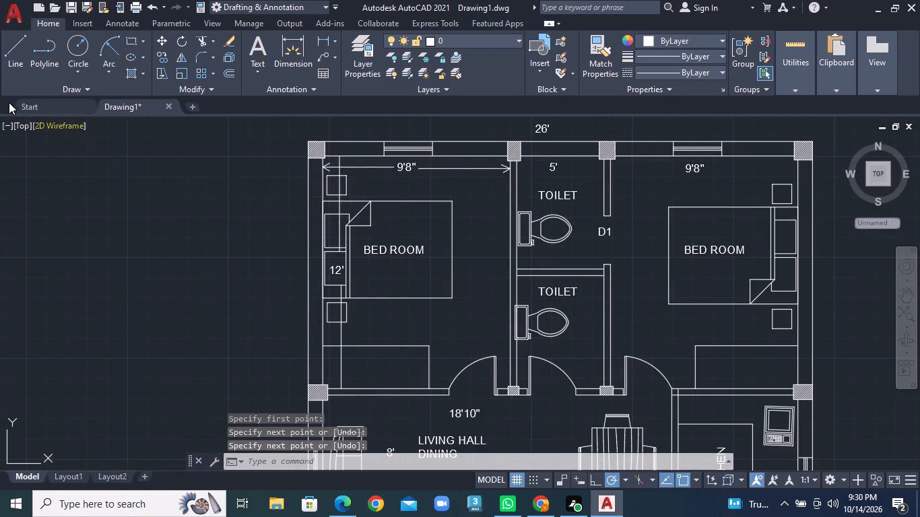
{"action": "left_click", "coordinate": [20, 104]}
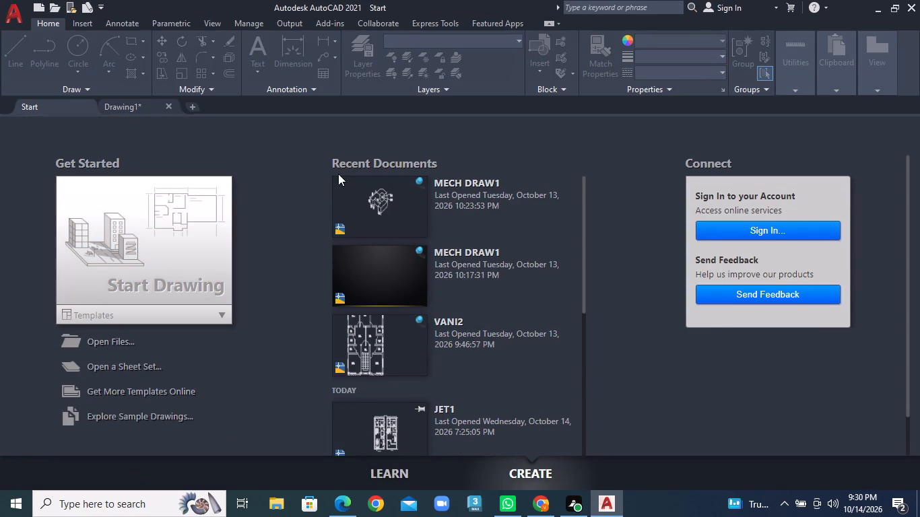
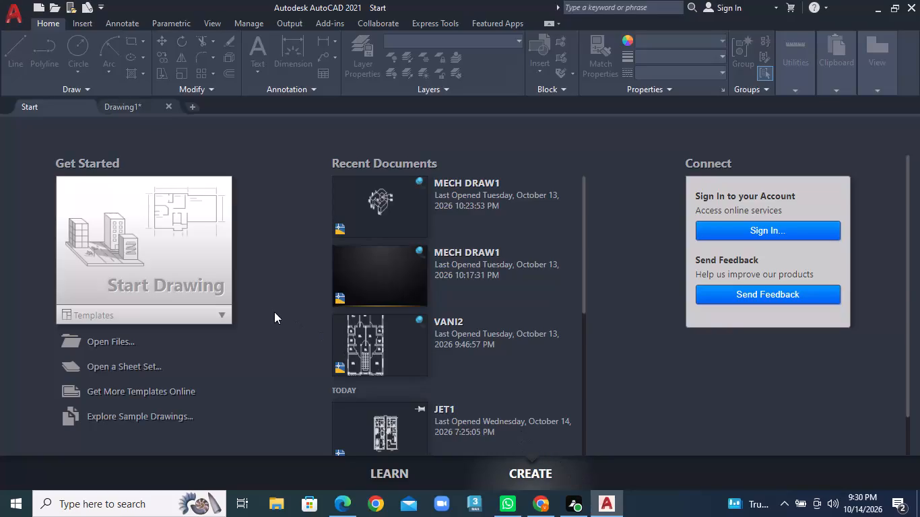
Start a new blank drawing from the start page and return to the floor plan in Drawing1.
{"action": "double_click", "coordinate": [202, 262]}
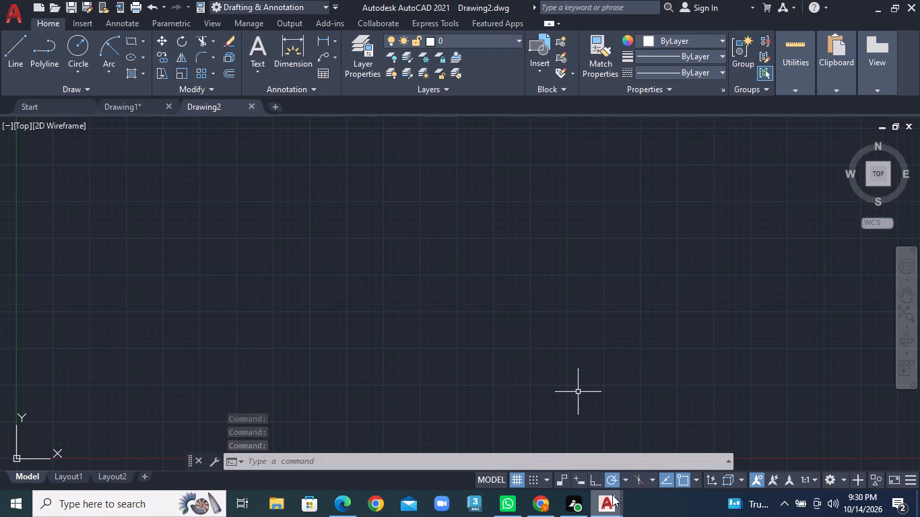
{"action": "left_click", "coordinate": [564, 448]}
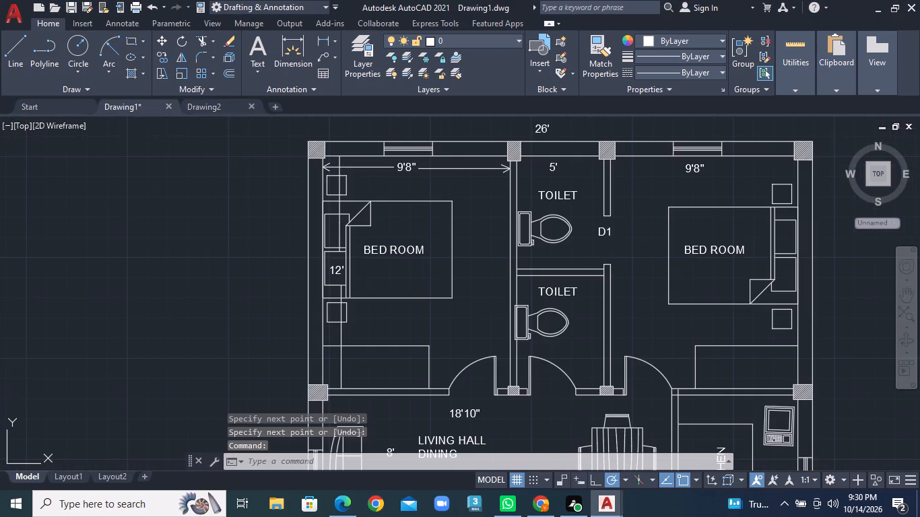
Save the floor plan drawing in the OneDrive folder under the file name EGO.
{"action": "scroll", "coordinate": [461, 308], "scroll_direction": "down", "scroll_amount": 2}
{"action": "middle_click_drag", "start_coordinate": [465, 285], "coordinate": [423, 216]}
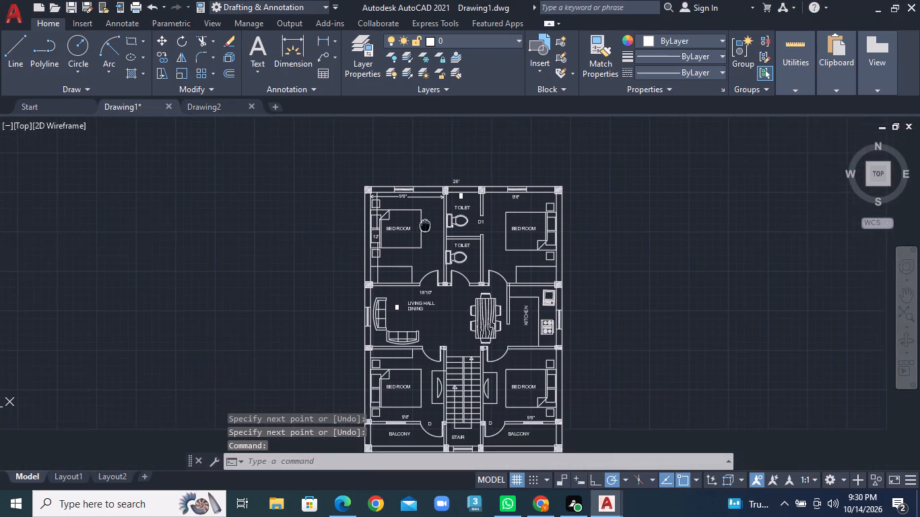
{"action": "middle_click_drag", "start_coordinate": [423, 216], "coordinate": [418, 180]}
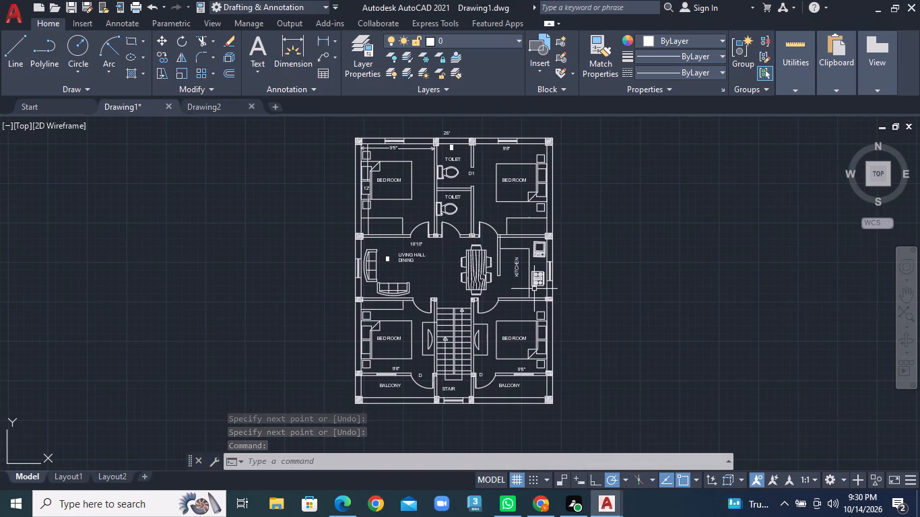
{"action": "key", "text": "ctrl+s"}
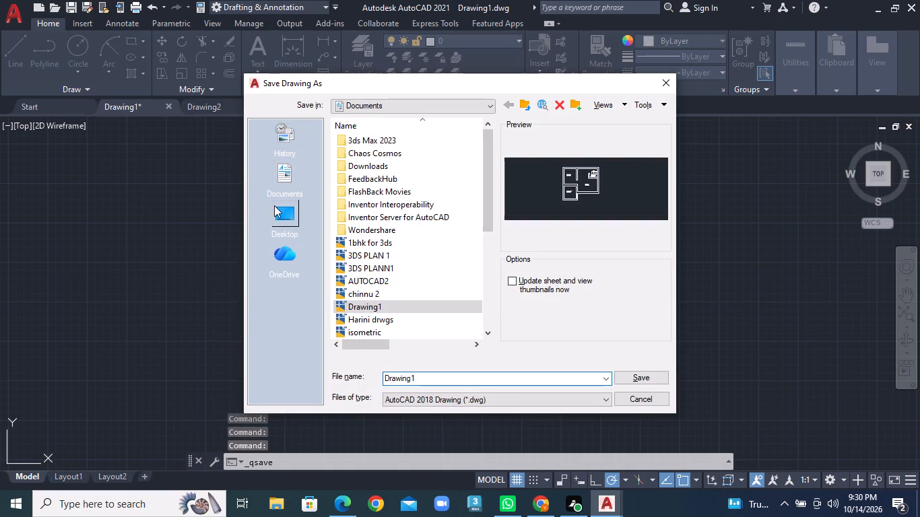
{"action": "left_click", "coordinate": [274, 205]}
{"action": "type", "text": "EGO"}
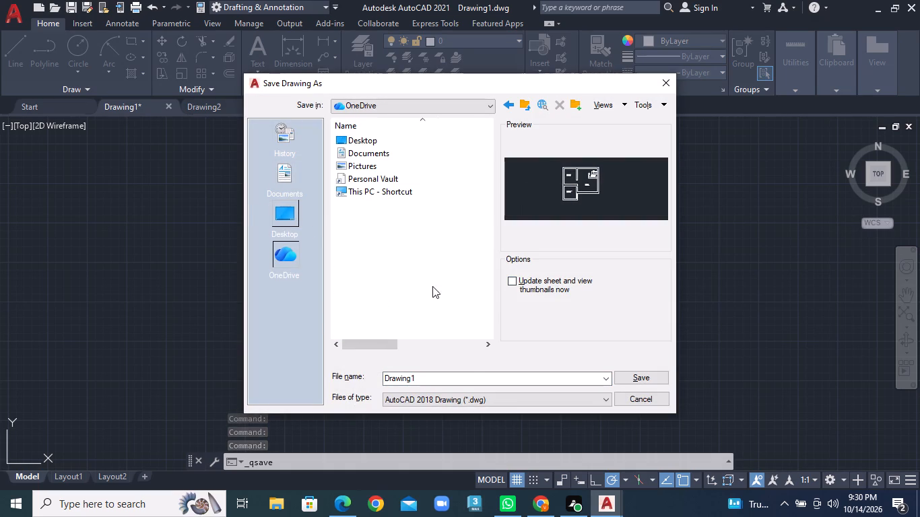
{"action": "left_click", "coordinate": [457, 376]}
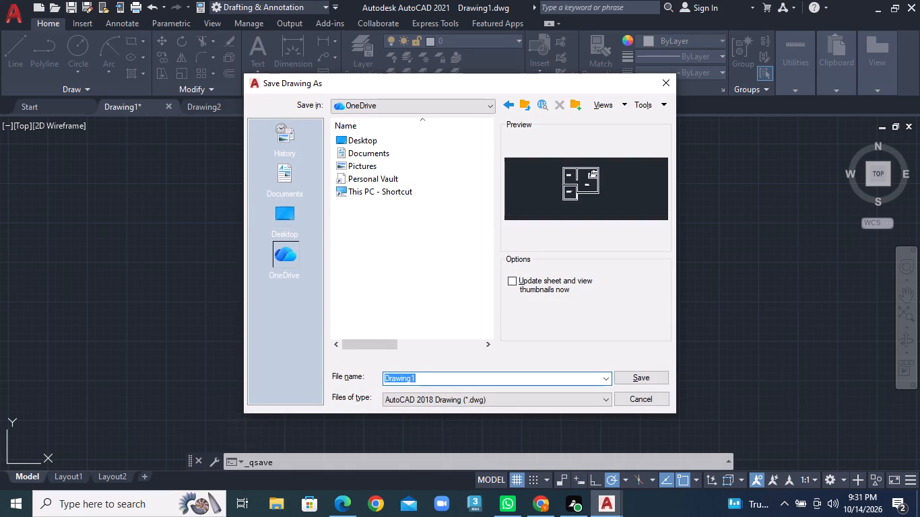
{"action": "type", "text": "EGO"}
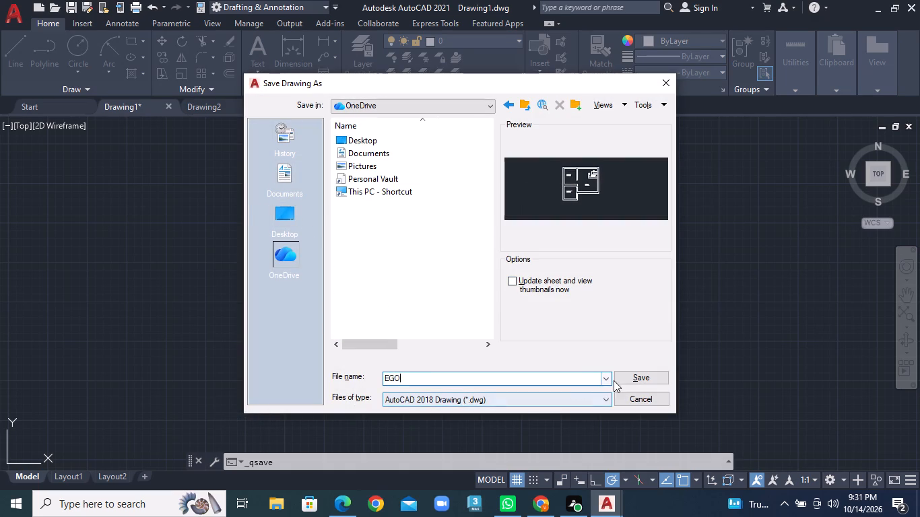
{"action": "left_click", "coordinate": [634, 377]}
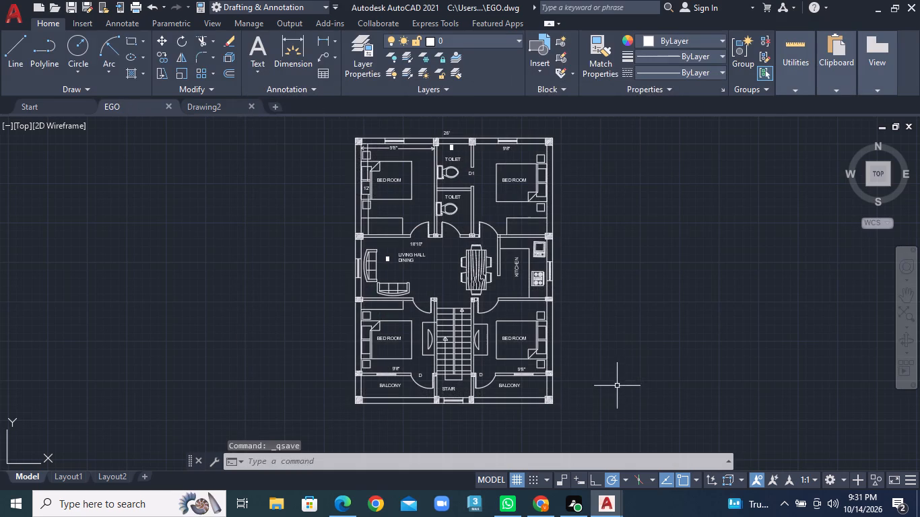
Save the drawing again, including a copy on the Desktop under the same name, EGO.
{"action": "left_click", "coordinate": [14, 22]}
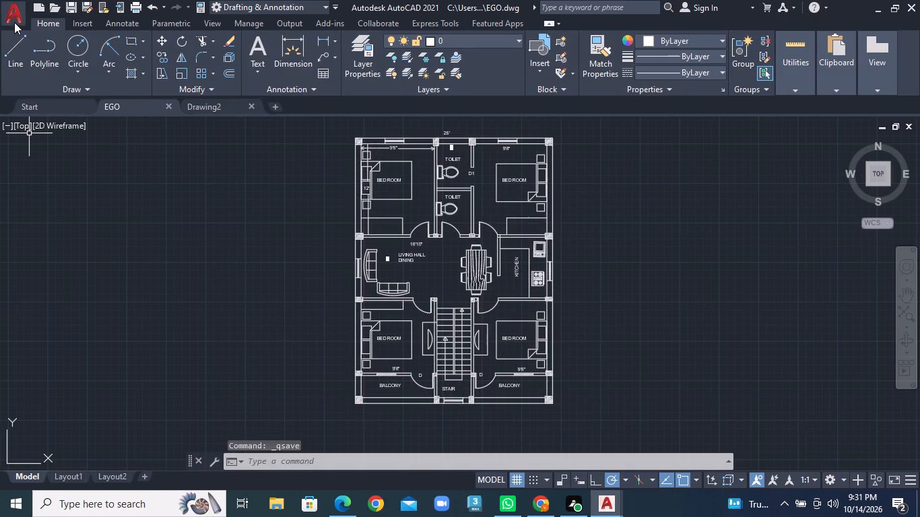
{"action": "left_click", "coordinate": [45, 146]}
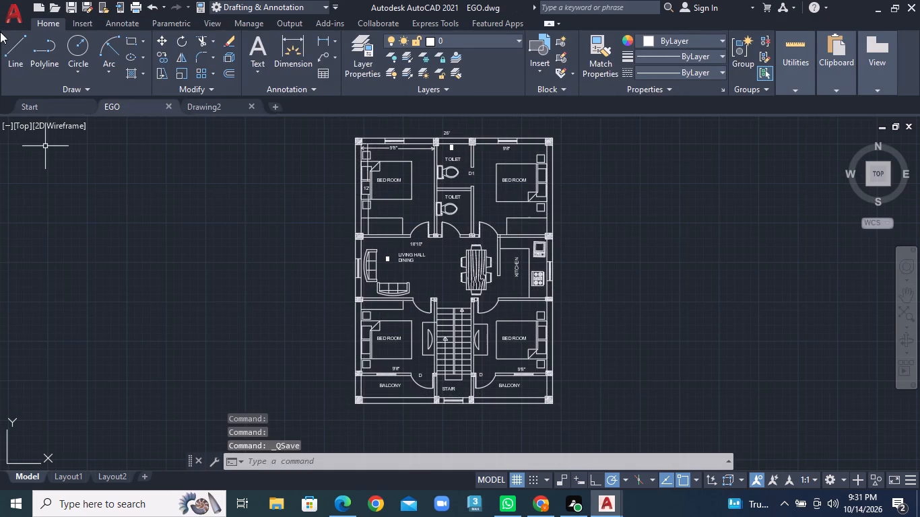
{"action": "left_click", "coordinate": [13, 22]}
{"action": "left_click", "coordinate": [55, 172]}
{"action": "left_click", "coordinate": [279, 219]}
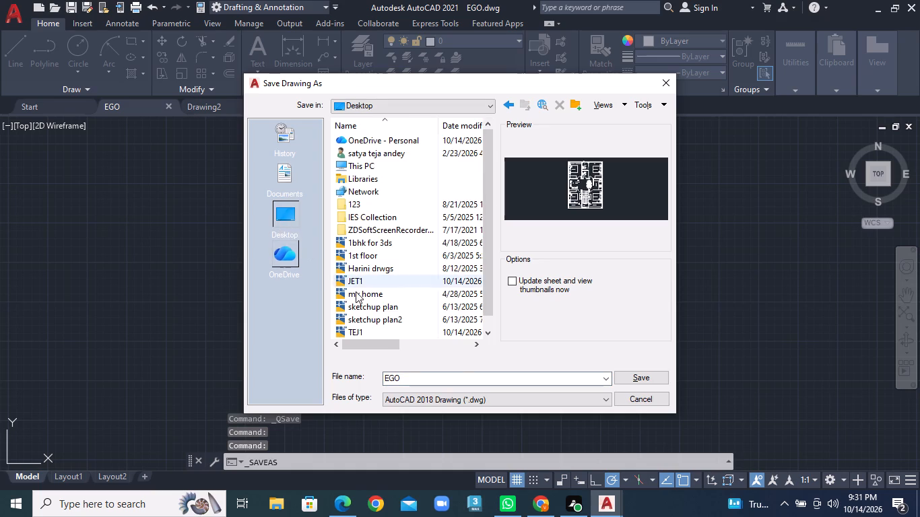
{"action": "left_click", "coordinate": [650, 382]}
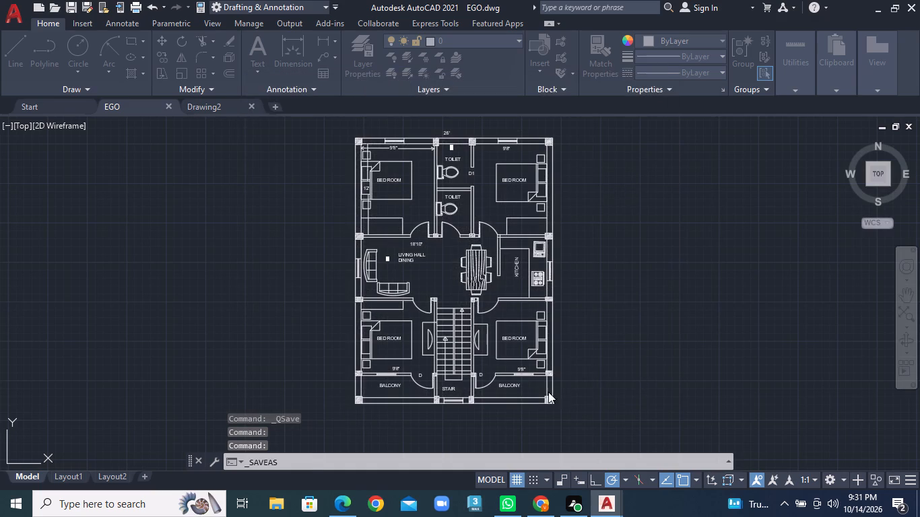
Draw a two-stroke arrowhead at the top end of the upper-left bedroom's vertical dimension line, pointing at the top wall.
{"action": "scroll", "coordinate": [416, 231], "scroll_direction": "up", "scroll_amount": 1}
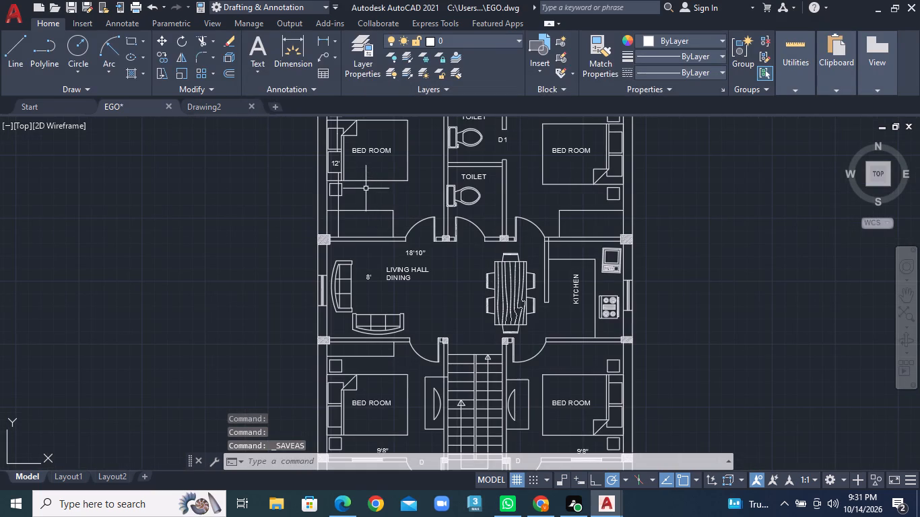
{"action": "middle_click_drag", "start_coordinate": [350, 182], "coordinate": [317, 258]}
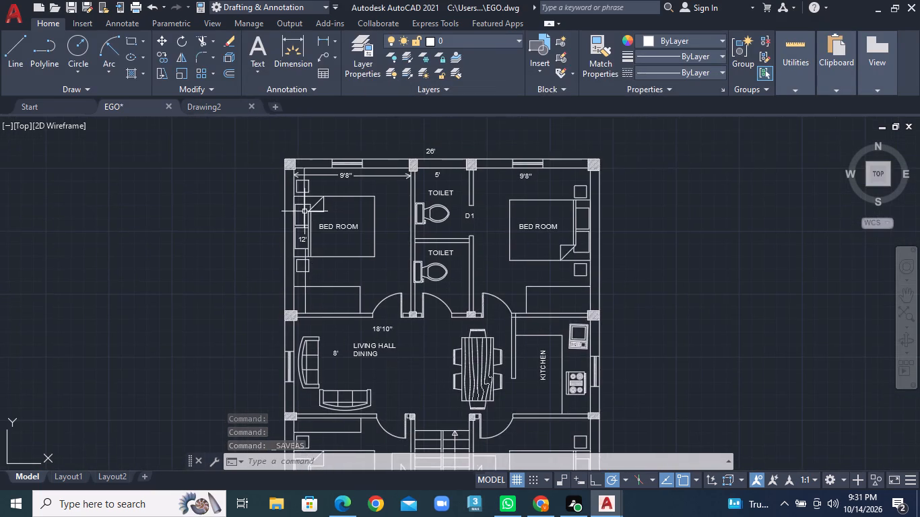
{"action": "scroll", "coordinate": [298, 181], "scroll_direction": "up", "scroll_amount": 3}
{"action": "middle_click_drag", "start_coordinate": [308, 166], "coordinate": [272, 214]}
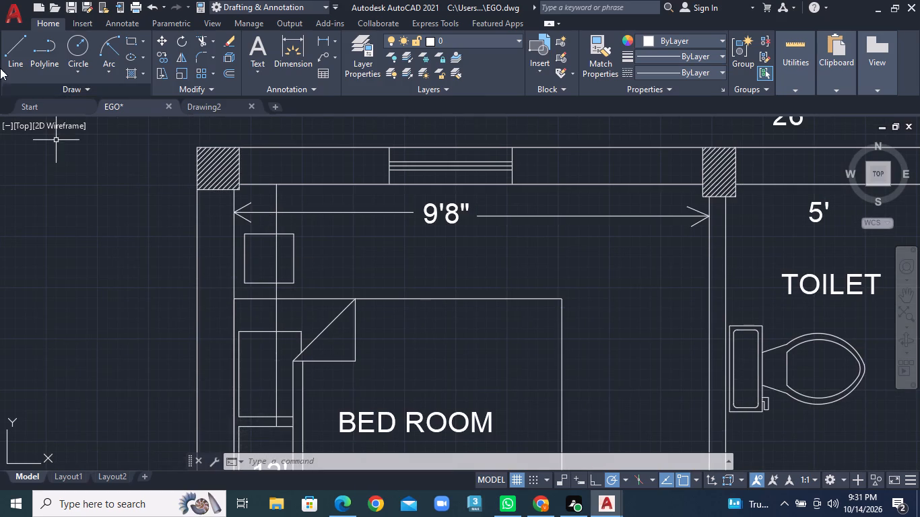
{"action": "left_click", "coordinate": [15, 64]}
{"action": "scroll", "coordinate": [253, 158], "scroll_direction": "up", "scroll_amount": 1}
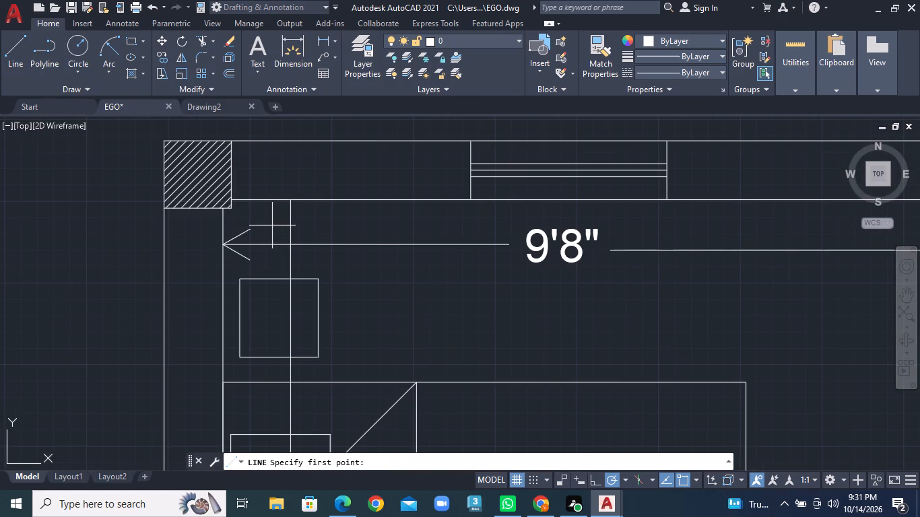
{"action": "left_click", "coordinate": [272, 226]}
{"action": "left_click", "coordinate": [290, 201]}
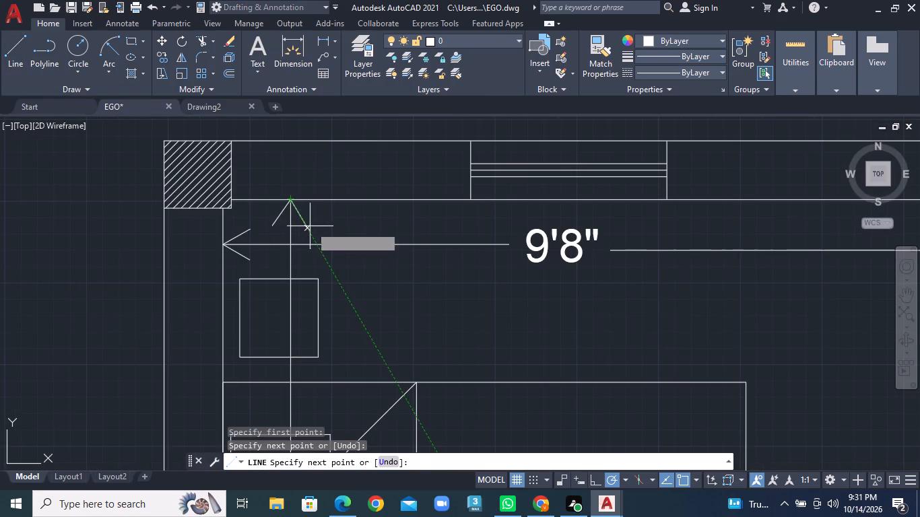
{"action": "double_click", "coordinate": [310, 226]}
{"action": "scroll", "coordinate": [310, 226], "scroll_direction": "up", "scroll_amount": 1}
{"action": "right_click", "coordinate": [310, 226]}
{"action": "left_click", "coordinate": [337, 235]}
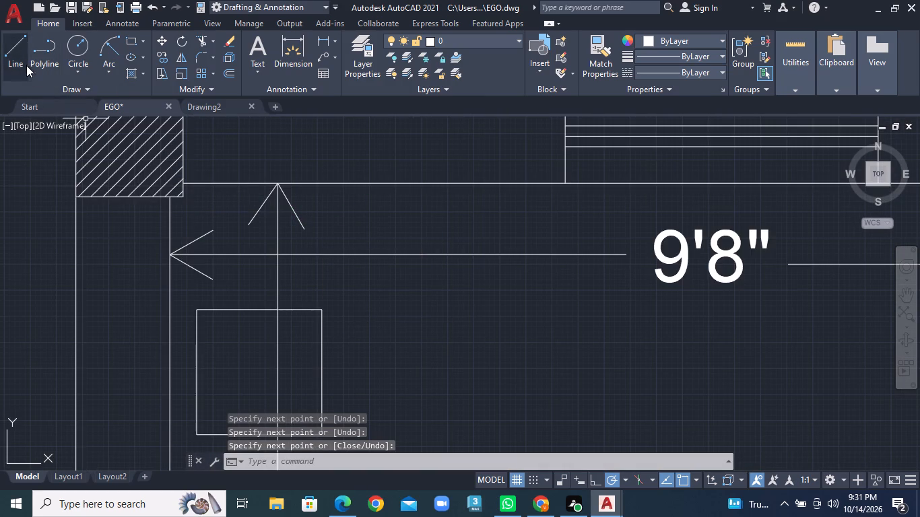
Draw a two-stroke arrowhead at the bottom end of the upper-left bedroom's vertical dimension line, pointing at the bottom wall.
{"action": "left_click", "coordinate": [20, 65]}
{"action": "scroll", "coordinate": [290, 263], "scroll_direction": "down", "scroll_amount": 3}
{"action": "middle_click_drag", "start_coordinate": [364, 336], "coordinate": [372, 173]}
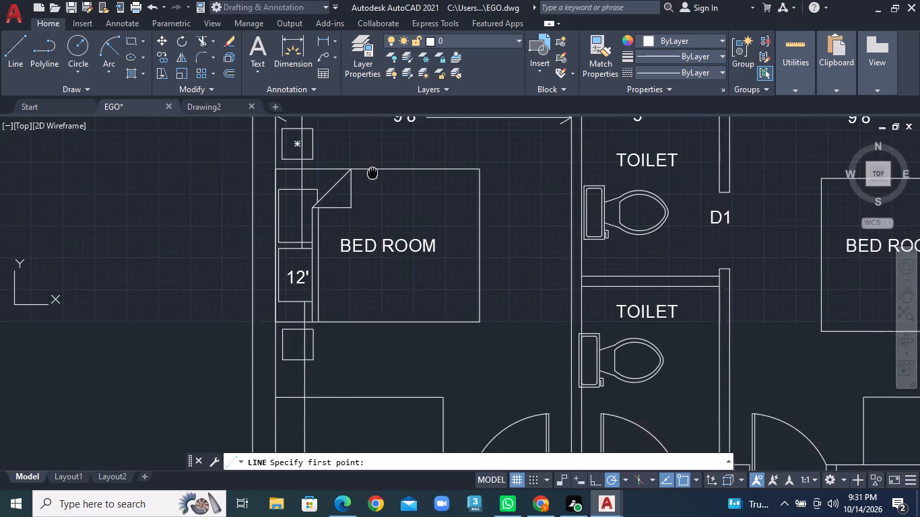
{"action": "middle_click_drag", "start_coordinate": [354, 361], "coordinate": [356, 178]}
{"action": "scroll", "coordinate": [319, 267], "scroll_direction": "up", "scroll_amount": 2}
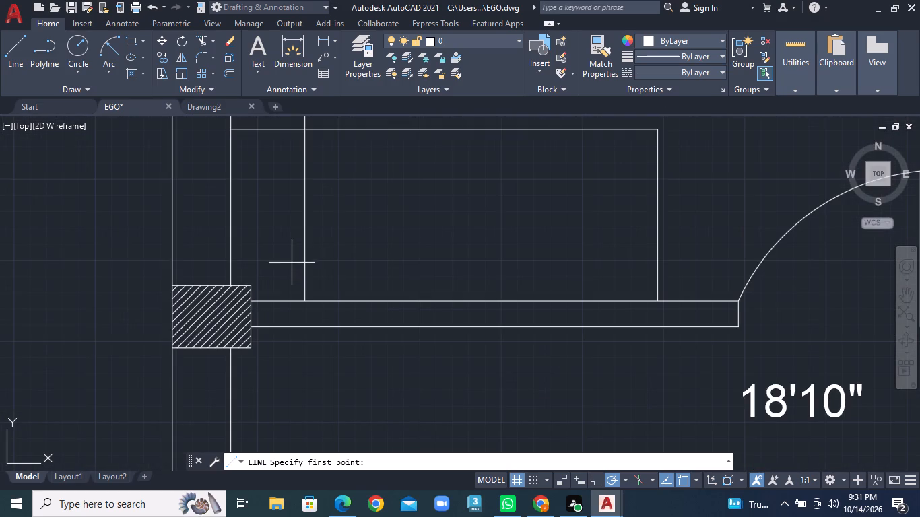
{"action": "left_click", "coordinate": [279, 250]}
{"action": "left_click", "coordinate": [305, 302]}
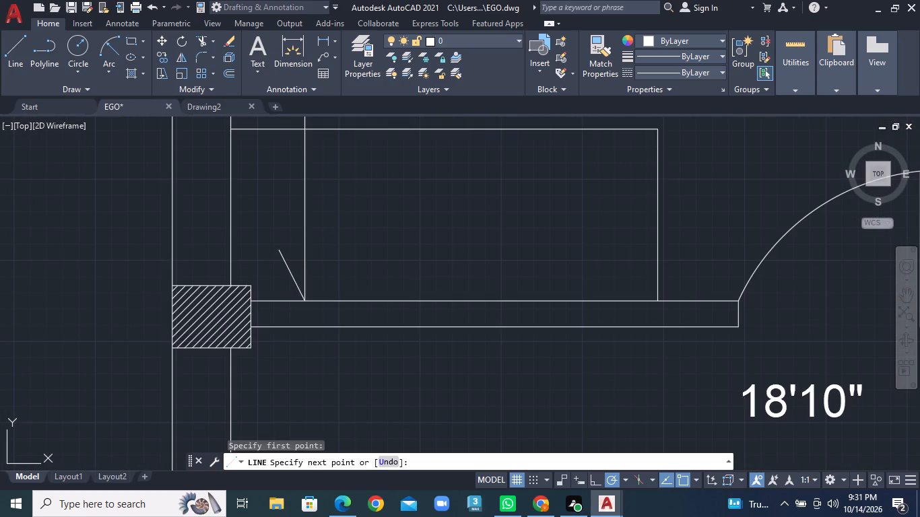
{"action": "left_click", "coordinate": [324, 244]}
{"action": "right_click", "coordinate": [324, 244]}
{"action": "left_click", "coordinate": [346, 248]}
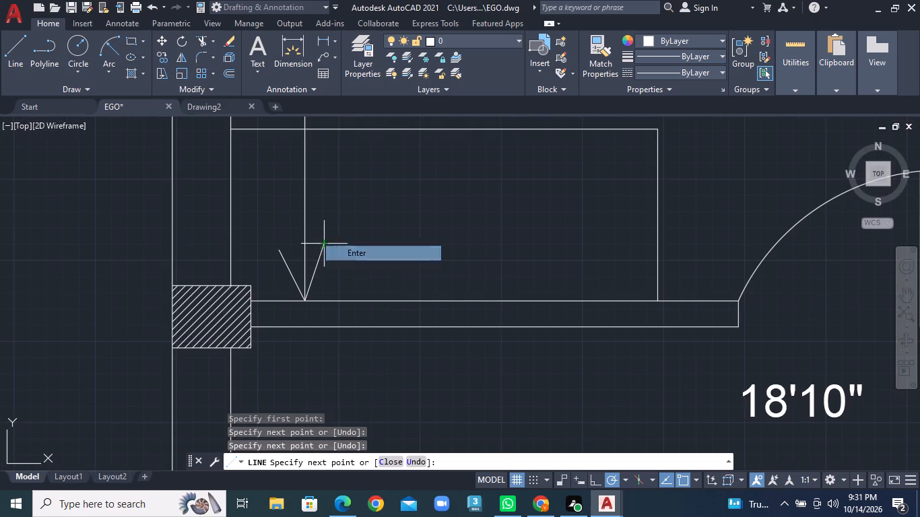
Move the living hall's 18'10" value about 2'-8" horizontally to the right, below the toilet door's hatched column.
{"action": "scroll", "coordinate": [399, 277], "scroll_direction": "down", "scroll_amount": 1}
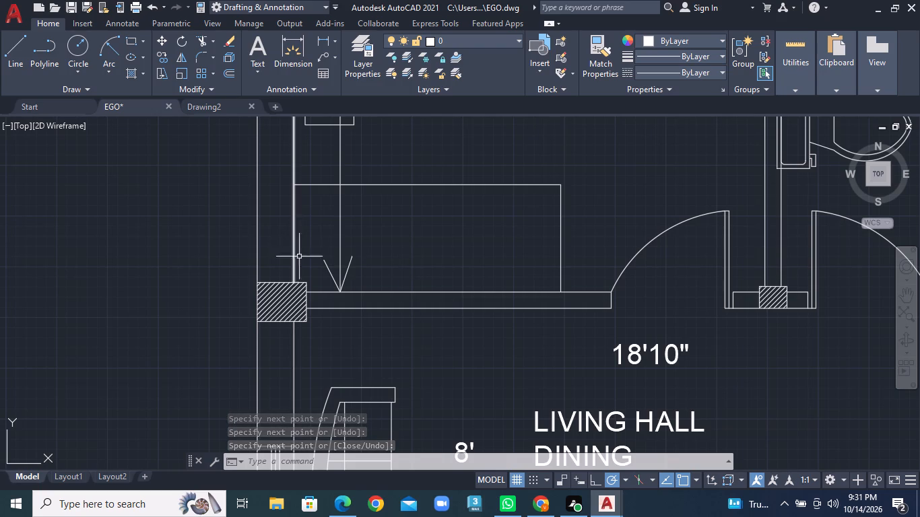
{"action": "scroll", "coordinate": [525, 294], "scroll_direction": "down", "scroll_amount": 1}
{"action": "middle_click_drag", "start_coordinate": [626, 305], "coordinate": [478, 263]}
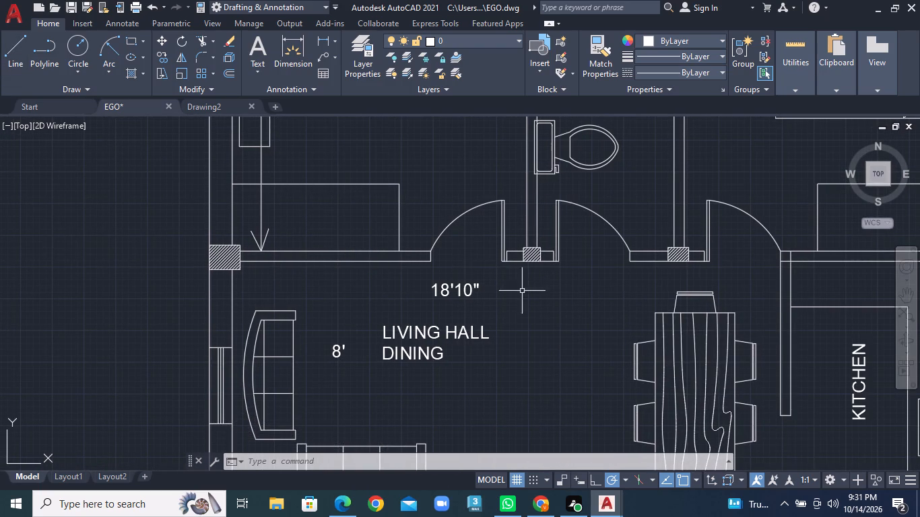
{"action": "left_click", "coordinate": [450, 289]}
{"action": "right_click", "coordinate": [450, 289]}
{"action": "left_click", "coordinate": [490, 256]}
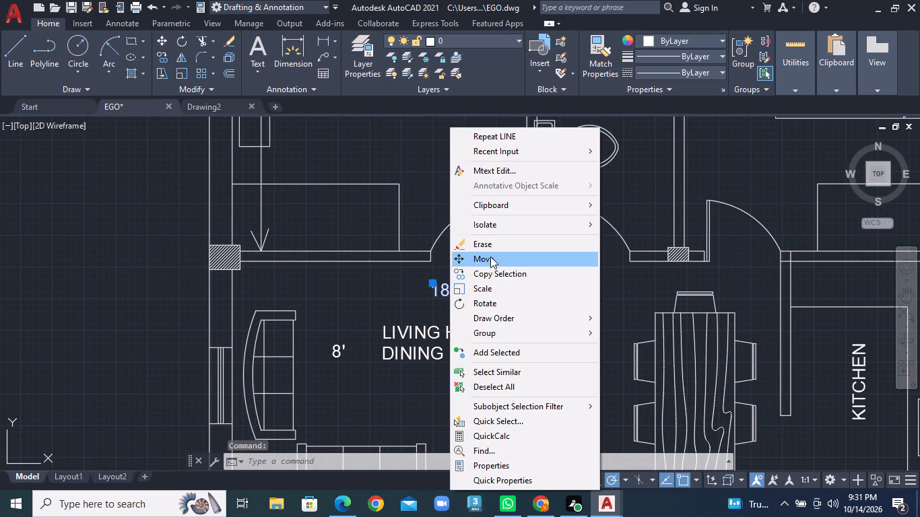
{"action": "left_click", "coordinate": [461, 288]}
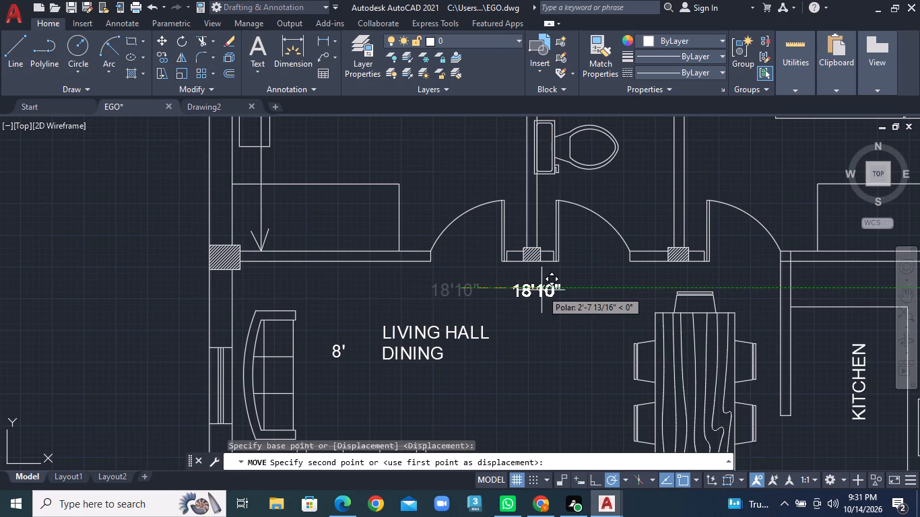
{"action": "left_click", "coordinate": [541, 290]}
{"action": "right_click", "coordinate": [541, 290]}
Draw a horizontal dimension line from just left of the 18'10" value to the living hall's left wall.
{"action": "left_click", "coordinate": [20, 61]}
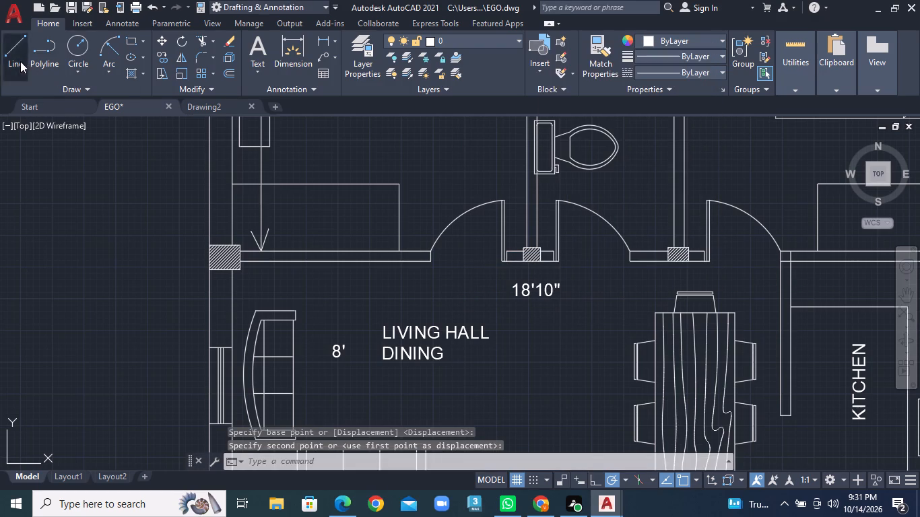
{"action": "left_click", "coordinate": [500, 292]}
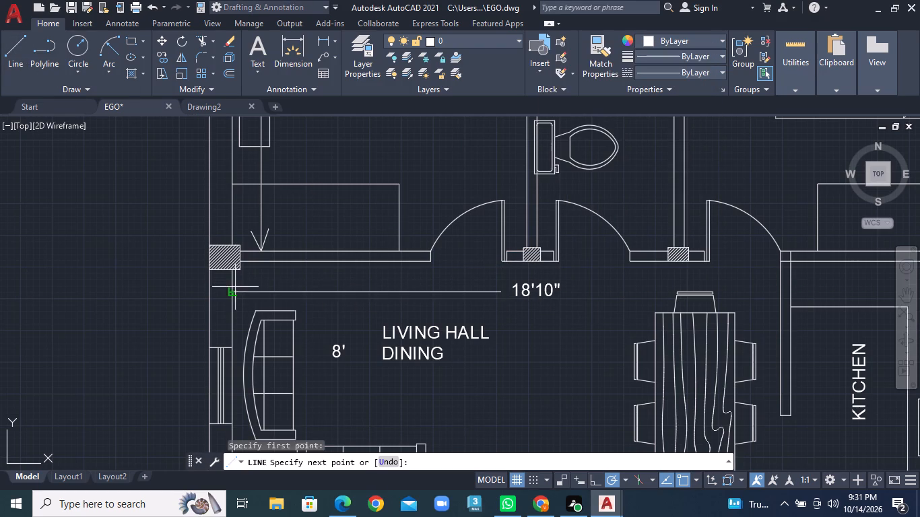
{"action": "left_click", "coordinate": [234, 288]}
{"action": "right_click", "coordinate": [234, 288]}
{"action": "left_click", "coordinate": [265, 291]}
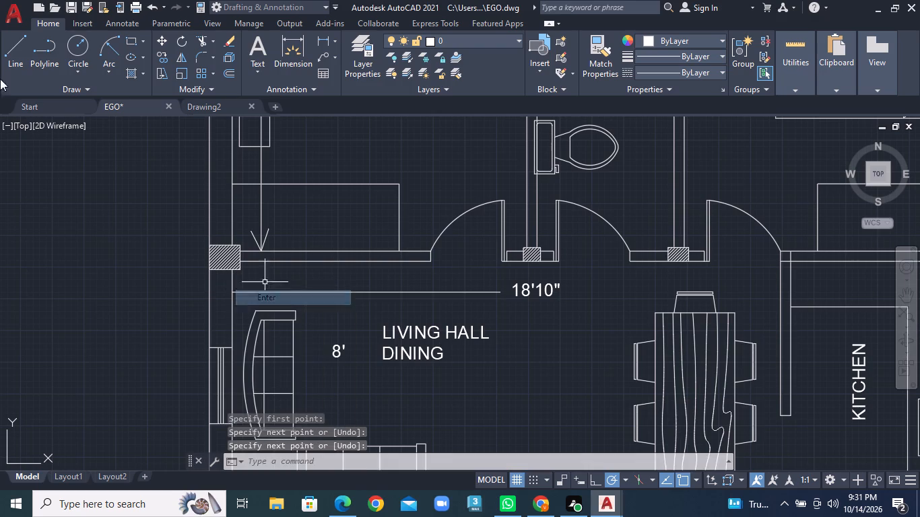
Draw a two-stroke arrowhead at the left end of the living hall's horizontal dimension line, pointing at the left wall.
{"action": "left_click", "coordinate": [5, 54]}
{"action": "scroll", "coordinate": [249, 255], "scroll_direction": "up", "scroll_amount": 3}
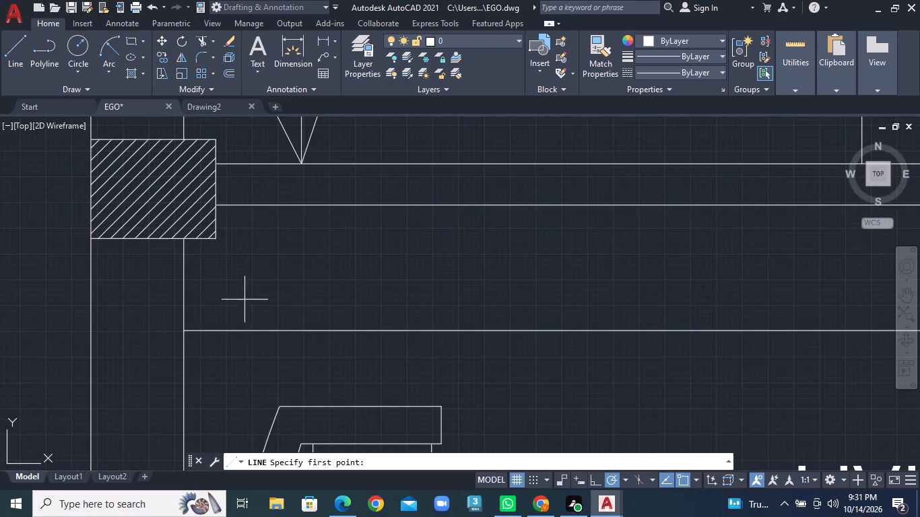
{"action": "left_click", "coordinate": [256, 291]}
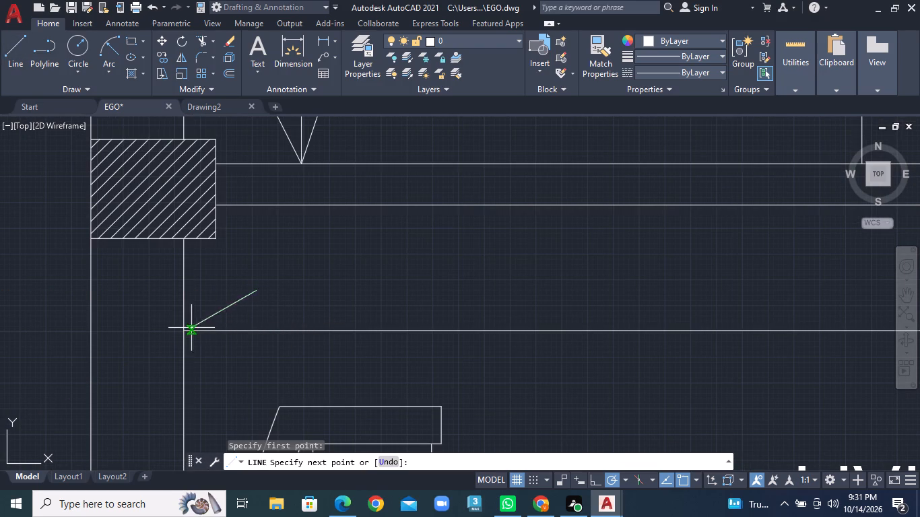
{"action": "left_click", "coordinate": [185, 329]}
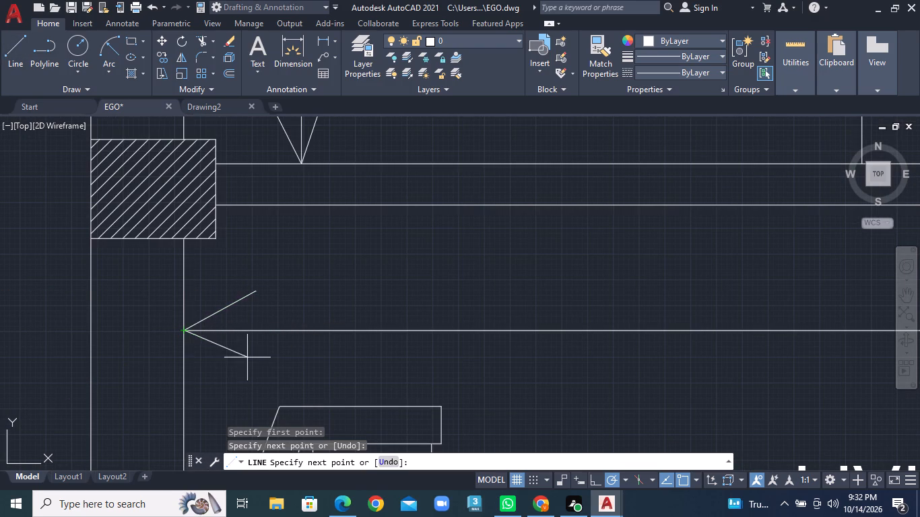
{"action": "left_click", "coordinate": [251, 364]}
{"action": "right_click", "coordinate": [251, 364]}
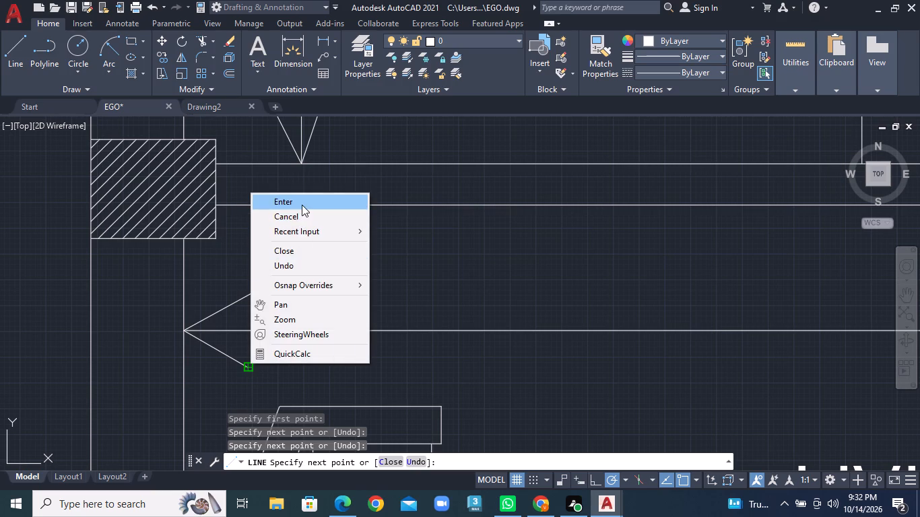
{"action": "left_click", "coordinate": [302, 205]}
Draw a horizontal dimension line from just right of the 18'10" value to the kitchen's left wall.
{"action": "left_click", "coordinate": [9, 61]}
{"action": "scroll", "coordinate": [449, 223], "scroll_direction": "down", "scroll_amount": 2}
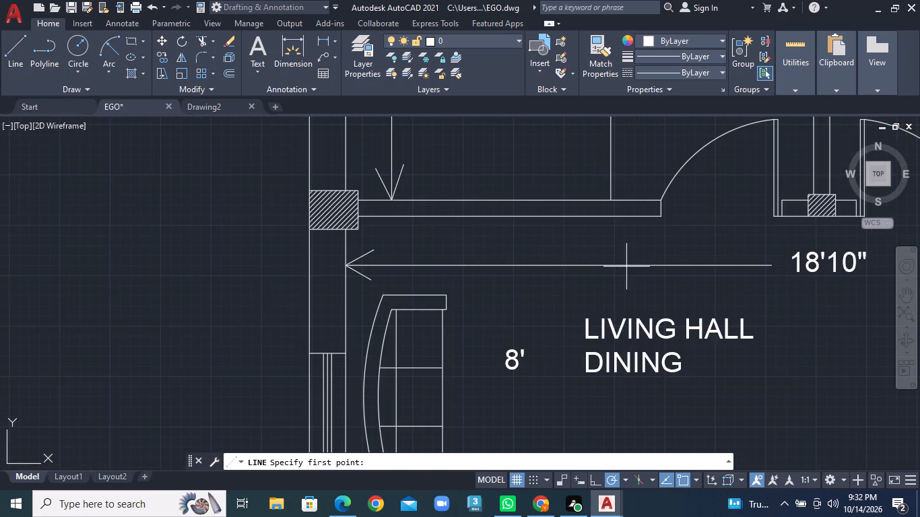
{"action": "scroll", "coordinate": [627, 267], "scroll_direction": "down", "scroll_amount": 2}
{"action": "middle_click_drag", "start_coordinate": [763, 275], "coordinate": [279, 254]}
{"action": "scroll", "coordinate": [307, 234], "scroll_direction": "up", "scroll_amount": 2}
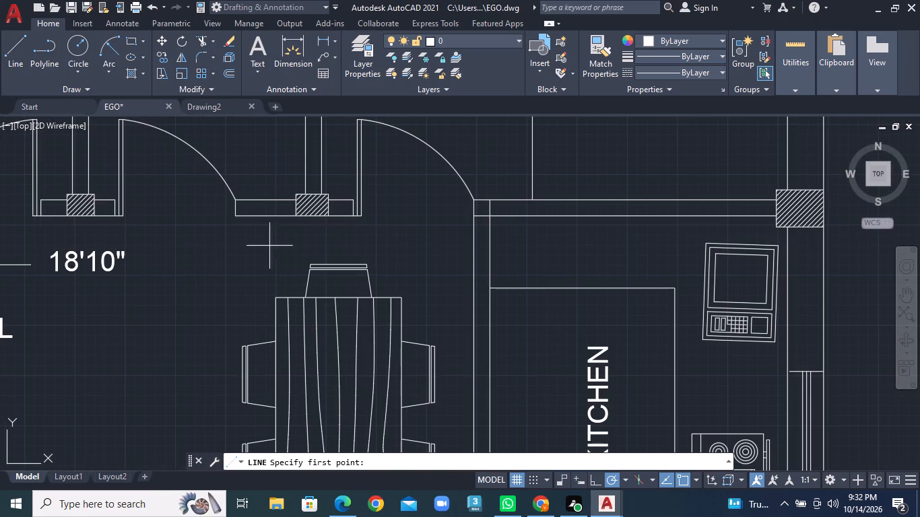
{"action": "left_click", "coordinate": [137, 261]}
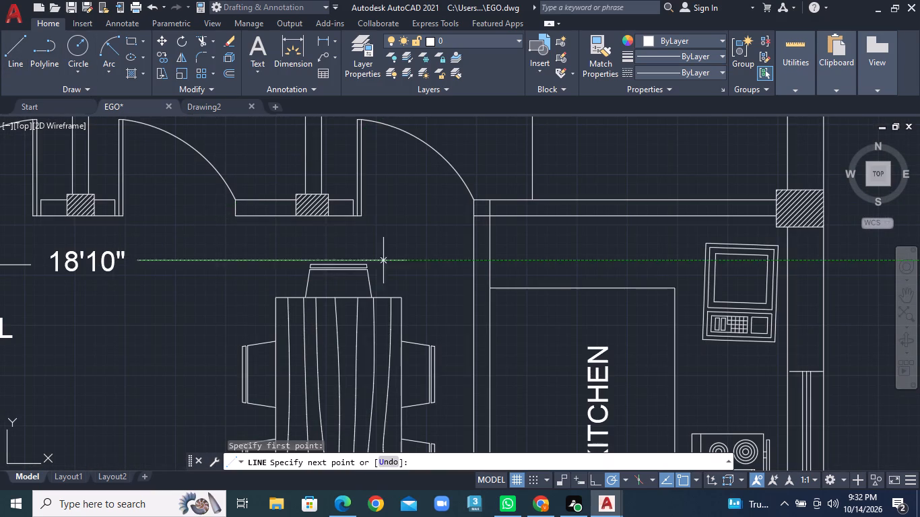
{"action": "left_click", "coordinate": [474, 263]}
{"action": "right_click", "coordinate": [474, 263]}
{"action": "left_click", "coordinate": [490, 269]}
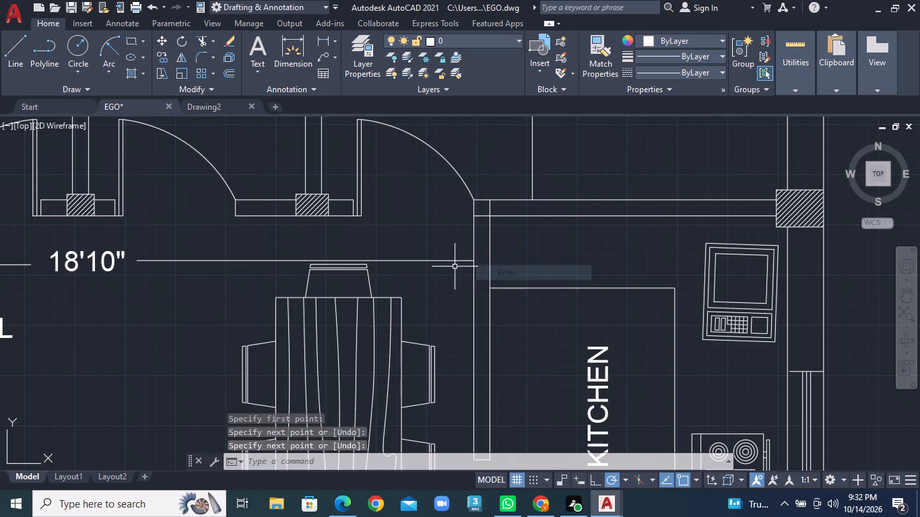
Draw a two-stroke arrowhead at the right end of the living hall's horizontal dimension line, pointing at the kitchen wall.
{"action": "left_click", "coordinate": [7, 52]}
{"action": "scroll", "coordinate": [479, 236], "scroll_direction": "up", "scroll_amount": 1}
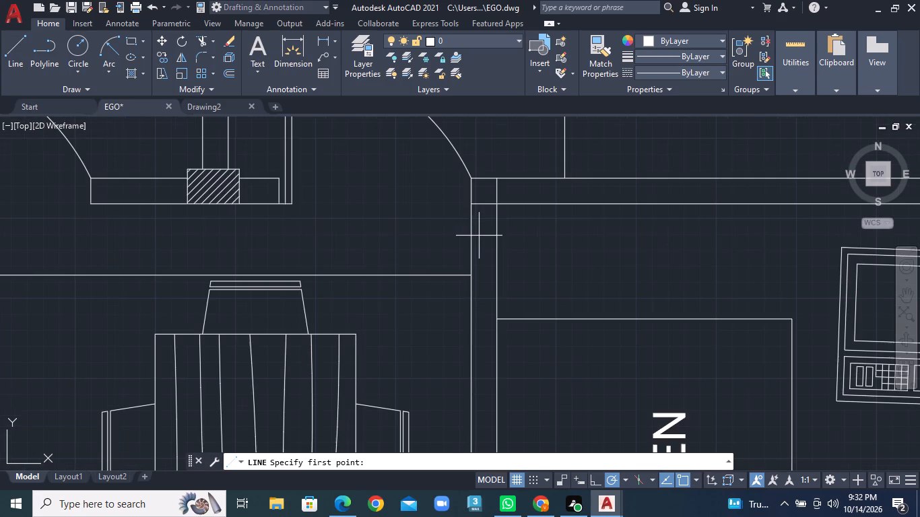
{"action": "left_click", "coordinate": [420, 250]}
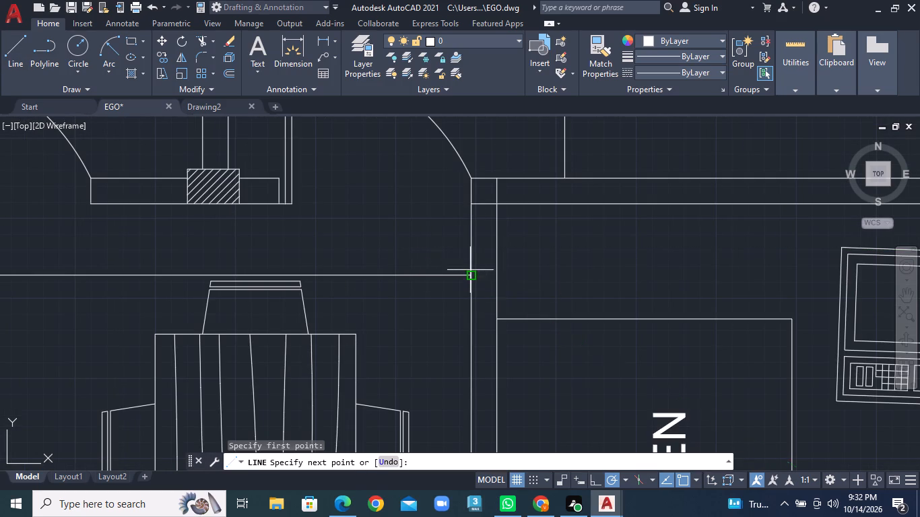
{"action": "left_click", "coordinate": [475, 275]}
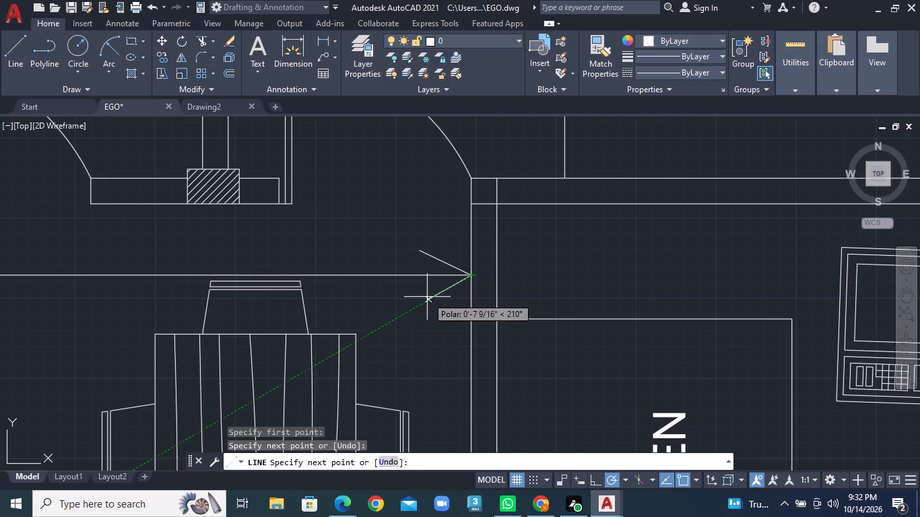
{"action": "left_click", "coordinate": [427, 297]}
{"action": "scroll", "coordinate": [427, 297], "scroll_direction": "up", "scroll_amount": 1}
{"action": "right_click", "coordinate": [427, 297]}
{"action": "left_click", "coordinate": [455, 301]}
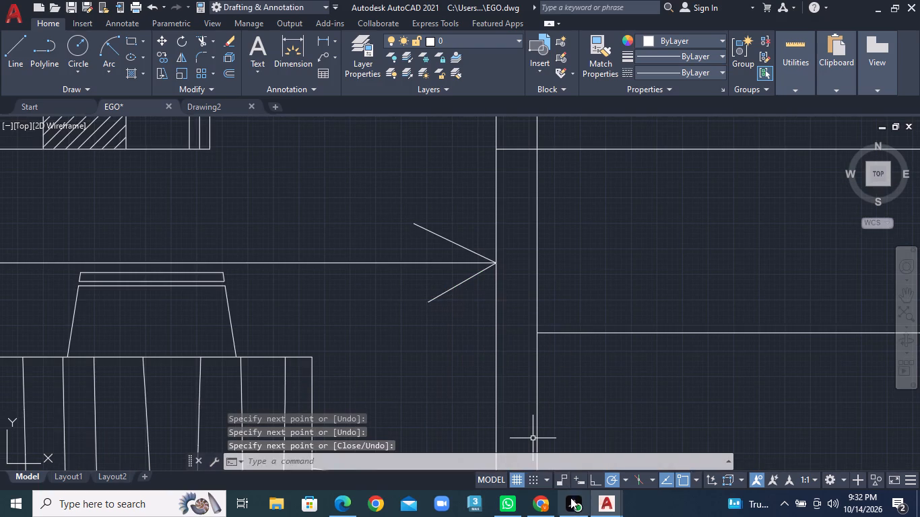
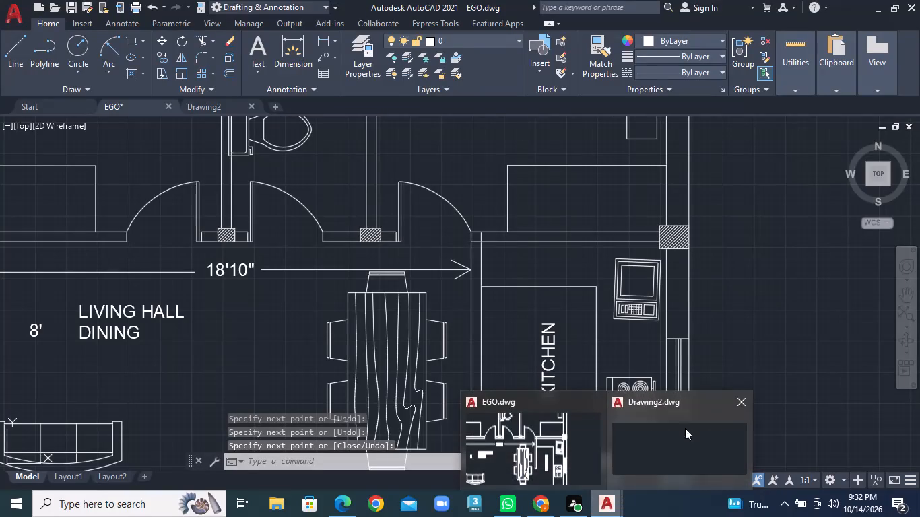
Close the Drawing2 drawing, keeping EGO open.
{"action": "left_click", "coordinate": [737, 406]}
Draw a vertical dimension line near the living hall's left wall, from the upper wall down into the upper part of the sofa.
{"action": "scroll", "coordinate": [474, 326], "scroll_direction": "down", "scroll_amount": 2}
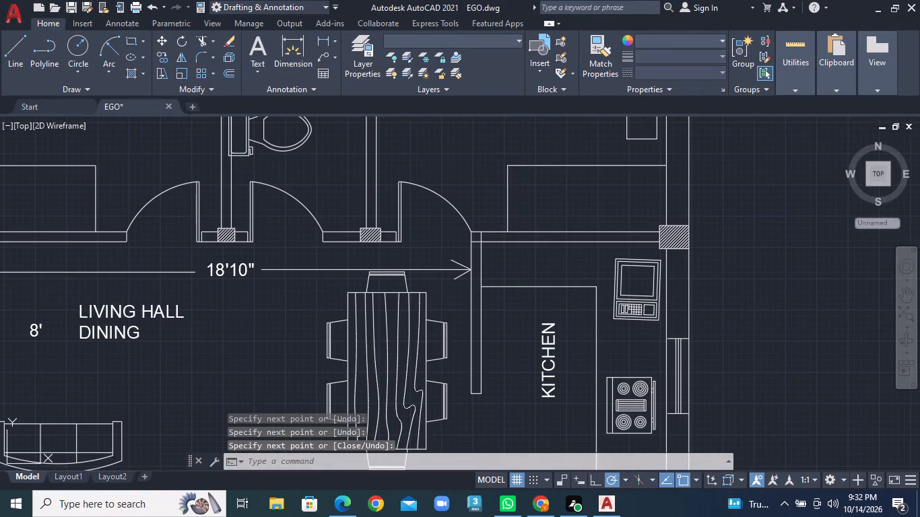
{"action": "scroll", "coordinate": [478, 285], "scroll_direction": "down", "scroll_amount": 2}
{"action": "middle_click_drag", "start_coordinate": [444, 216], "coordinate": [454, 170]}
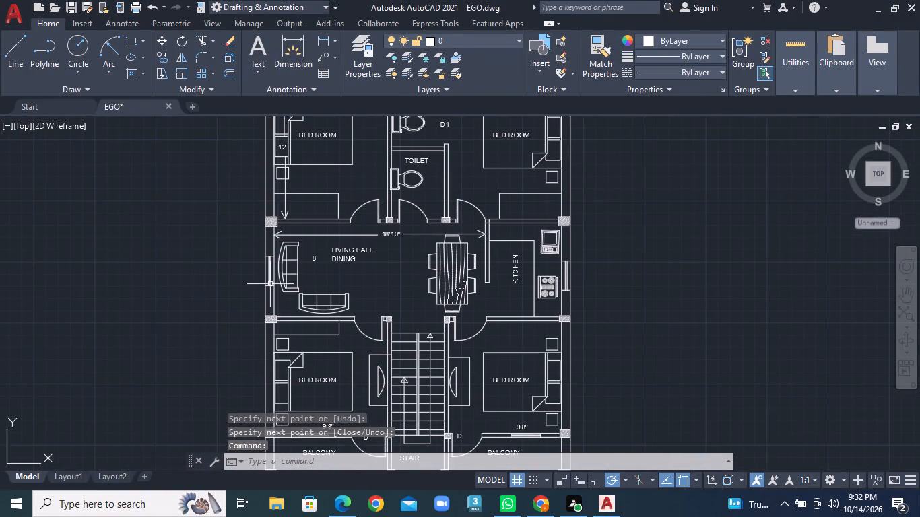
{"action": "scroll", "coordinate": [268, 289], "scroll_direction": "up", "scroll_amount": 1}
{"action": "scroll", "coordinate": [327, 271], "scroll_direction": "up", "scroll_amount": 1}
{"action": "middle_click_drag", "start_coordinate": [335, 271], "coordinate": [426, 321]}
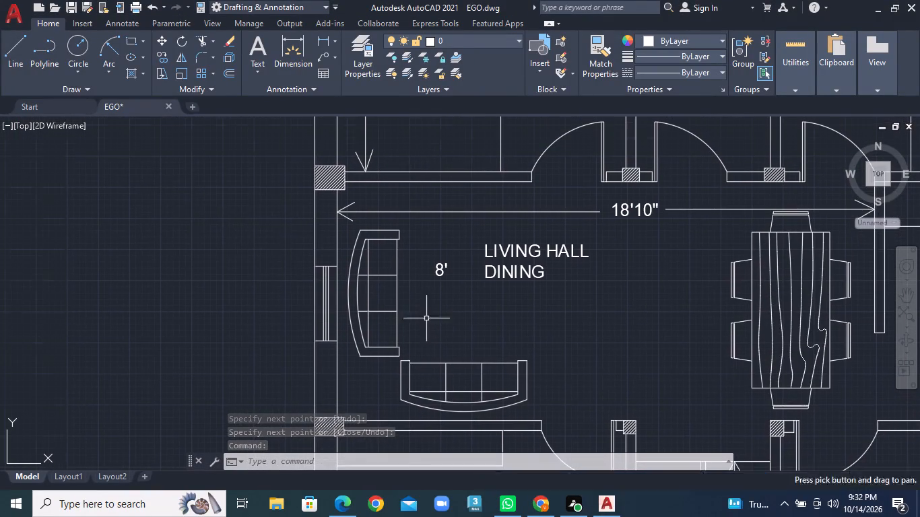
{"action": "double_click", "coordinate": [9, 62]}
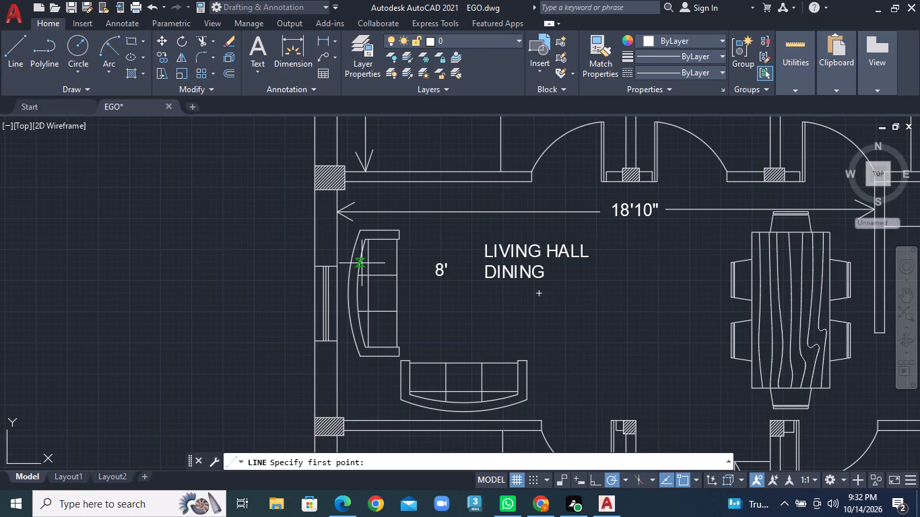
{"action": "left_click", "coordinate": [366, 180]}
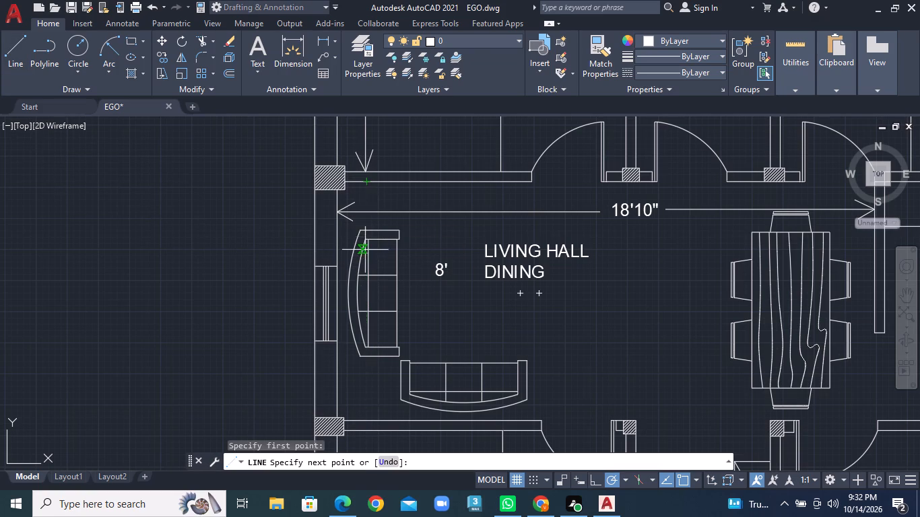
{"action": "left_click", "coordinate": [365, 273]}
{"action": "right_click", "coordinate": [365, 273]}
{"action": "left_click", "coordinate": [379, 281]}
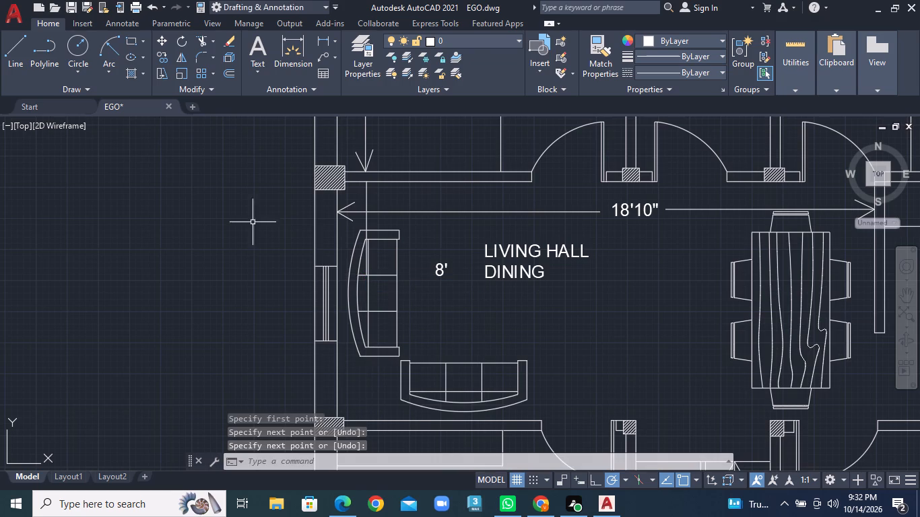
Draw a second vertical line in line with the first, from a gap below it down to the living hall's lower wall.
{"action": "left_click", "coordinate": [3, 60]}
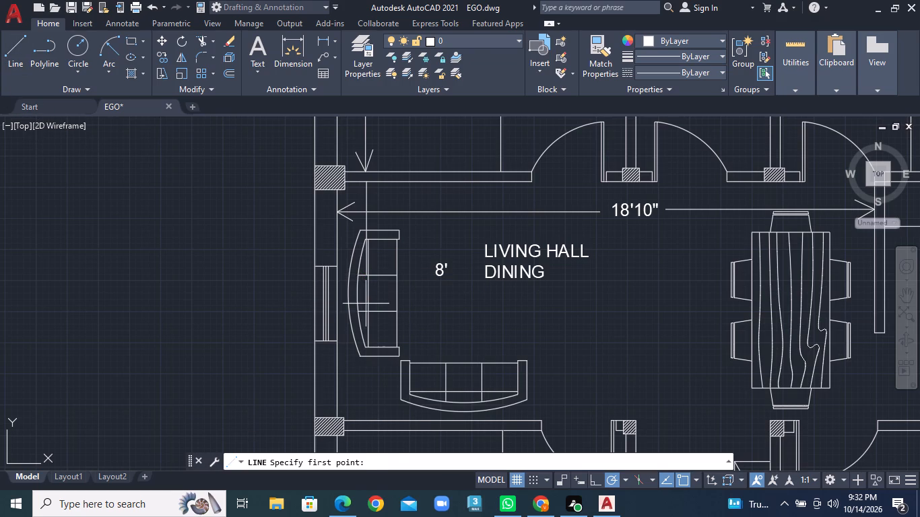
{"action": "left_click", "coordinate": [366, 304]}
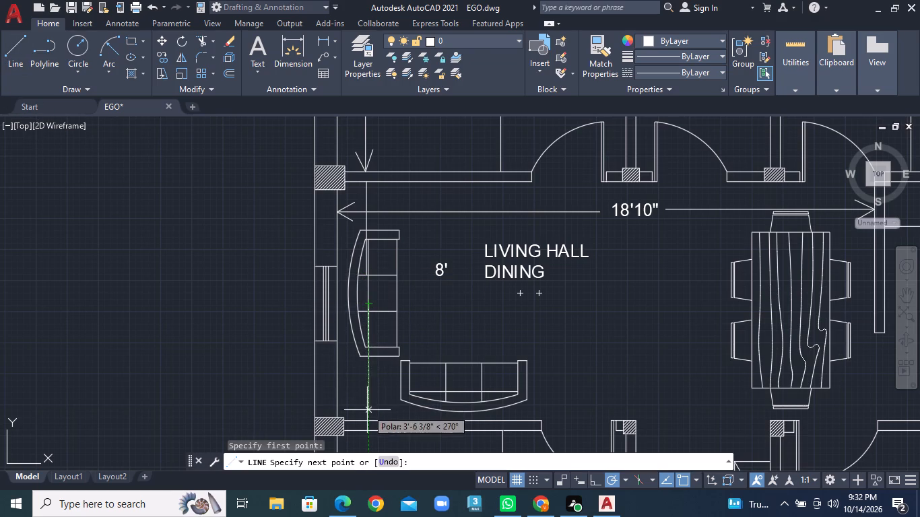
{"action": "left_click", "coordinate": [366, 415]}
{"action": "right_click", "coordinate": [366, 415]}
{"action": "left_click", "coordinate": [388, 272]}
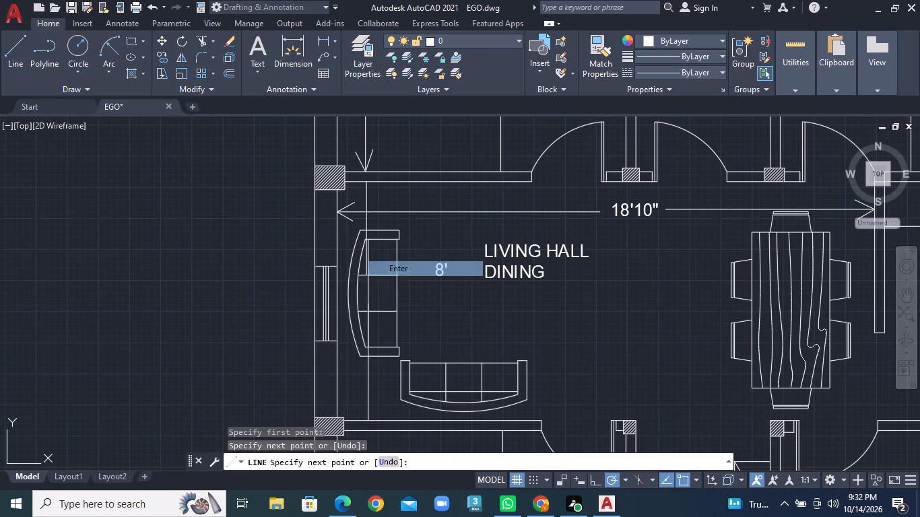
Draw a two-stroke arrowhead at the upper end of the living hall's vertical dimension line, pointing at the upper wall.
{"action": "left_click", "coordinate": [5, 58]}
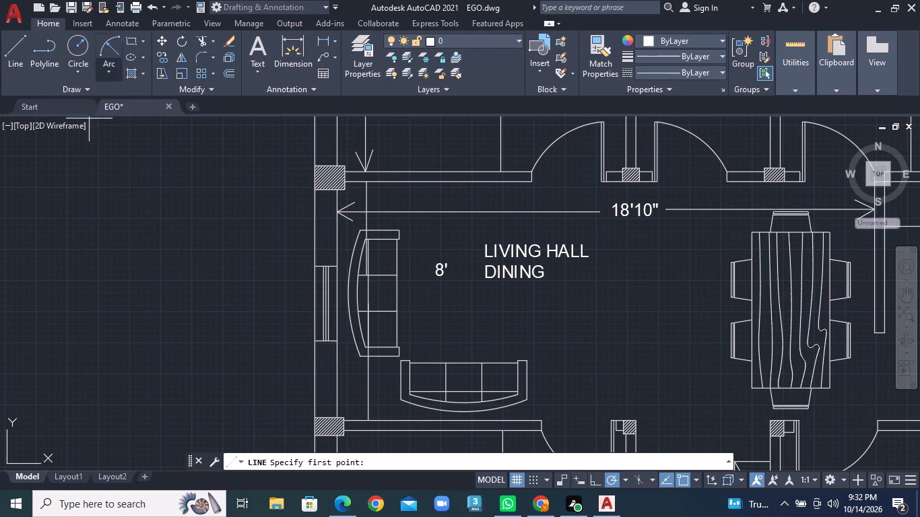
{"action": "scroll", "coordinate": [465, 202], "scroll_direction": "up", "scroll_amount": 2}
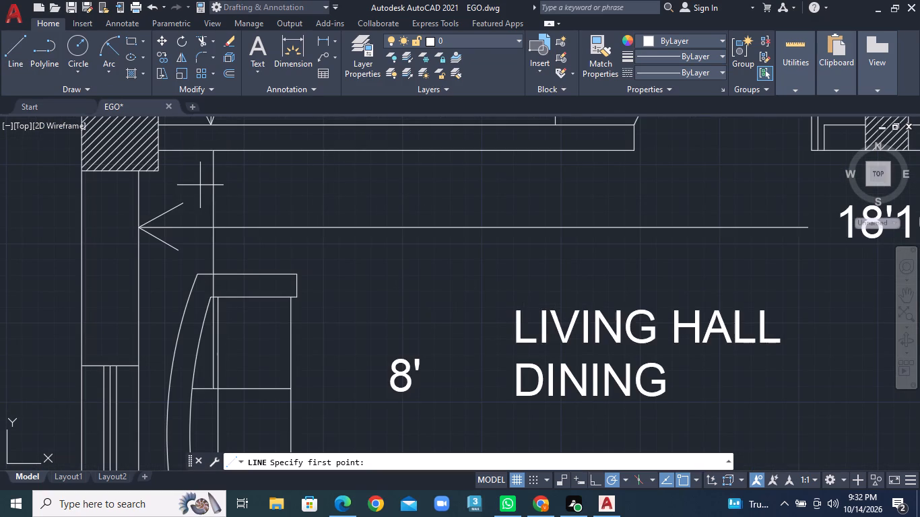
{"action": "left_click", "coordinate": [192, 185]}
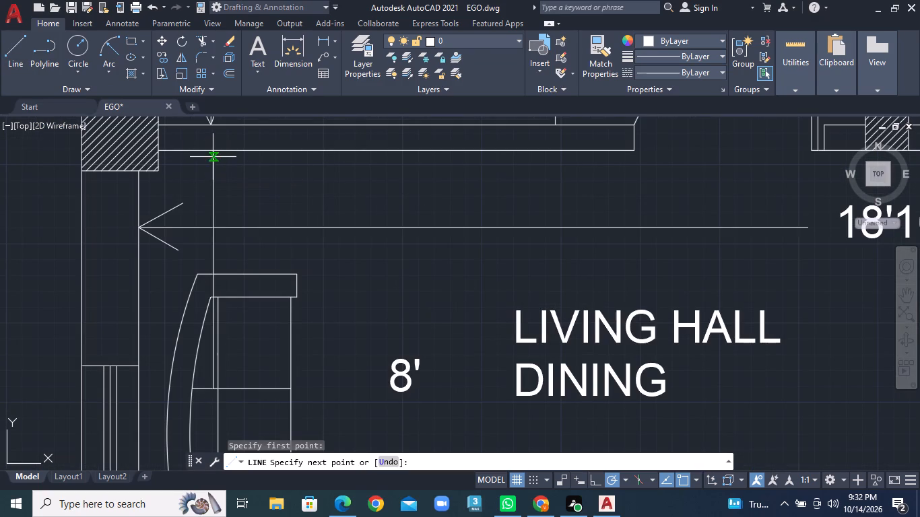
{"action": "left_click", "coordinate": [213, 153]}
{"action": "left_click", "coordinate": [234, 186]}
{"action": "right_click", "coordinate": [234, 186]}
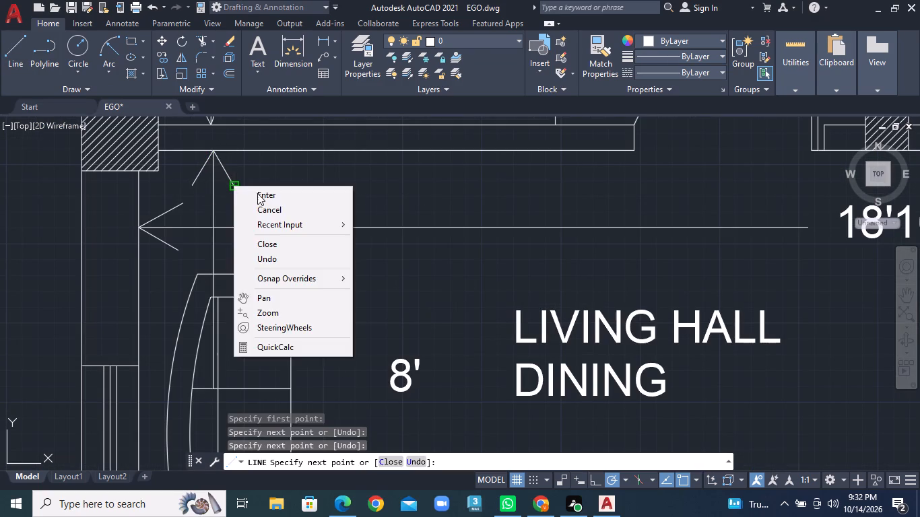
{"action": "left_click", "coordinate": [259, 195]}
Draw a two-stroke arrowhead at the lower end of the living hall's vertical dimension line, pointing at the lower wall.
{"action": "left_click", "coordinate": [18, 61]}
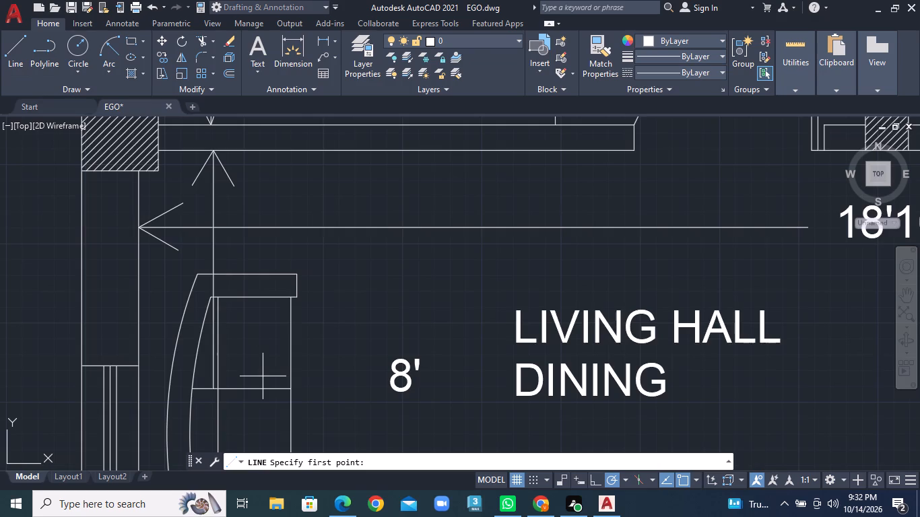
{"action": "middle_click_drag", "start_coordinate": [262, 368], "coordinate": [300, 190]}
{"action": "middle_click_drag", "start_coordinate": [259, 436], "coordinate": [282, 265]}
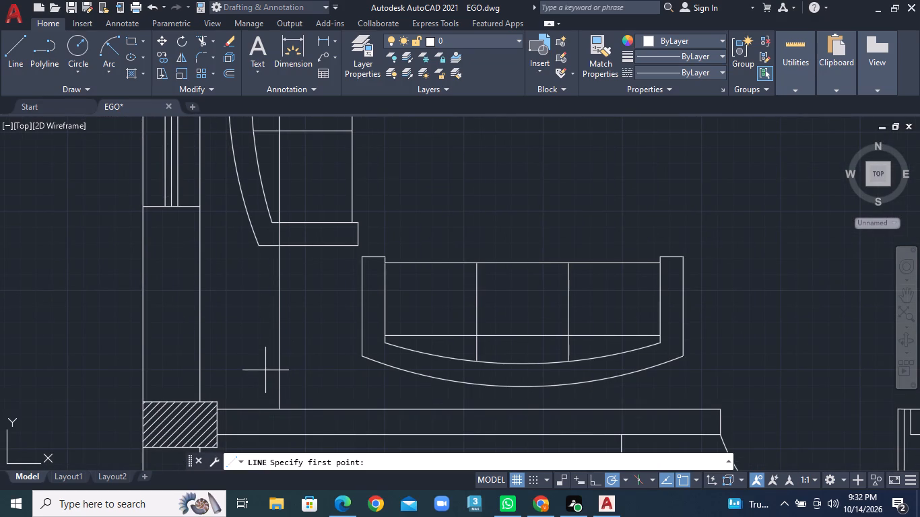
{"action": "left_click", "coordinate": [257, 374]}
{"action": "left_click", "coordinate": [277, 412]}
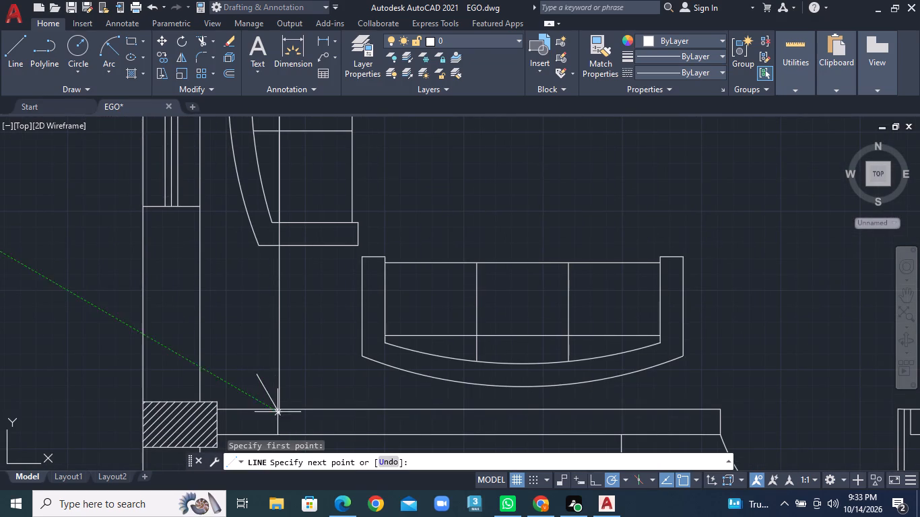
{"action": "left_click", "coordinate": [298, 374]}
{"action": "right_click", "coordinate": [298, 374]}
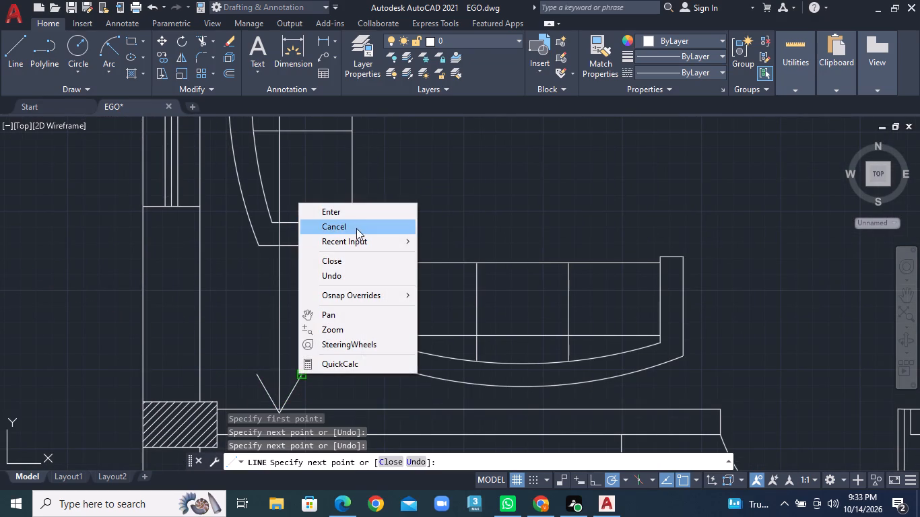
{"action": "left_click", "coordinate": [356, 215]}
Move the sofa beside the living hall's left wall to the right, clear of the vertical dimension line.
{"action": "scroll", "coordinate": [364, 249], "scroll_direction": "down", "scroll_amount": 2}
{"action": "middle_click_drag", "start_coordinate": [366, 252], "coordinate": [324, 363]}
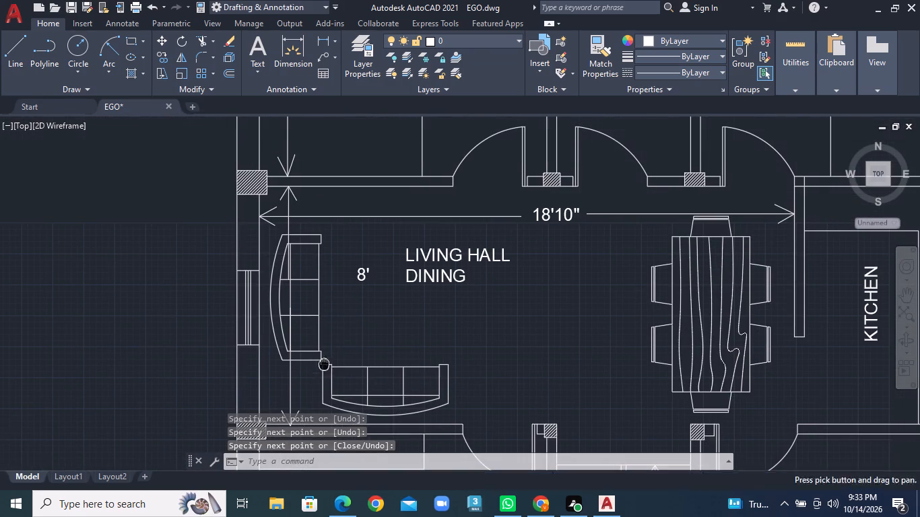
{"action": "left_click", "coordinate": [313, 316]}
{"action": "right_click", "coordinate": [313, 316]}
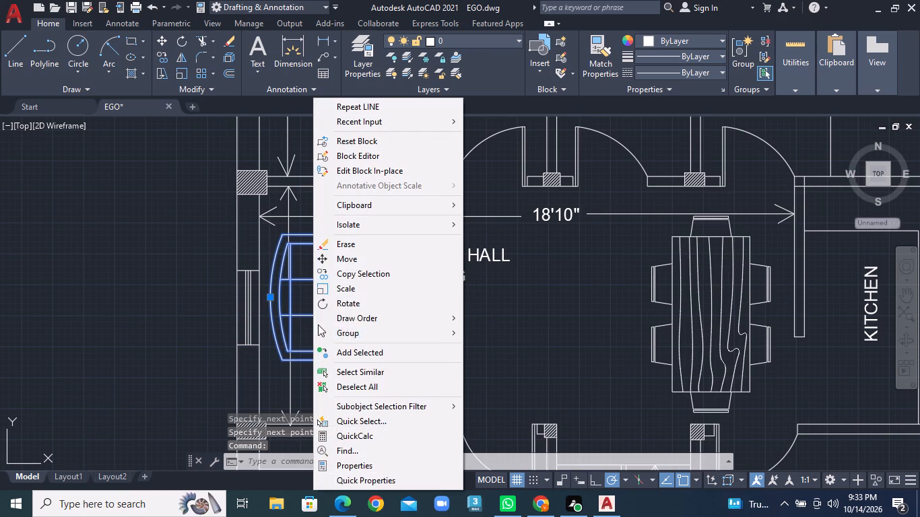
{"action": "left_click", "coordinate": [350, 263]}
{"action": "left_click", "coordinate": [309, 290]}
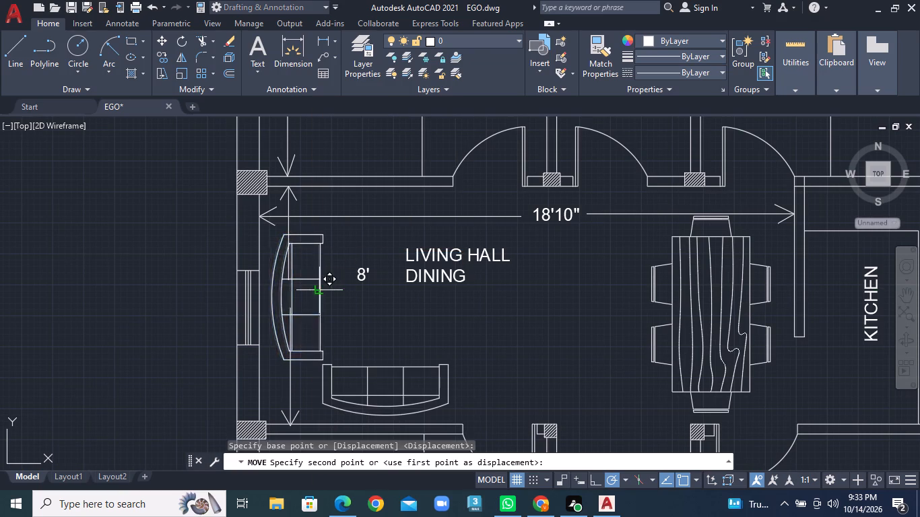
{"action": "left_click", "coordinate": [343, 290]}
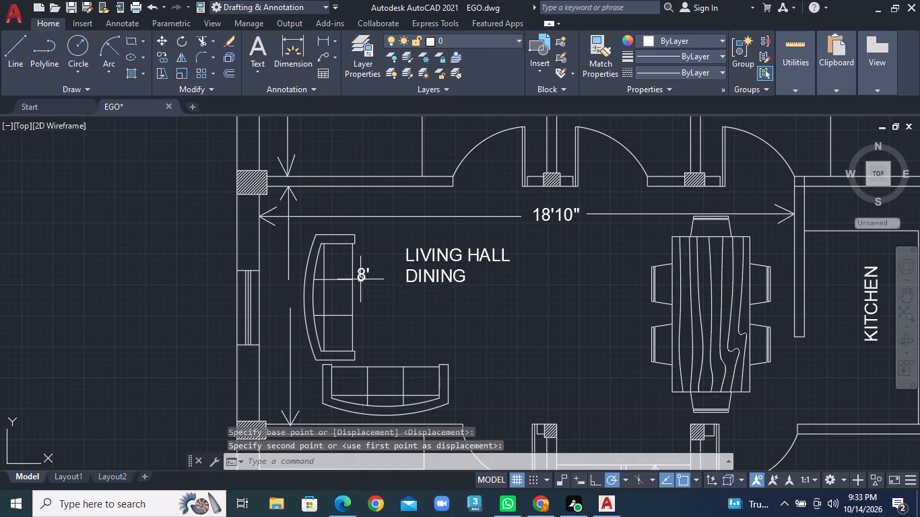
Move the 8' value into the gap between the two vertical dimension lines at the living hall's left wall.
{"action": "left_click", "coordinate": [360, 279]}
{"action": "right_click", "coordinate": [360, 279]}
{"action": "left_click", "coordinate": [401, 258]}
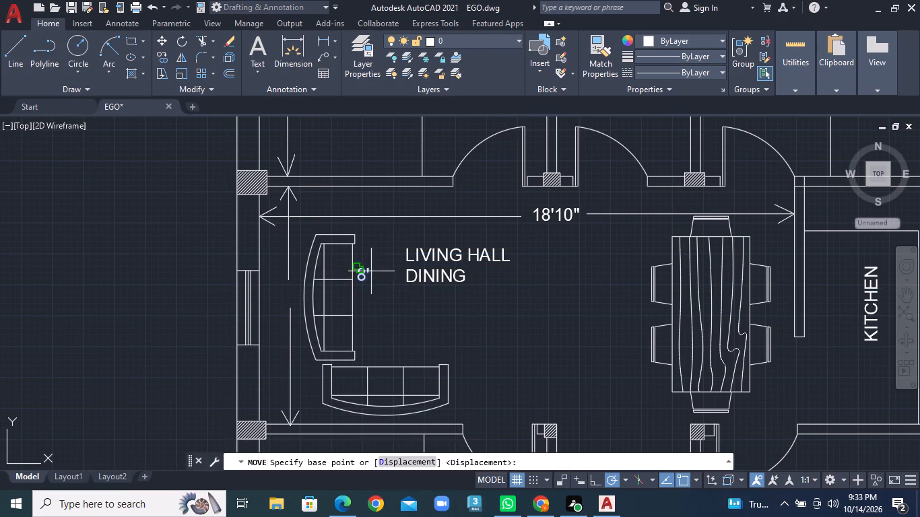
{"action": "left_click", "coordinate": [370, 274]}
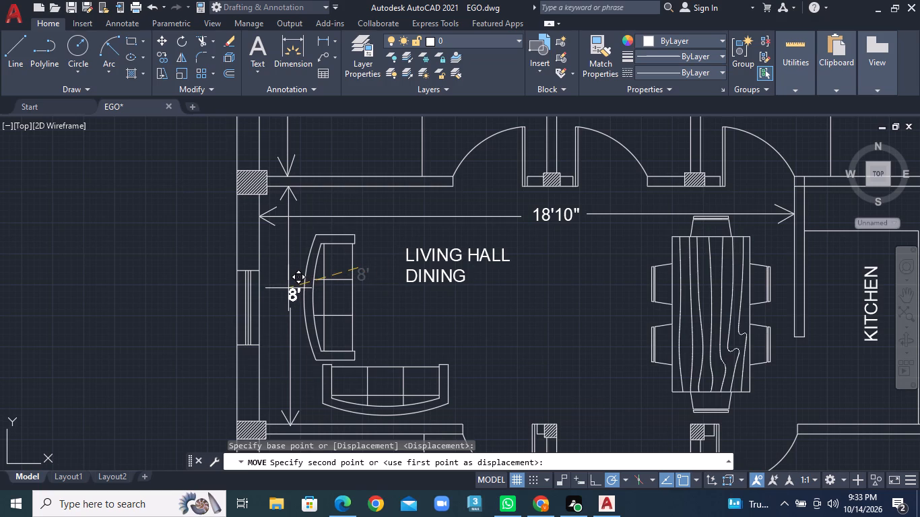
{"action": "left_click", "coordinate": [287, 288]}
Move the LIVING HALL DINING label right and down to the open area between the sofas and the dining table.
{"action": "scroll", "coordinate": [384, 346], "scroll_direction": "down", "scroll_amount": 1}
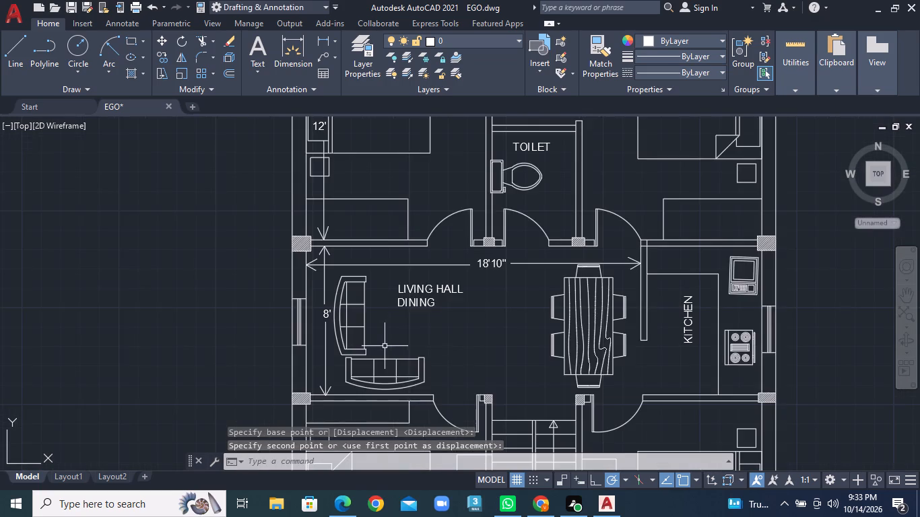
{"action": "middle_click_drag", "start_coordinate": [450, 357], "coordinate": [329, 287]}
{"action": "middle_click_drag", "start_coordinate": [329, 287], "coordinate": [319, 309]}
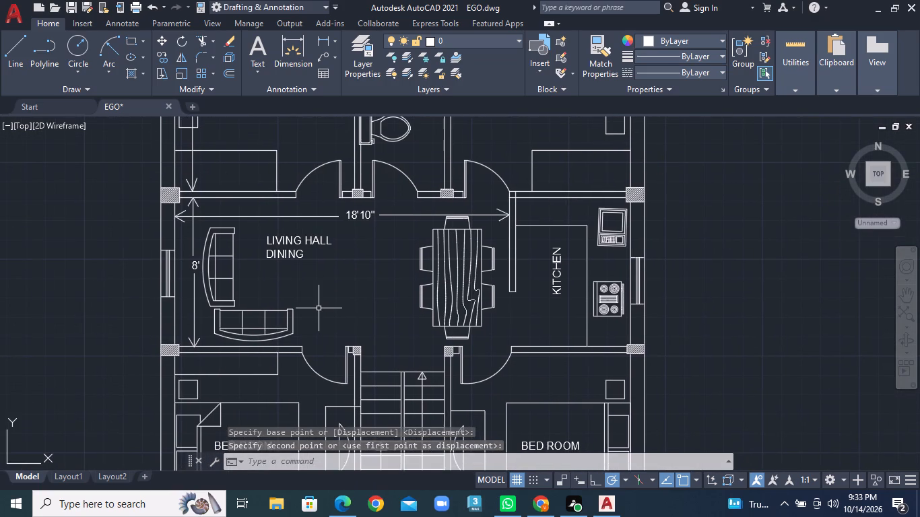
{"action": "left_click", "coordinate": [301, 240]}
{"action": "right_click", "coordinate": [301, 240]}
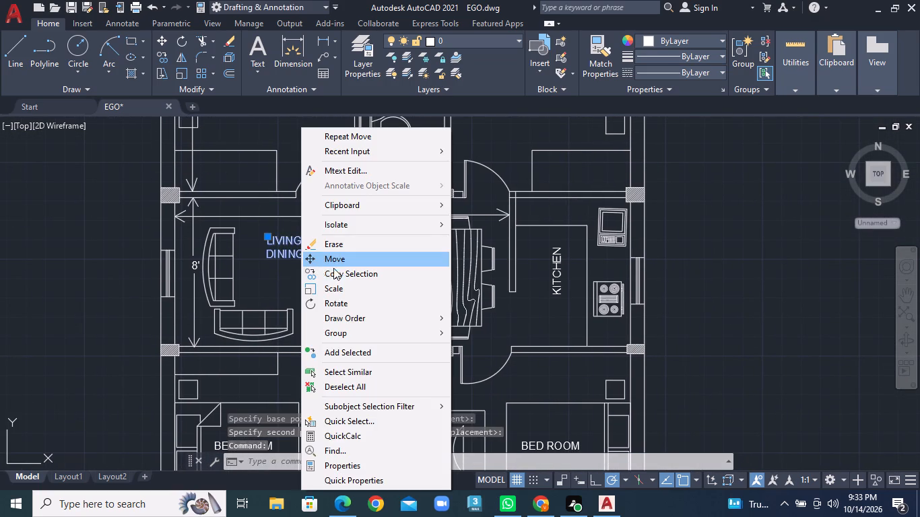
{"action": "left_click", "coordinate": [338, 263]}
{"action": "left_click", "coordinate": [299, 250]}
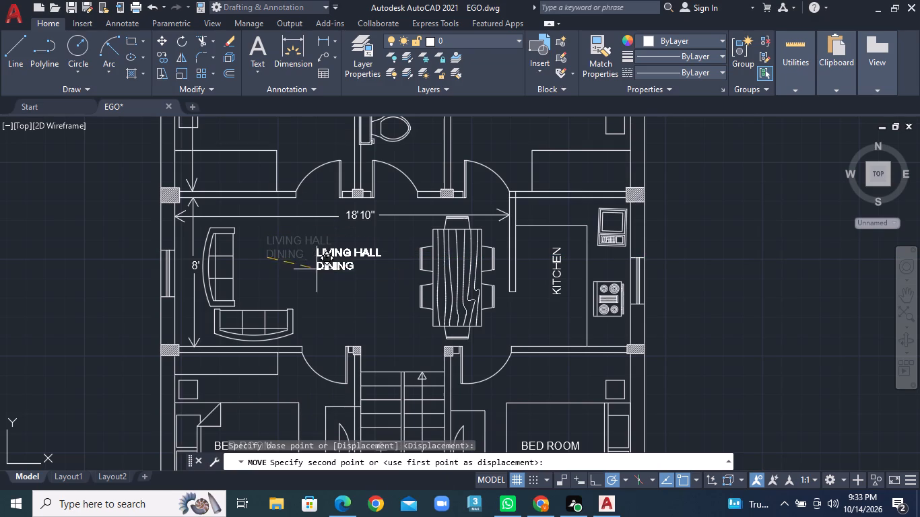
{"action": "left_click", "coordinate": [315, 285]}
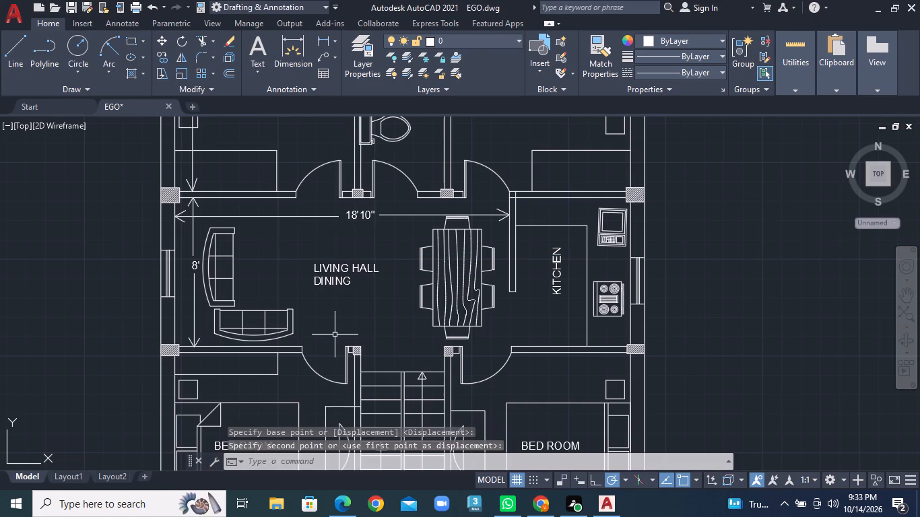
Draw a horizontal dimension line from the upper toilet's left wall to just left of the 5' value.
{"action": "middle_click_drag", "start_coordinate": [394, 264], "coordinate": [393, 264]}
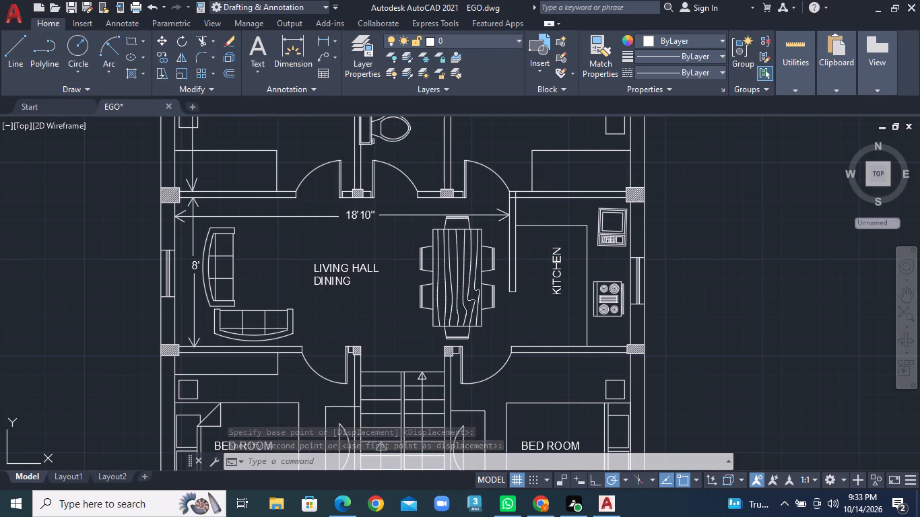
{"action": "middle_click_drag", "start_coordinate": [393, 264], "coordinate": [254, 387]}
{"action": "middle_click_drag", "start_coordinate": [253, 237], "coordinate": [262, 329]}
{"action": "middle_click_drag", "start_coordinate": [268, 195], "coordinate": [273, 265]}
{"action": "scroll", "coordinate": [272, 254], "scroll_direction": "up", "scroll_amount": 2}
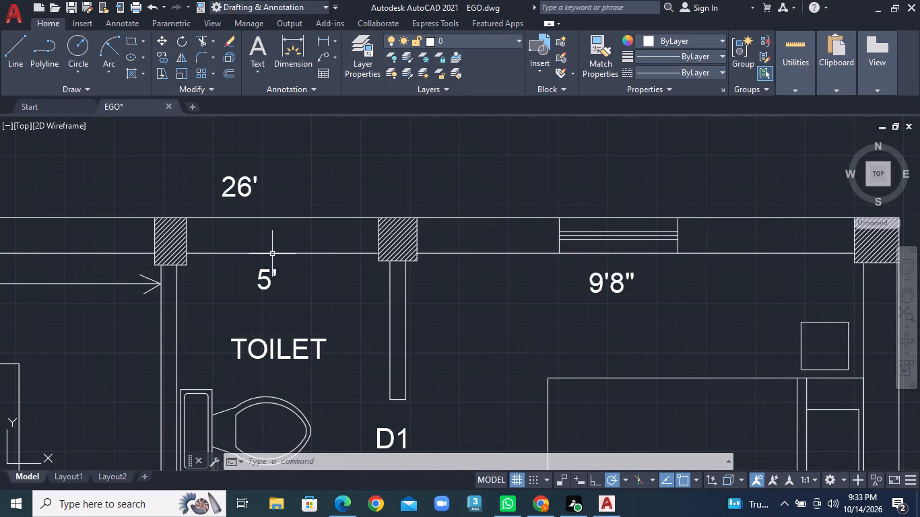
{"action": "left_click", "coordinate": [13, 63]}
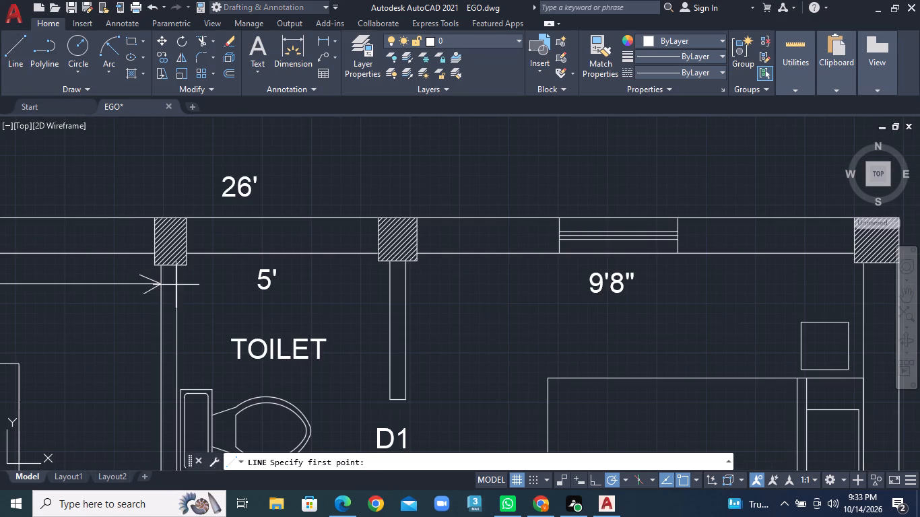
{"action": "left_click", "coordinate": [176, 285]}
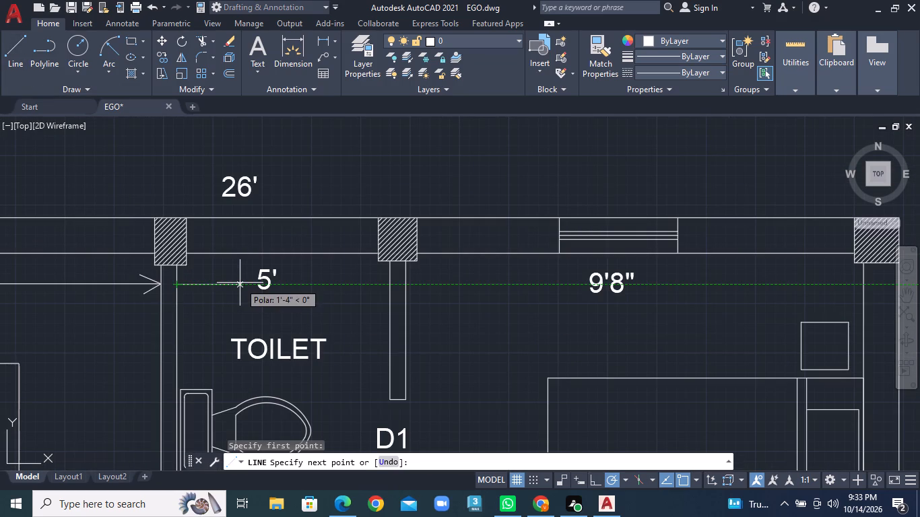
{"action": "left_click", "coordinate": [245, 283]}
{"action": "right_click", "coordinate": [245, 283]}
{"action": "left_click", "coordinate": [284, 292]}
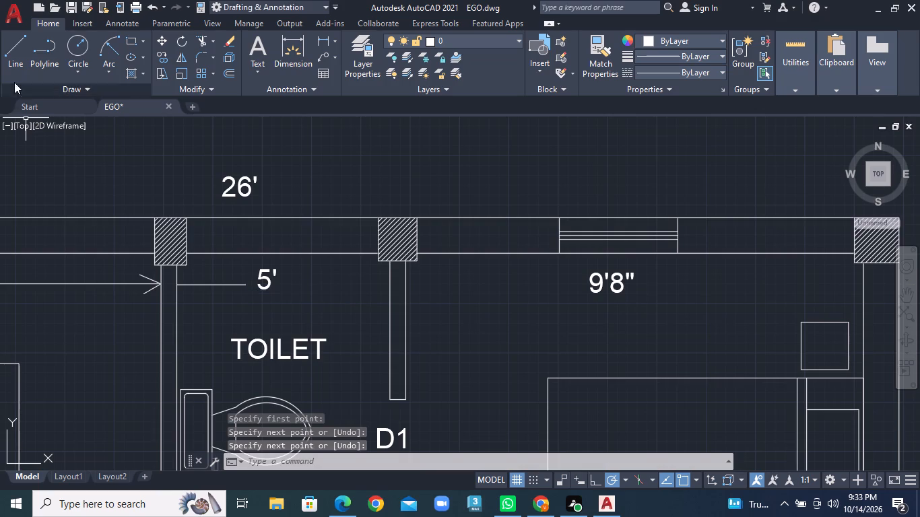
Draw a horizontal dimension line from just right of the 5' value to the upper toilet's right wall.
{"action": "left_click", "coordinate": [14, 62]}
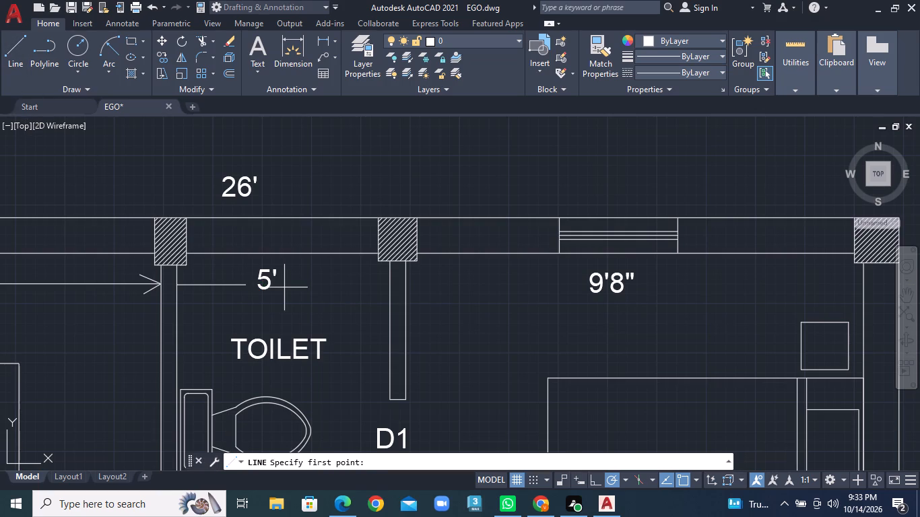
{"action": "left_click", "coordinate": [284, 287]}
{"action": "left_click", "coordinate": [392, 286]}
{"action": "right_click", "coordinate": [392, 286]}
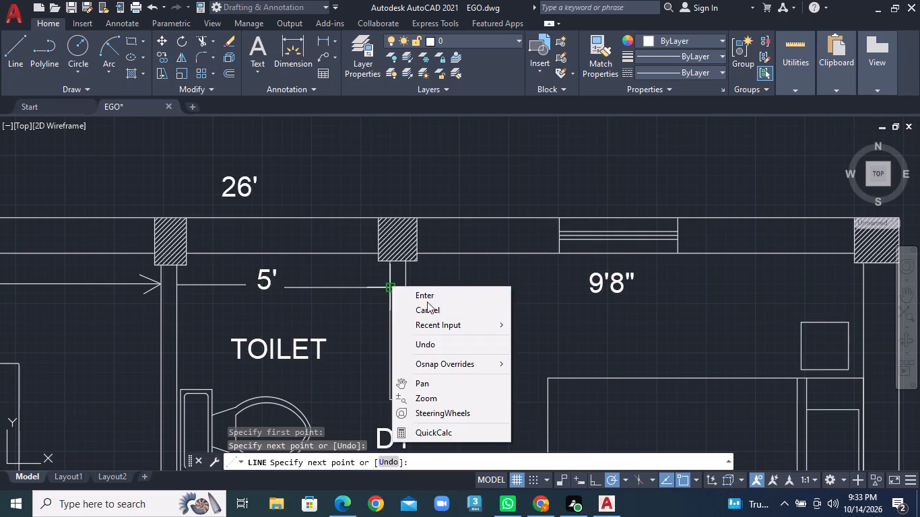
{"action": "left_click", "coordinate": [434, 304]}
Draw an open two-stroke arrowhead at the left wall end of the upper toilet's 5' dimension line.
{"action": "left_click", "coordinate": [3, 53]}
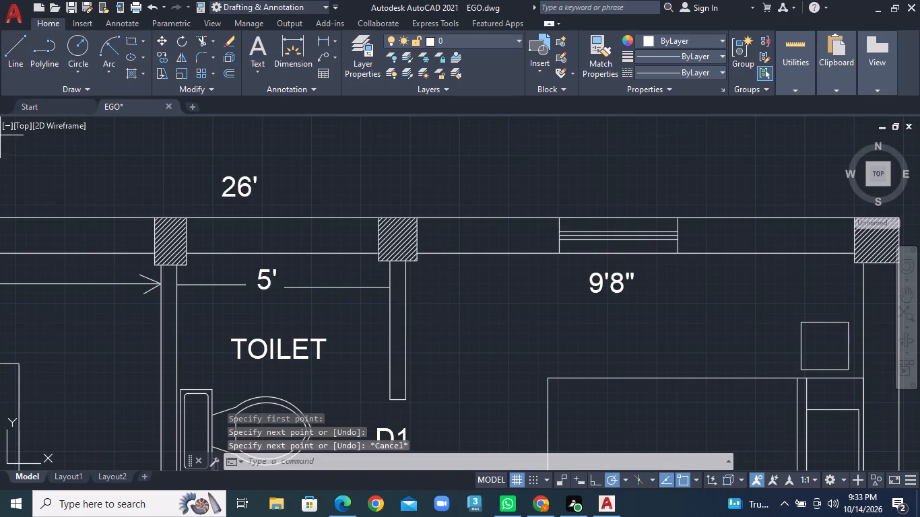
{"action": "scroll", "coordinate": [121, 226], "scroll_direction": "up", "scroll_amount": 2}
{"action": "scroll", "coordinate": [213, 322], "scroll_direction": "up", "scroll_amount": 1}
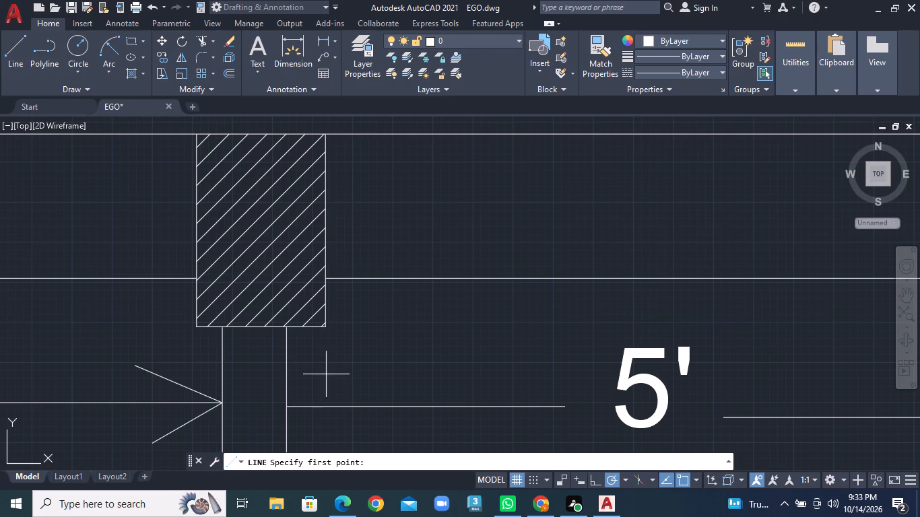
{"action": "left_click", "coordinate": [332, 373]}
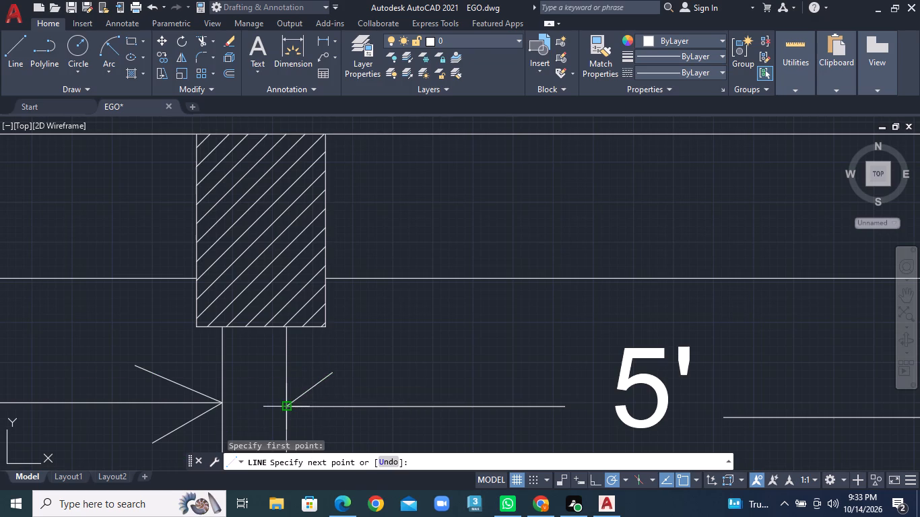
{"action": "left_click", "coordinate": [288, 407]}
{"action": "left_click", "coordinate": [330, 431]}
{"action": "right_click", "coordinate": [330, 431]}
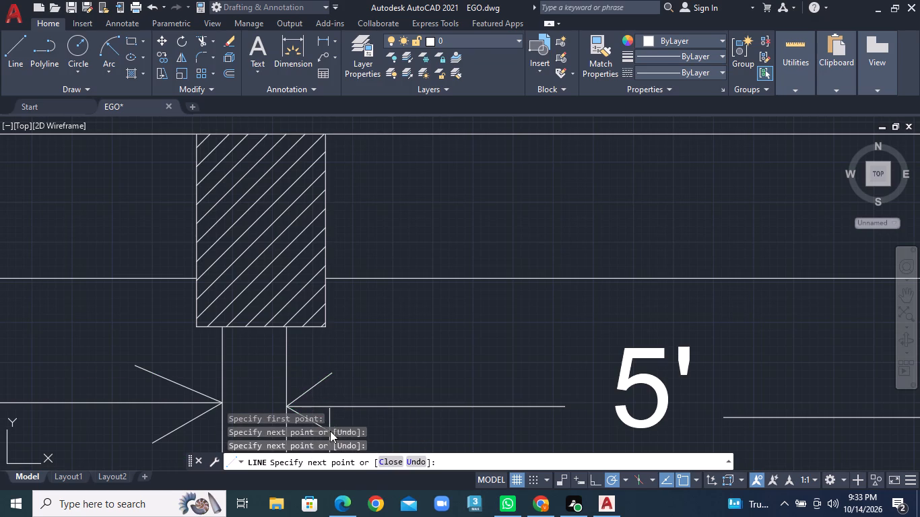
{"action": "key", "text": "Escape"}
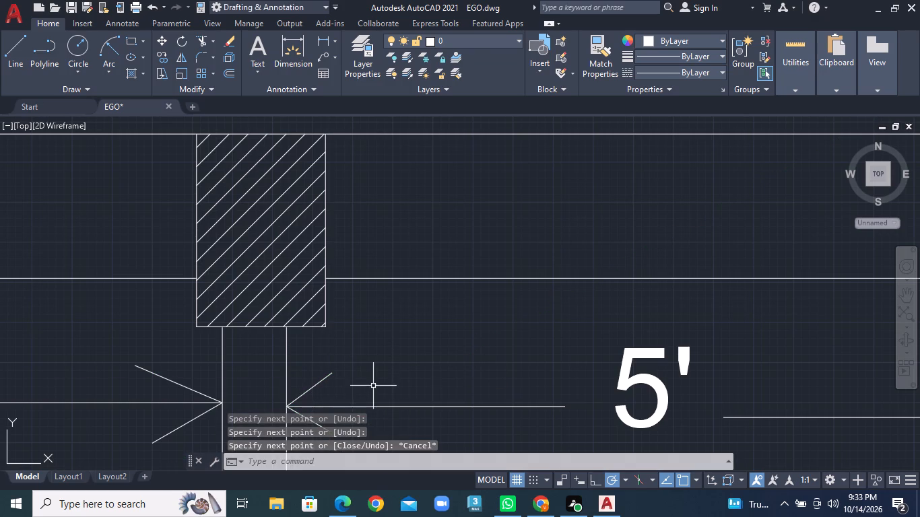
Draw an open arrowhead at the right wall end of the upper toilet's 5' dimension line.
{"action": "scroll", "coordinate": [368, 394], "scroll_direction": "down", "scroll_amount": 1}
{"action": "middle_click_drag", "start_coordinate": [368, 390], "coordinate": [133, 267]}
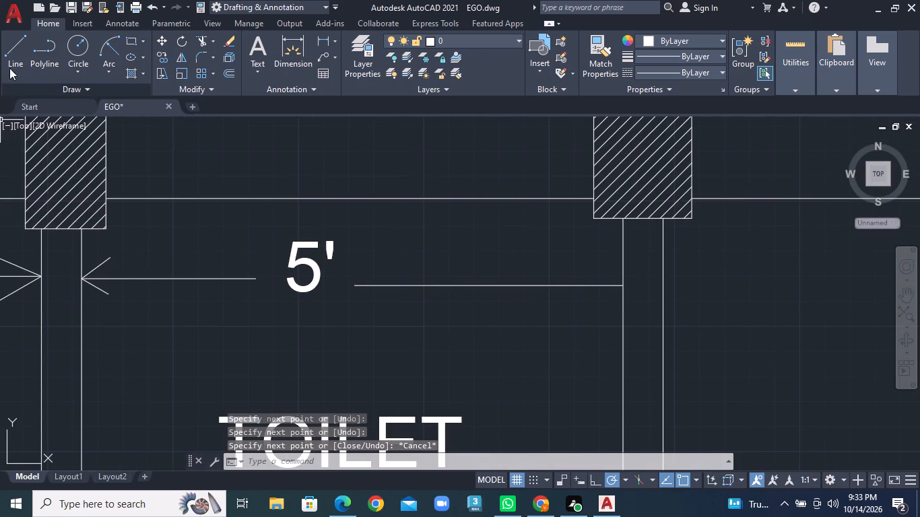
{"action": "left_click", "coordinate": [7, 58]}
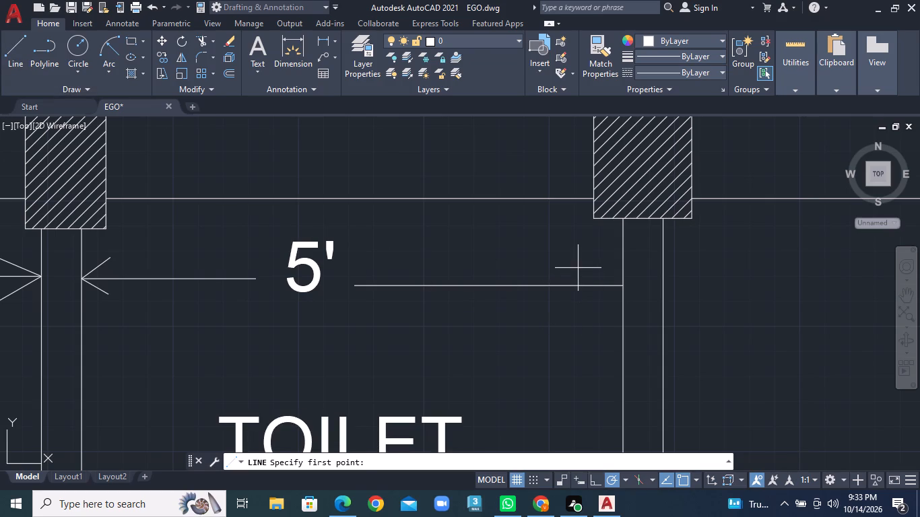
{"action": "left_click", "coordinate": [577, 265]}
{"action": "left_click", "coordinate": [627, 287]}
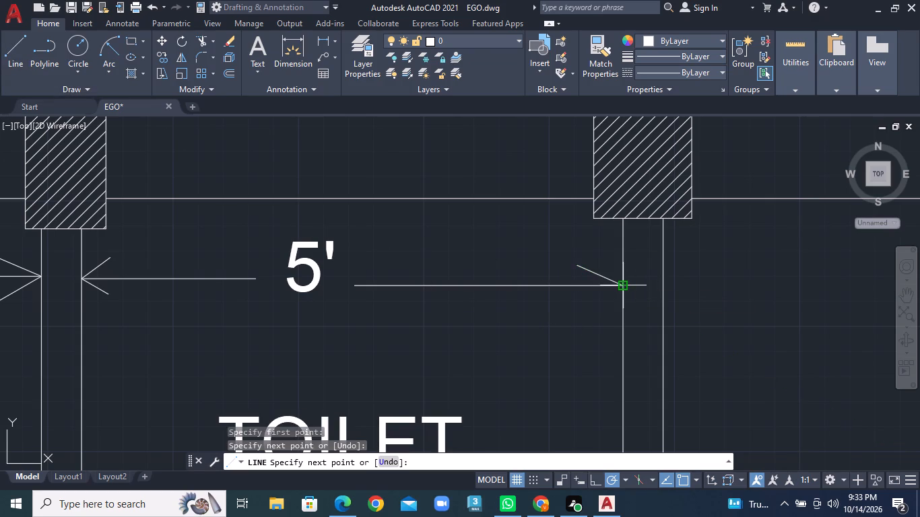
{"action": "left_click", "coordinate": [585, 302]}
{"action": "right_click", "coordinate": [585, 302]}
{"action": "left_click", "coordinate": [608, 307]}
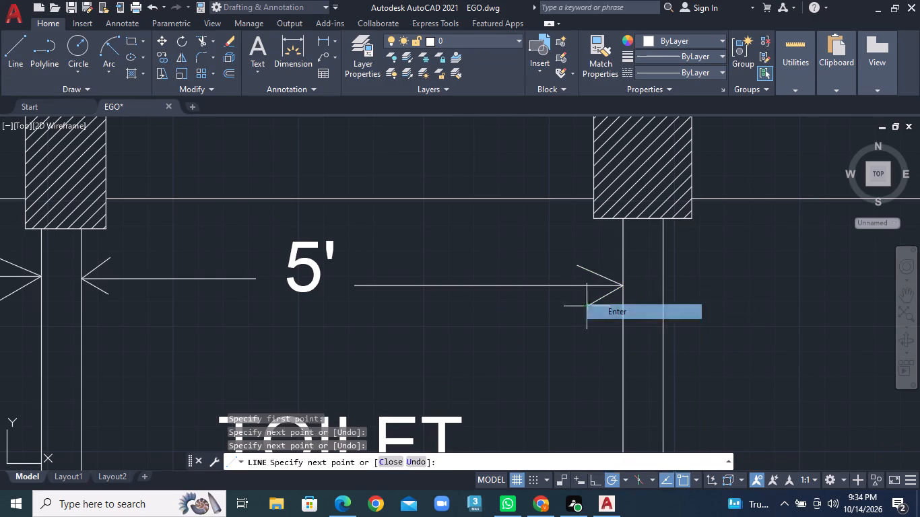
Draw a vertical dimension line from the upper toilet's top wall down to just left of the TOILET label.
{"action": "scroll", "coordinate": [315, 273], "scroll_direction": "down", "scroll_amount": 3}
{"action": "middle_click_drag", "start_coordinate": [389, 338], "coordinate": [410, 294]}
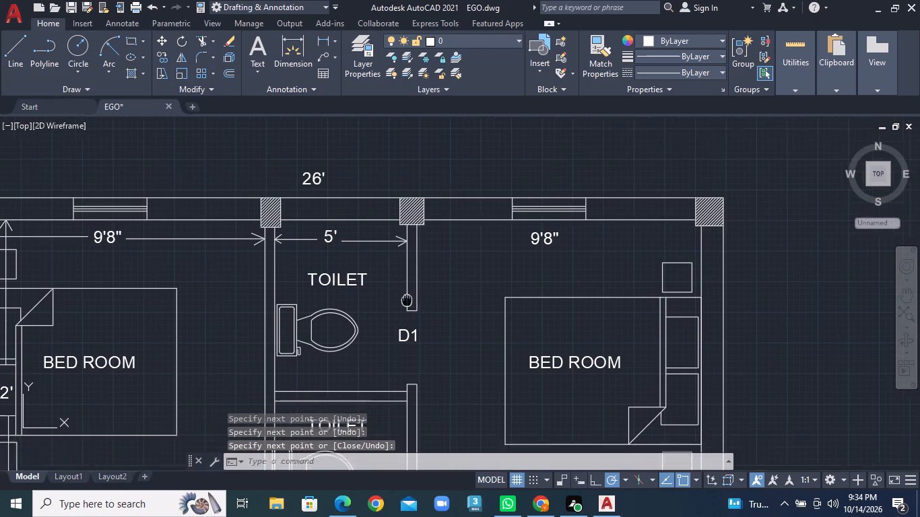
{"action": "middle_click_drag", "start_coordinate": [410, 294], "coordinate": [416, 276]}
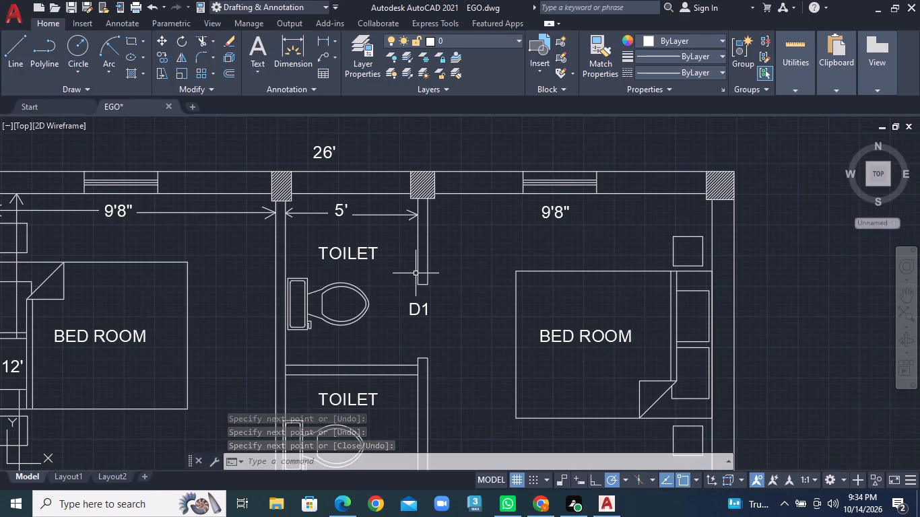
{"action": "left_click", "coordinate": [16, 68]}
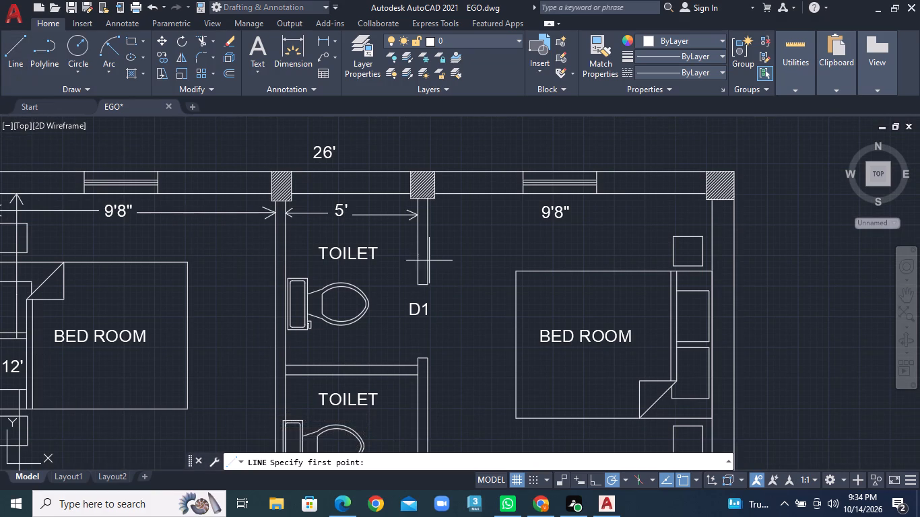
{"action": "scroll", "coordinate": [471, 283], "scroll_direction": "up", "scroll_amount": 1}
{"action": "middle_click_drag", "start_coordinate": [335, 291], "coordinate": [460, 291]}
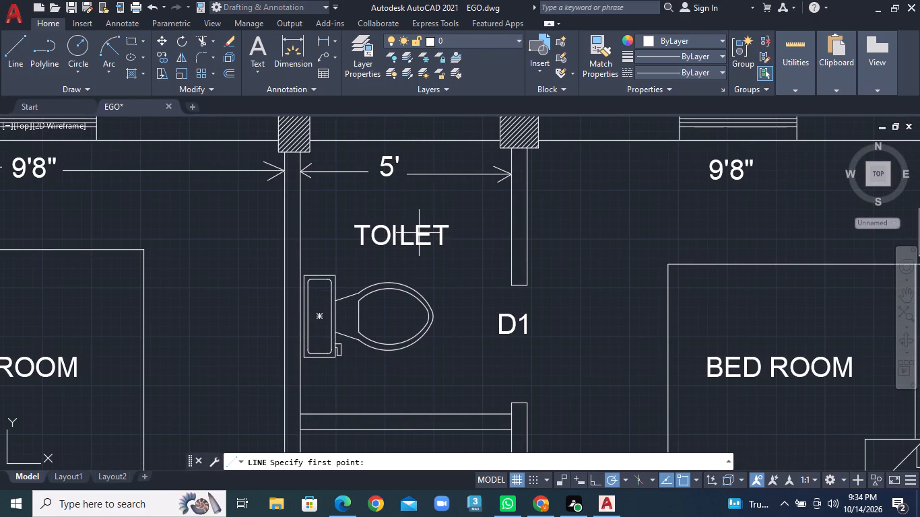
{"action": "left_click", "coordinate": [342, 141]}
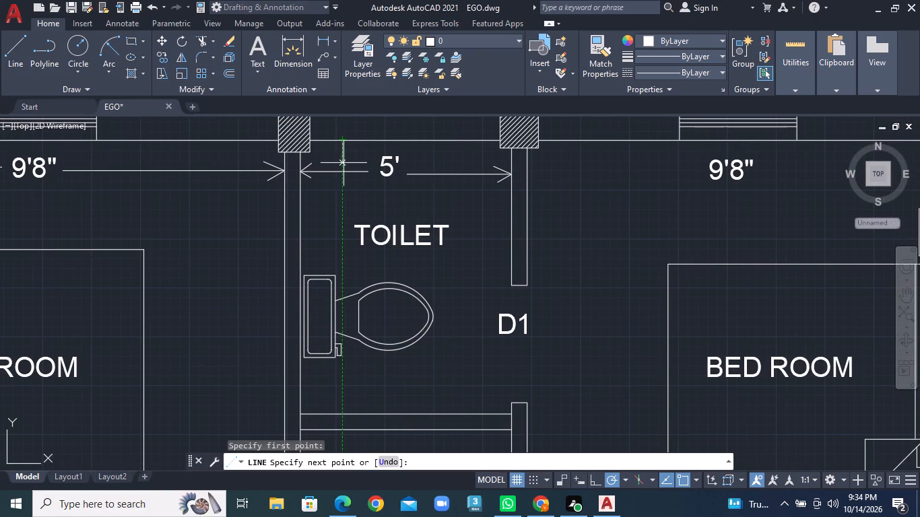
{"action": "left_click", "coordinate": [345, 233]}
{"action": "right_click", "coordinate": [345, 233]}
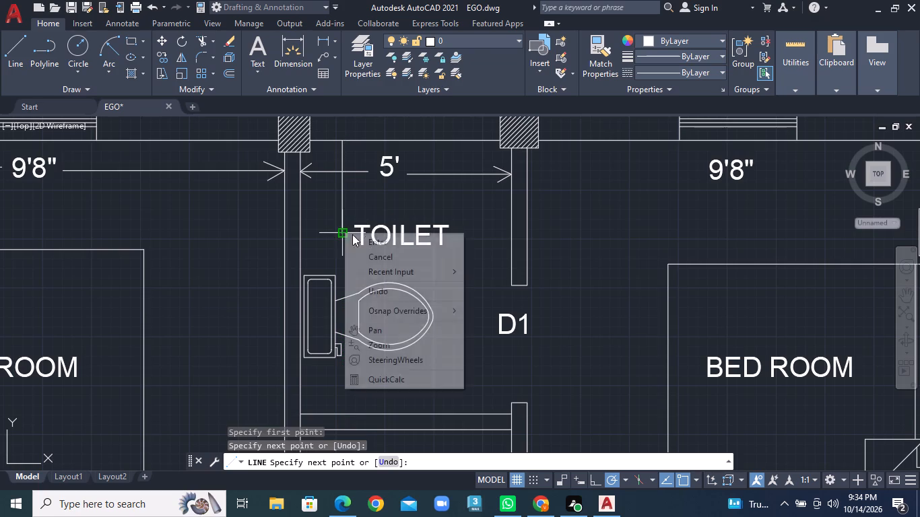
{"action": "left_click", "coordinate": [381, 245]}
Draw a second vertical dimension line, aligned below the first, from beside the toilet tank's top down to the partition between the toilets.
{"action": "left_click", "coordinate": [13, 61]}
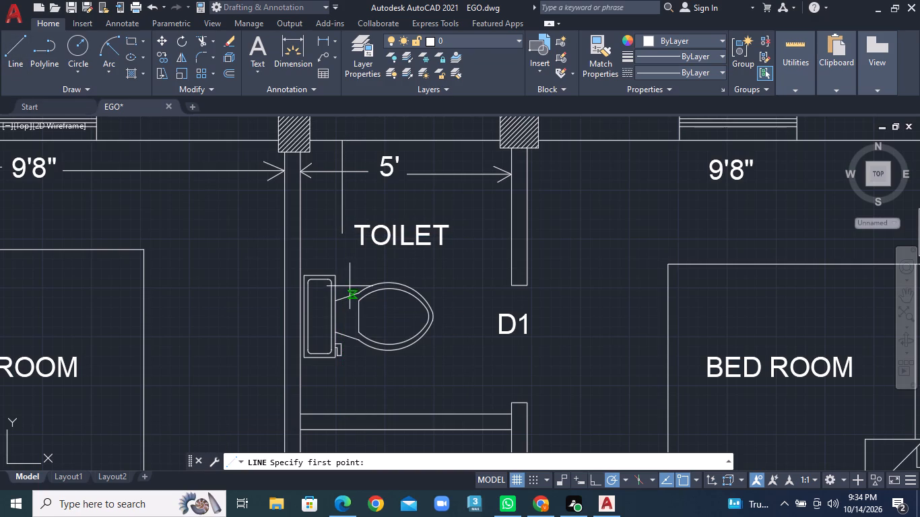
{"action": "left_click", "coordinate": [343, 275]}
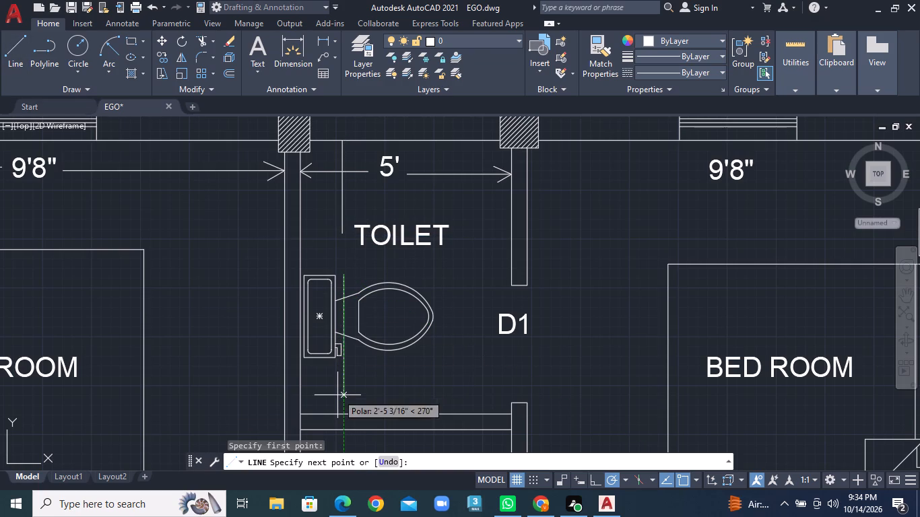
{"action": "left_click", "coordinate": [337, 412]}
{"action": "double_click", "coordinate": [337, 412]}
{"action": "right_click", "coordinate": [337, 412]}
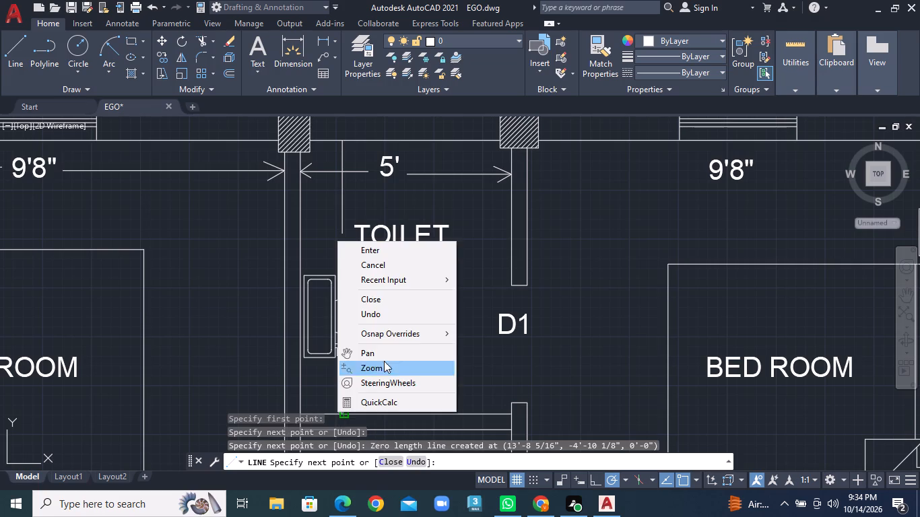
{"action": "left_click", "coordinate": [392, 248]}
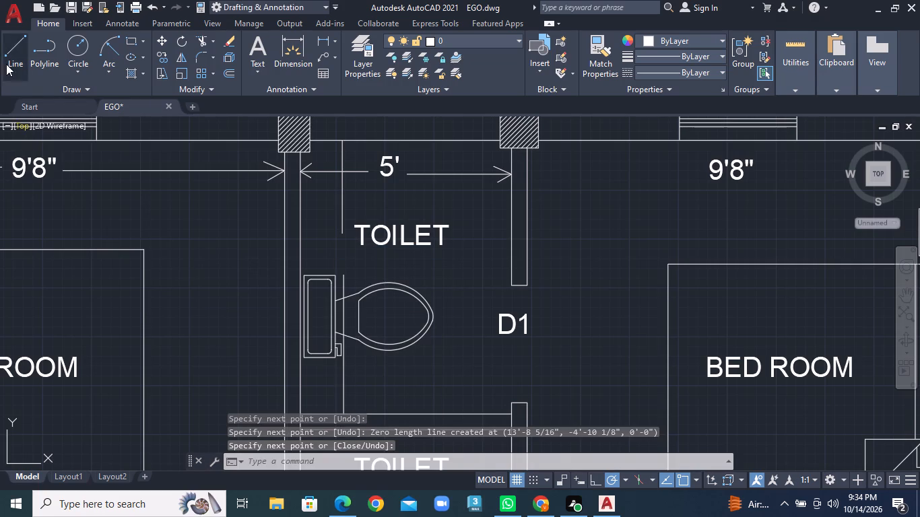
Draw an open arrowhead where the upper vertical dimension line meets the upper toilet's top wall.
{"action": "left_click", "coordinate": [7, 64]}
{"action": "scroll", "coordinate": [368, 161], "scroll_direction": "up", "scroll_amount": 2}
{"action": "middle_click_drag", "start_coordinate": [293, 145], "coordinate": [294, 156]}
{"action": "middle_click_drag", "start_coordinate": [294, 162], "coordinate": [287, 243]}
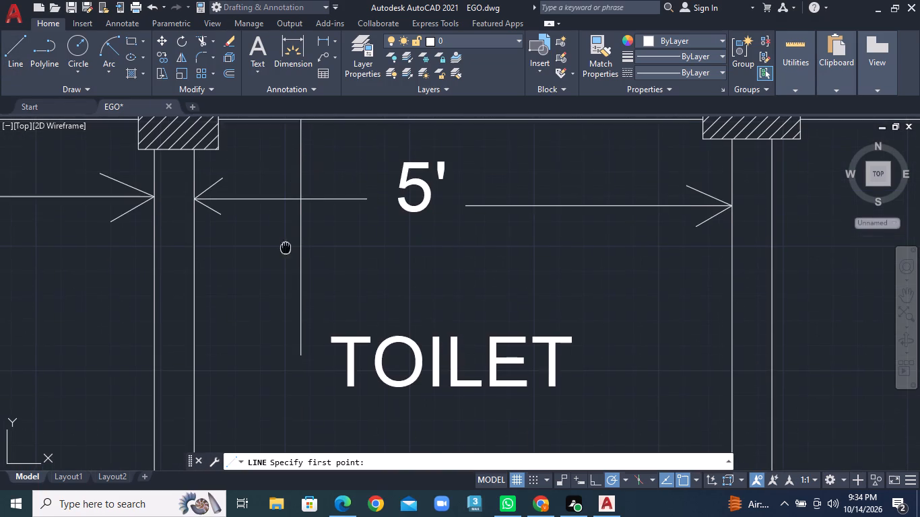
{"action": "left_click", "coordinate": [271, 238]}
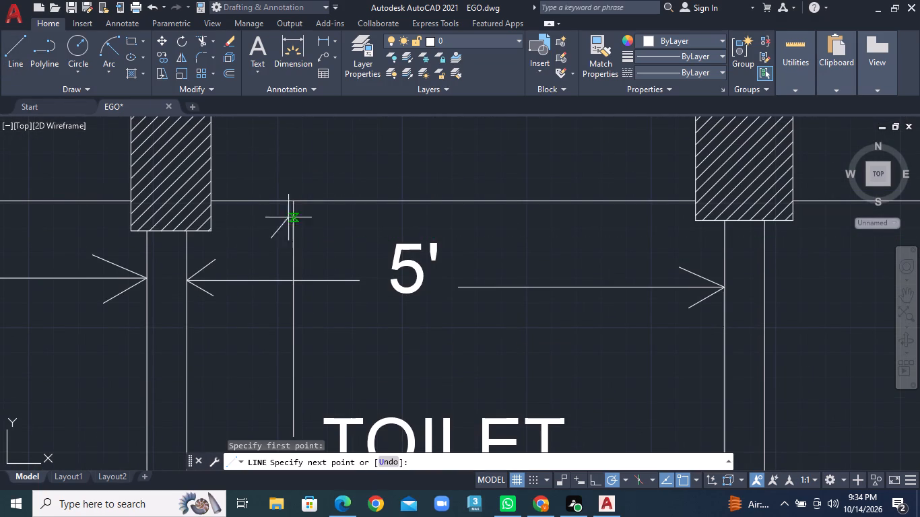
{"action": "left_click", "coordinate": [296, 202]}
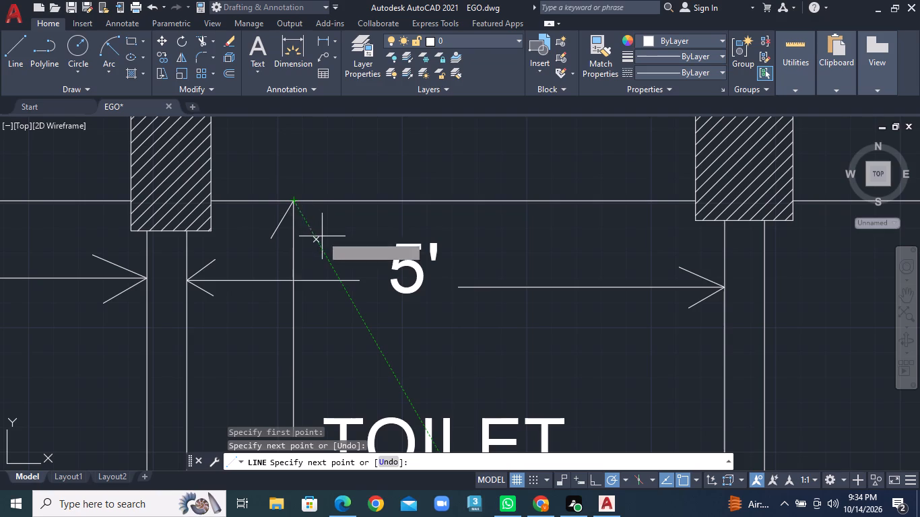
{"action": "left_click", "coordinate": [322, 236]}
{"action": "right_click", "coordinate": [322, 236]}
{"action": "left_click", "coordinate": [376, 245]}
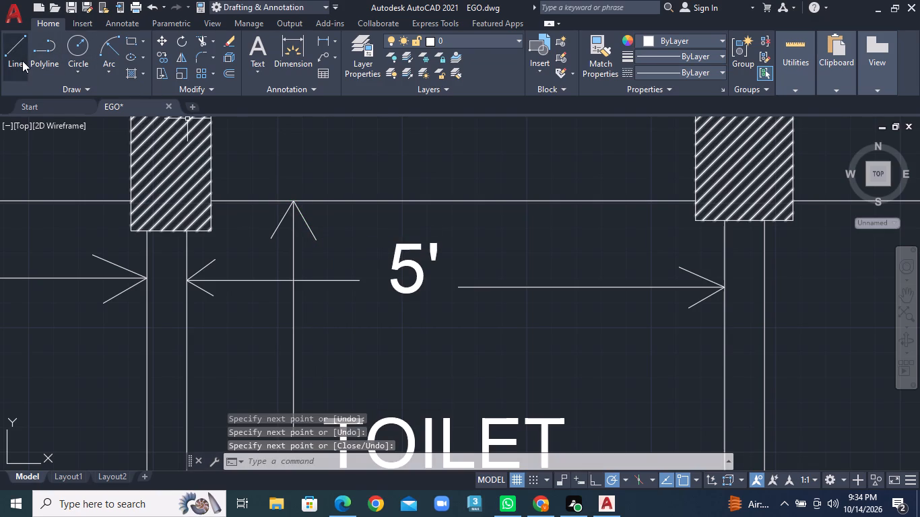
Draw an open arrowhead where the lower vertical dimension line meets the partition between the two toilets.
{"action": "left_click", "coordinate": [22, 61]}
{"action": "scroll", "coordinate": [349, 283], "scroll_direction": "down", "scroll_amount": 1}
{"action": "middle_click_drag", "start_coordinate": [354, 379], "coordinate": [354, 226]}
{"action": "middle_click_drag", "start_coordinate": [319, 368], "coordinate": [333, 250]}
{"action": "scroll", "coordinate": [335, 356], "scroll_direction": "up", "scroll_amount": 1}
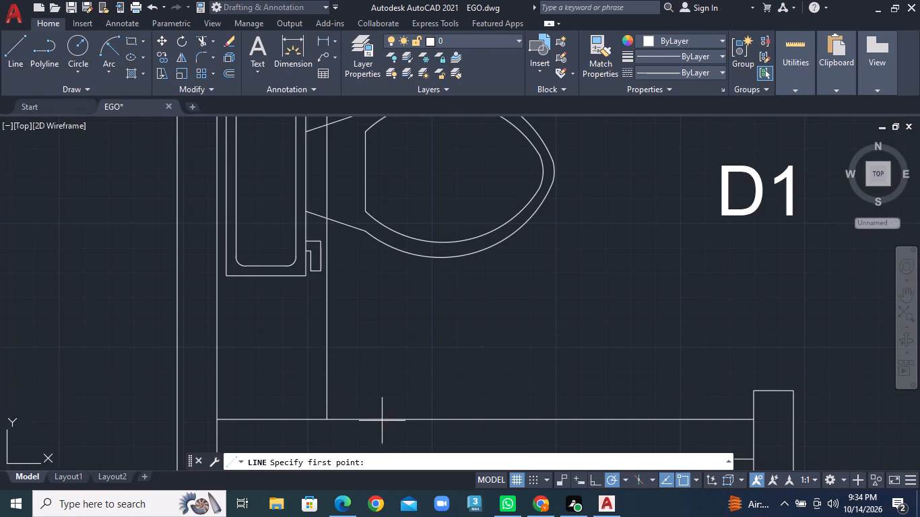
{"action": "middle_click_drag", "start_coordinate": [363, 402], "coordinate": [346, 345]}
{"action": "scroll", "coordinate": [333, 361], "scroll_direction": "up", "scroll_amount": 1}
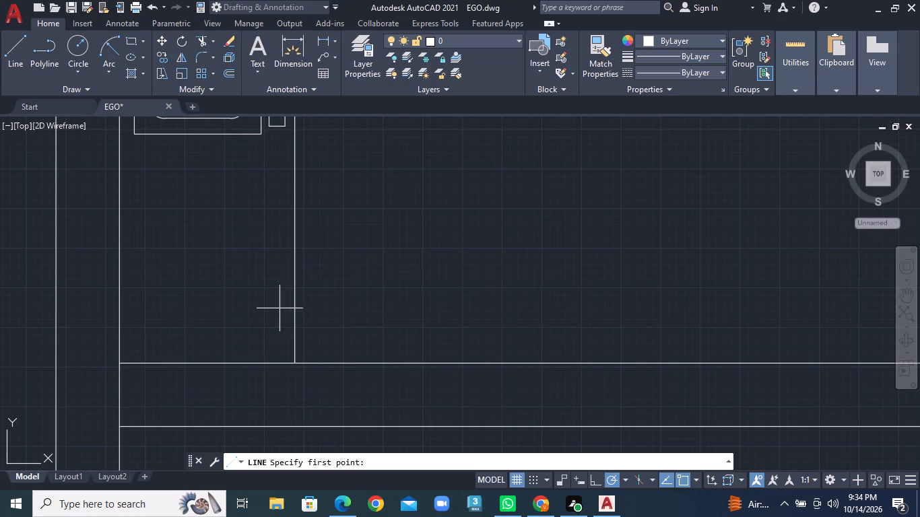
{"action": "left_click", "coordinate": [266, 310]}
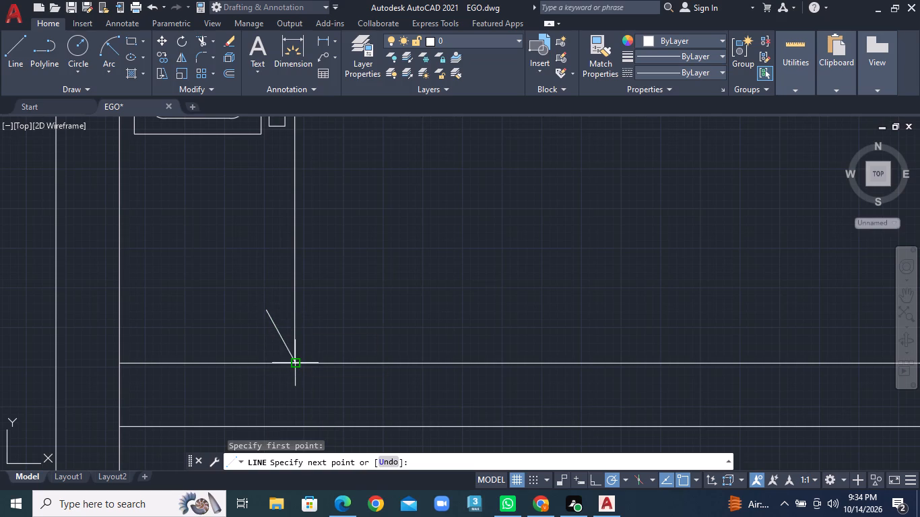
{"action": "left_click", "coordinate": [293, 366]}
{"action": "left_click", "coordinate": [323, 311]}
{"action": "scroll", "coordinate": [323, 311], "scroll_direction": "up", "scroll_amount": 1}
{"action": "right_click", "coordinate": [323, 311]}
{"action": "left_click", "coordinate": [359, 323]}
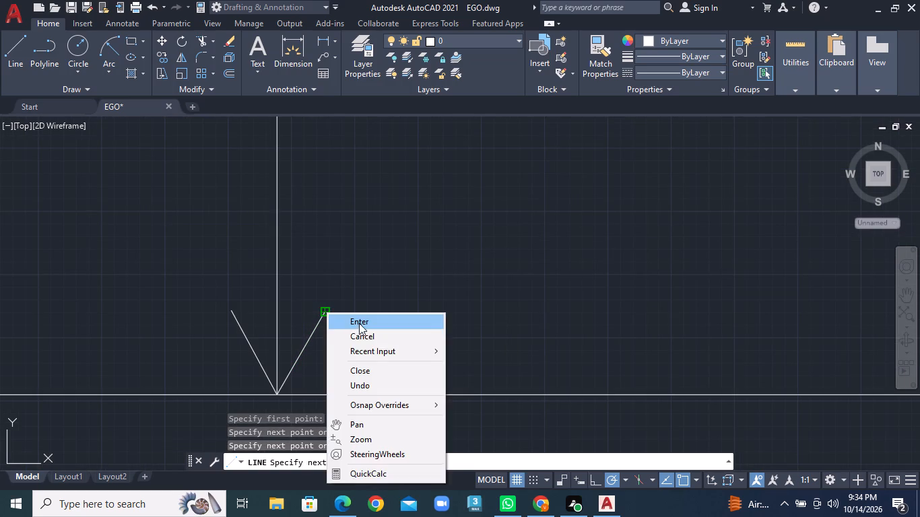
Add the text 5'10" between the upper and lower vertical dimension lines in the upper toilet, just below its TOILET label.
{"action": "scroll", "coordinate": [380, 325], "scroll_direction": "down", "scroll_amount": 3}
{"action": "middle_click_drag", "start_coordinate": [373, 182], "coordinate": [373, 214]}
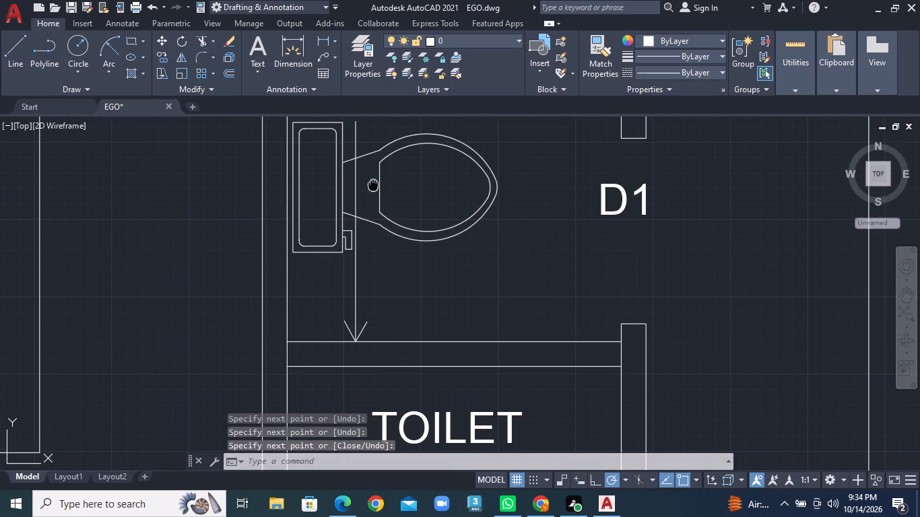
{"action": "middle_click_drag", "start_coordinate": [373, 214], "coordinate": [348, 370]}
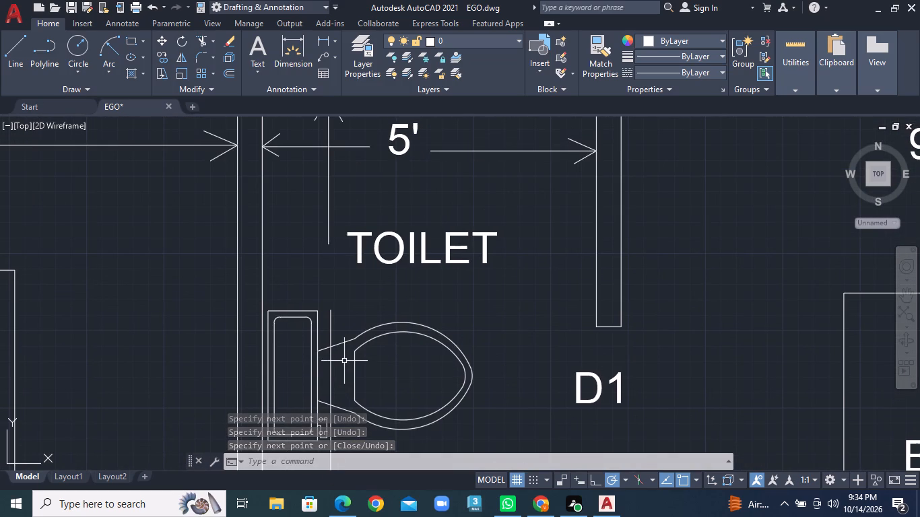
{"action": "middle_click_drag", "start_coordinate": [348, 316], "coordinate": [320, 363]}
{"action": "scroll", "coordinate": [329, 345], "scroll_direction": "down", "scroll_amount": 1}
{"action": "middle_click", "coordinate": [318, 365]}
{"action": "middle_click", "coordinate": [315, 369]}
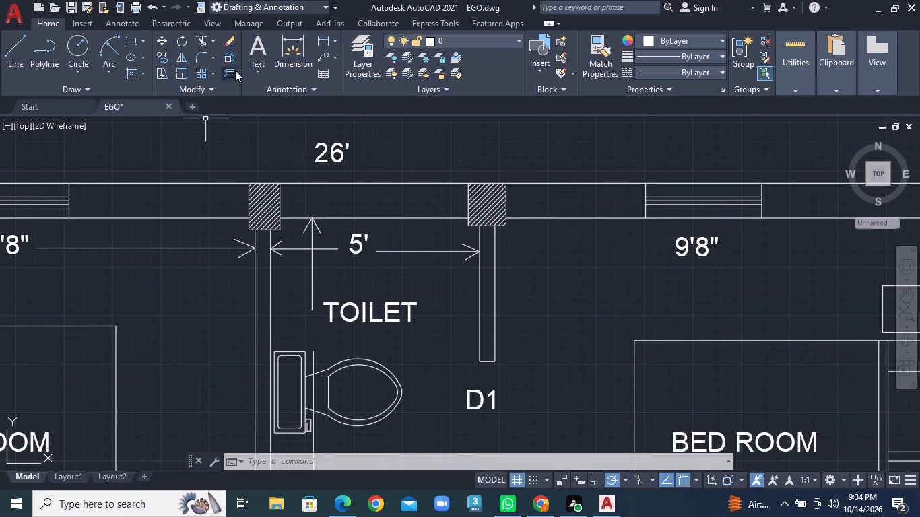
{"action": "left_click", "coordinate": [259, 69]}
{"action": "left_click", "coordinate": [278, 98]}
{"action": "scroll", "coordinate": [294, 322], "scroll_direction": "up", "scroll_amount": 2}
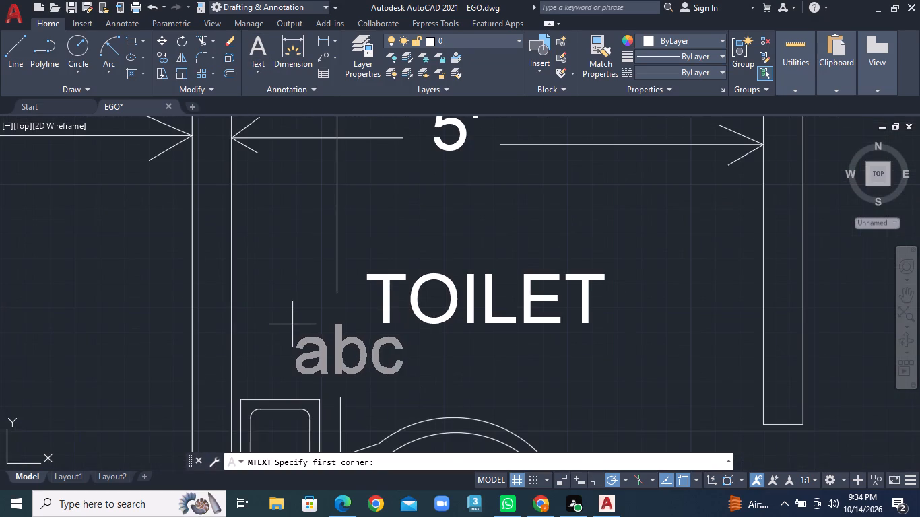
{"action": "left_click", "coordinate": [300, 327]}
{"action": "left_click", "coordinate": [379, 370]}
{"action": "key", "text": "5"}
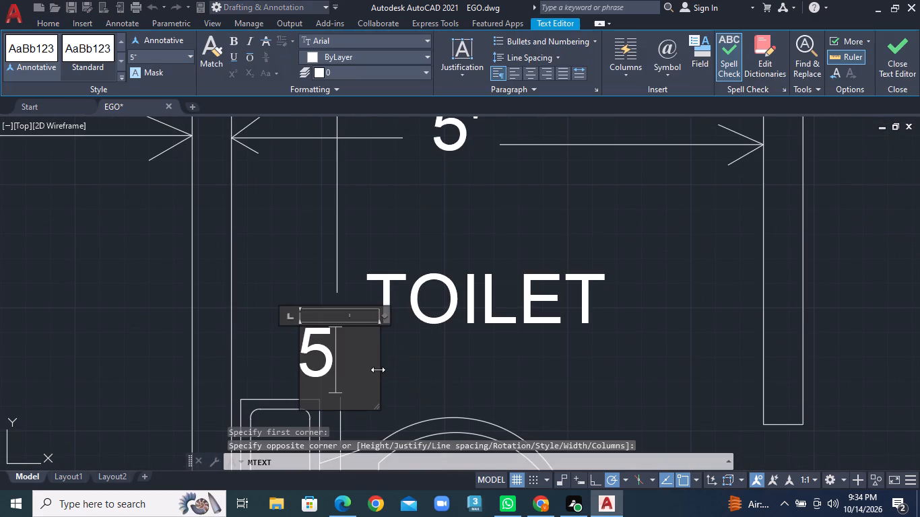
{"action": "type", "text": "'10"}
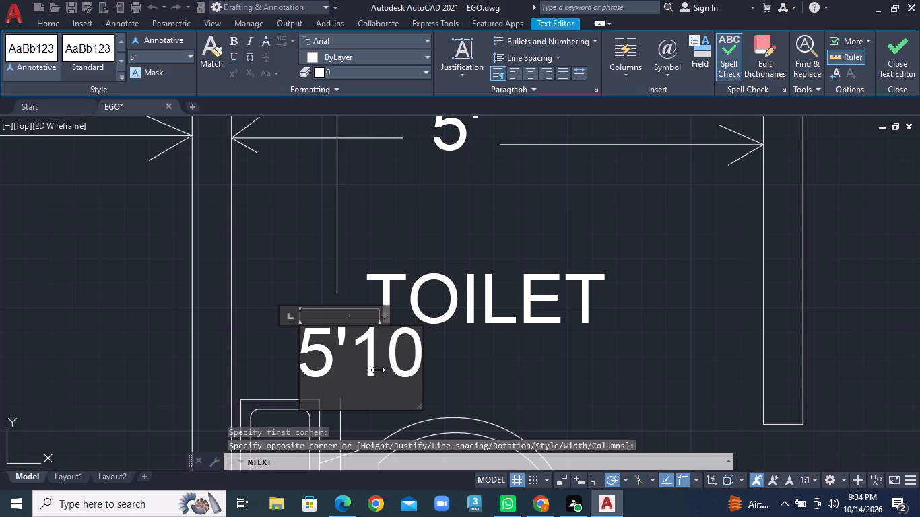
{"action": "key", "text": "shift+quotedbl"}
{"action": "left_click", "coordinate": [485, 368]}
{"action": "scroll", "coordinate": [485, 366], "scroll_direction": "down", "scroll_amount": 2}
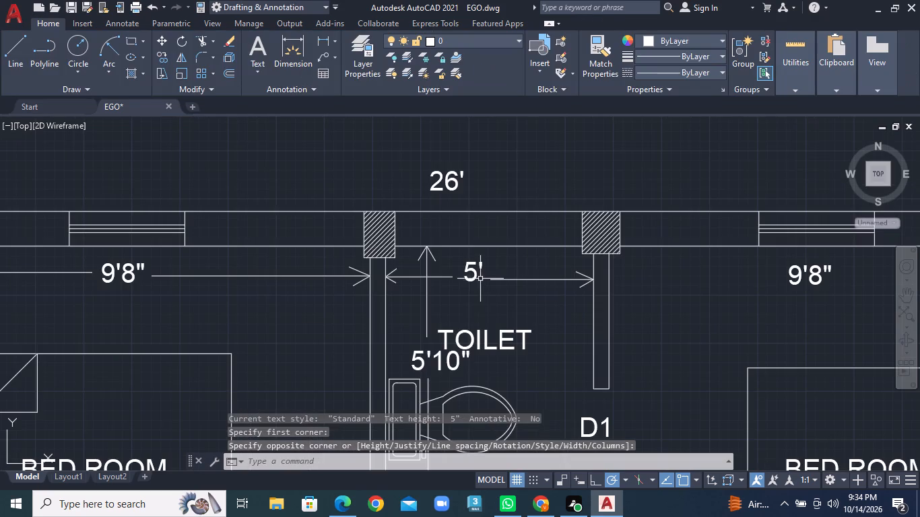
Move the upper toilet's TOILET label up and to the right, clear of the 5'10" text.
{"action": "middle_click_drag", "start_coordinate": [502, 357], "coordinate": [449, 335]}
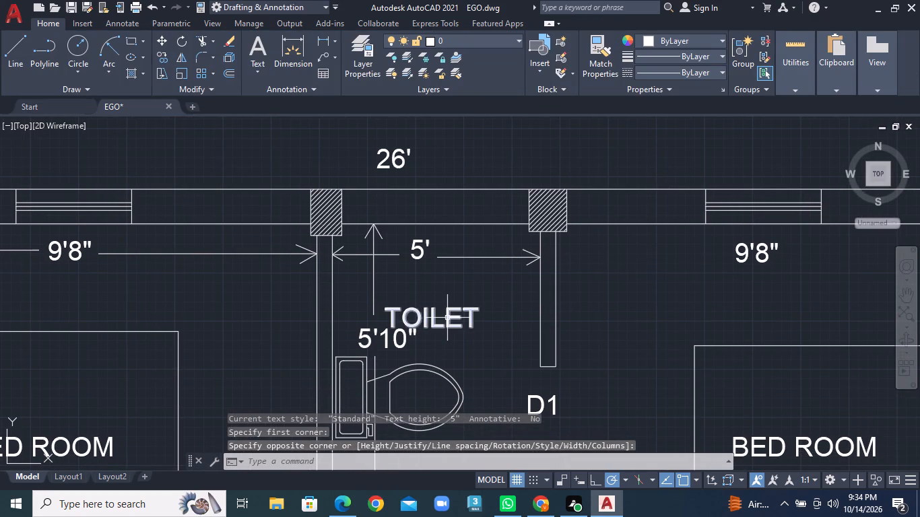
{"action": "left_click", "coordinate": [447, 318]}
{"action": "right_click", "coordinate": [447, 318]}
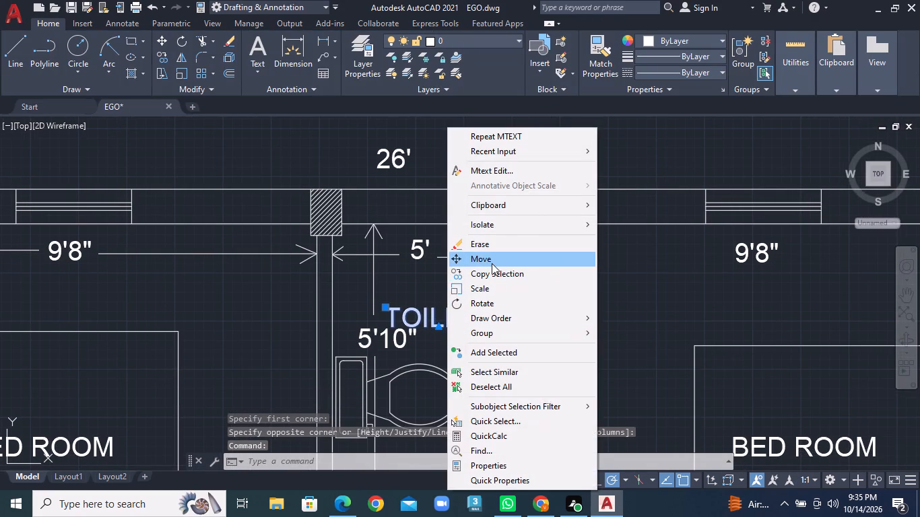
{"action": "left_click", "coordinate": [492, 263]}
{"action": "left_click", "coordinate": [463, 327]}
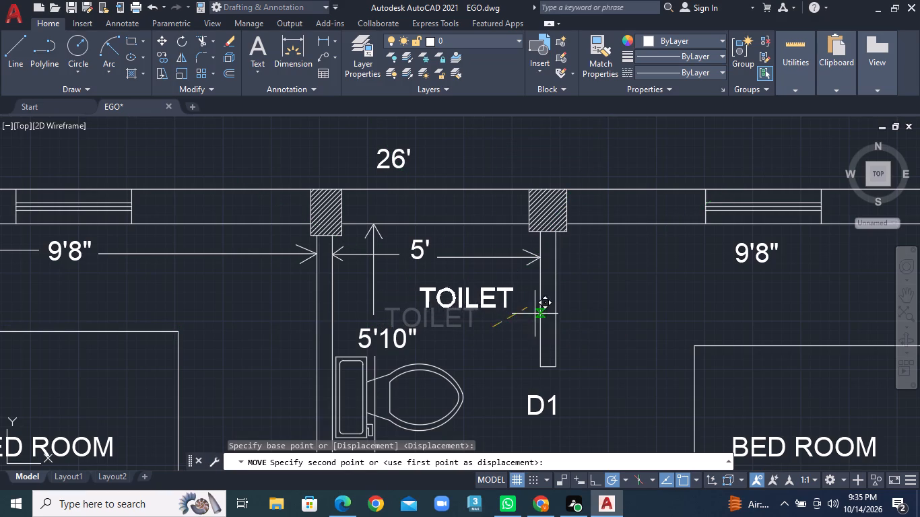
{"action": "left_click", "coordinate": [544, 317]}
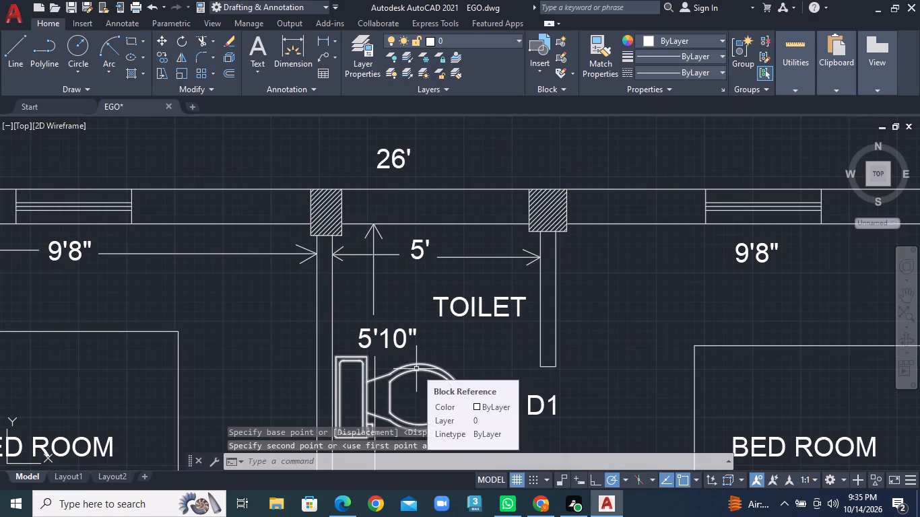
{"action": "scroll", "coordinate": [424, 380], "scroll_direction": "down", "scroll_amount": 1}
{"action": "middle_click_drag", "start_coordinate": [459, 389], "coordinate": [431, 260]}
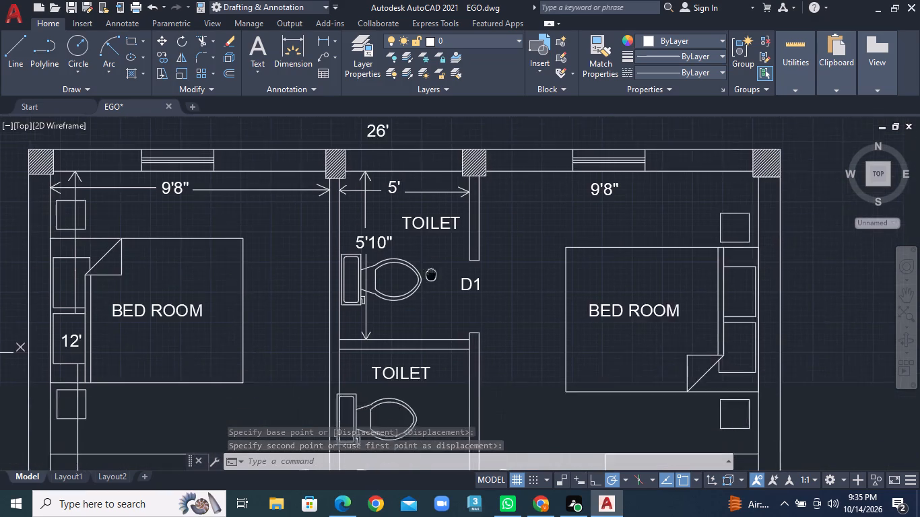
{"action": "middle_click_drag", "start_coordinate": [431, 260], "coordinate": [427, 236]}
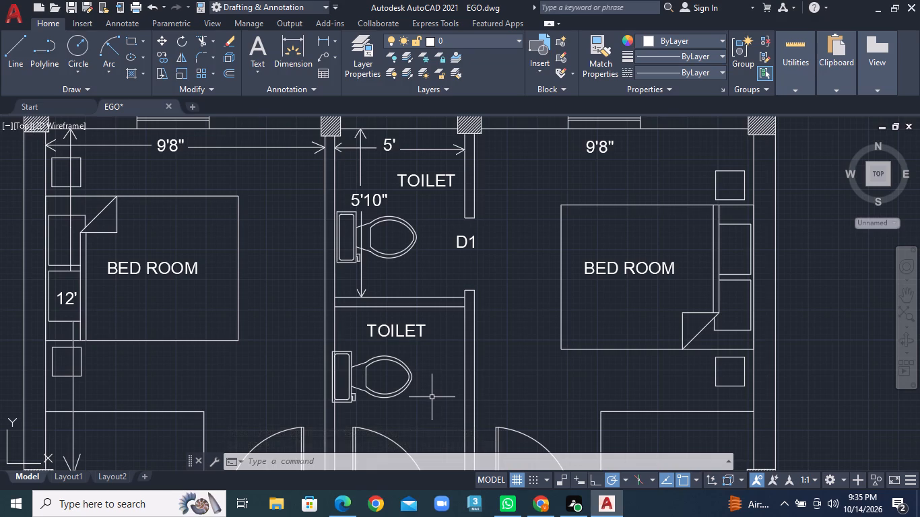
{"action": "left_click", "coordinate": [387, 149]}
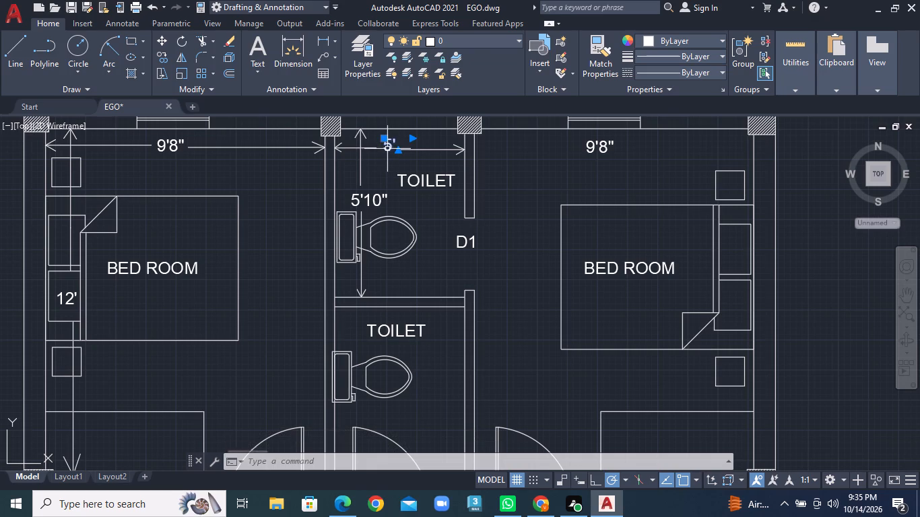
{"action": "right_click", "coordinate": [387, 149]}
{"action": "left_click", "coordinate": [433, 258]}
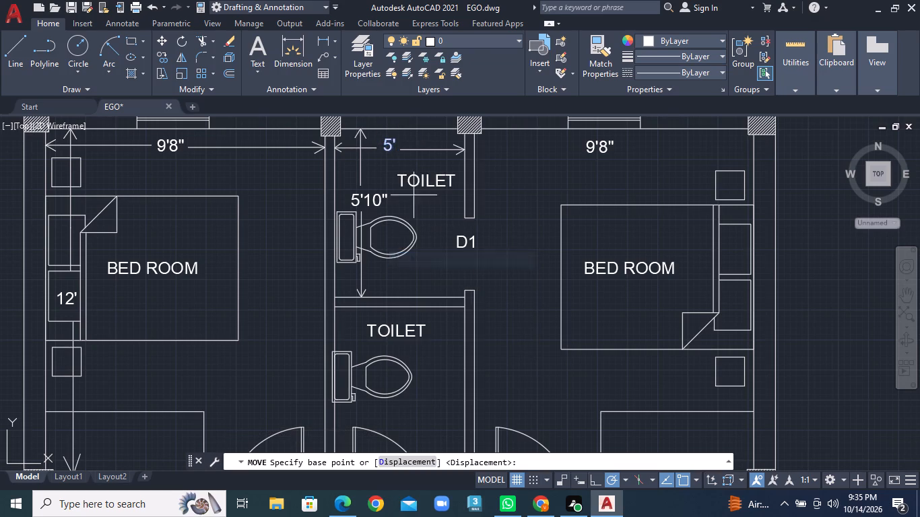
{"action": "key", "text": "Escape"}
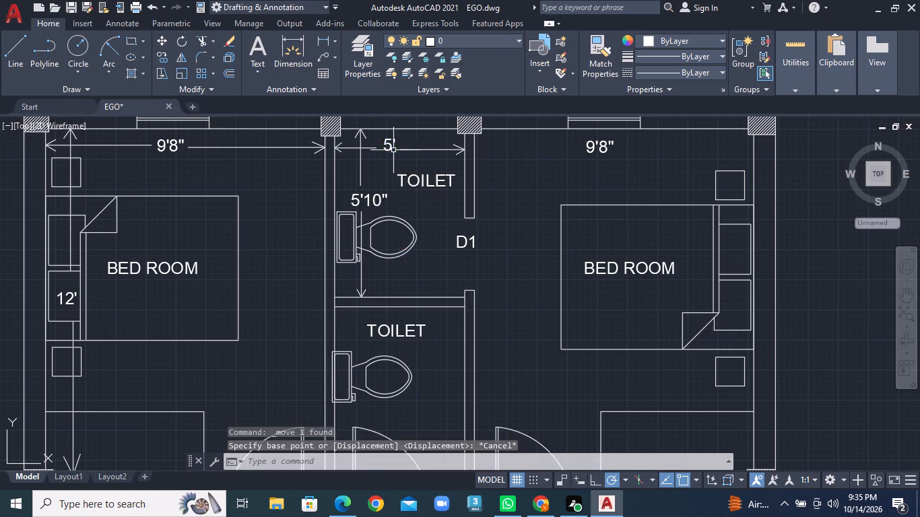
Copy the upper toilet's 5' width text into the lower toilet, just below the partition wall.
{"action": "left_click", "coordinate": [389, 146]}
{"action": "right_click", "coordinate": [389, 146]}
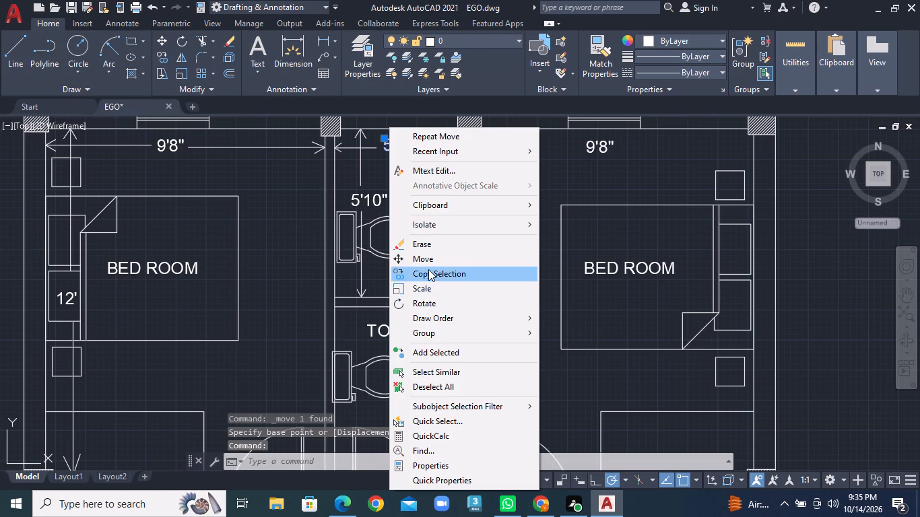
{"action": "left_click", "coordinate": [428, 269]}
{"action": "left_click", "coordinate": [390, 143]}
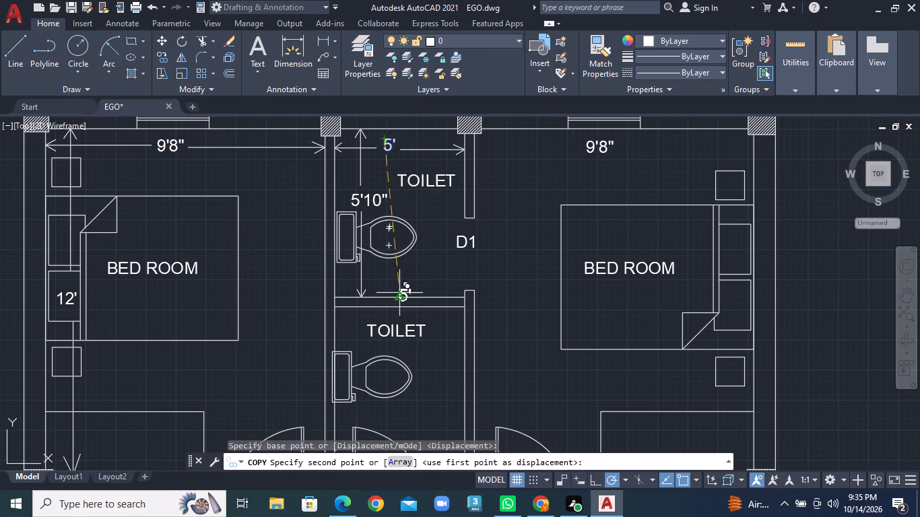
{"action": "left_click", "coordinate": [400, 320]}
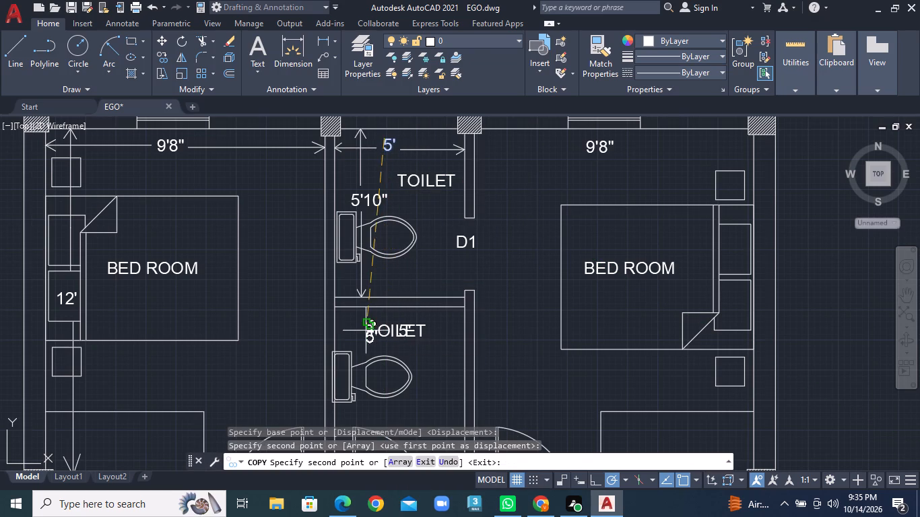
{"action": "key", "text": "Escape"}
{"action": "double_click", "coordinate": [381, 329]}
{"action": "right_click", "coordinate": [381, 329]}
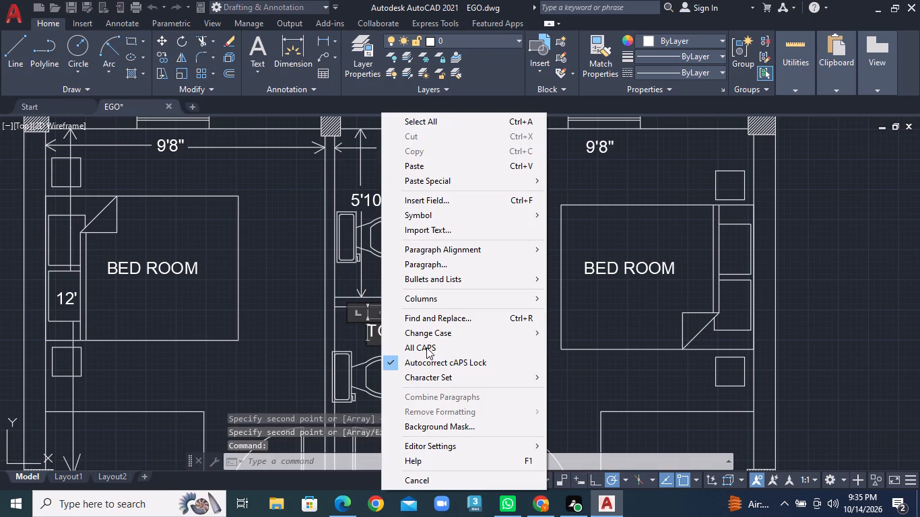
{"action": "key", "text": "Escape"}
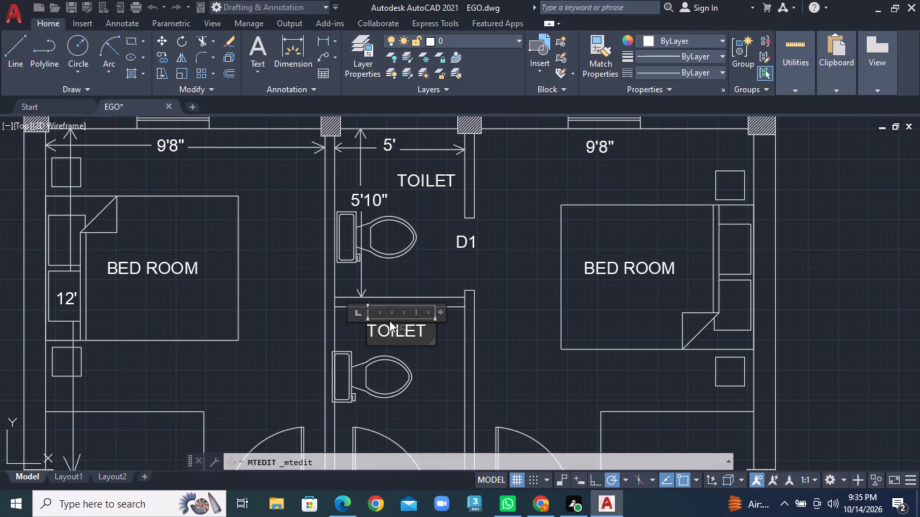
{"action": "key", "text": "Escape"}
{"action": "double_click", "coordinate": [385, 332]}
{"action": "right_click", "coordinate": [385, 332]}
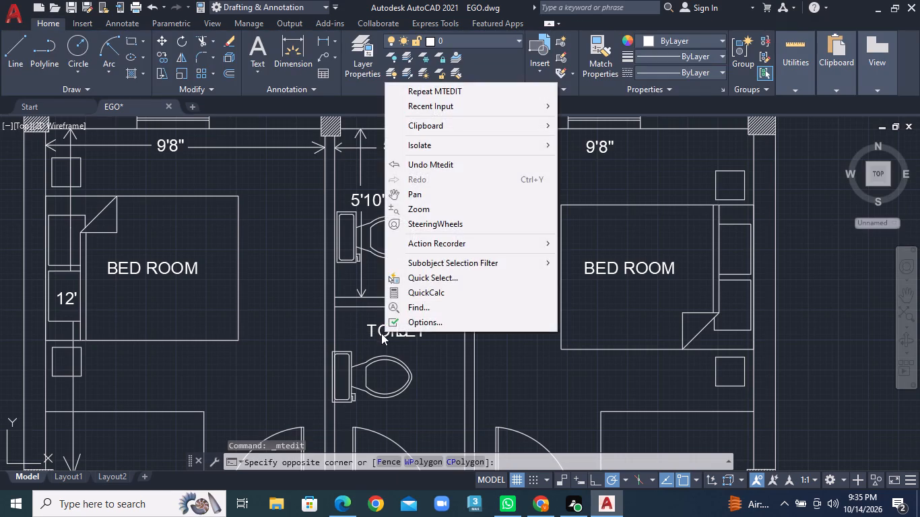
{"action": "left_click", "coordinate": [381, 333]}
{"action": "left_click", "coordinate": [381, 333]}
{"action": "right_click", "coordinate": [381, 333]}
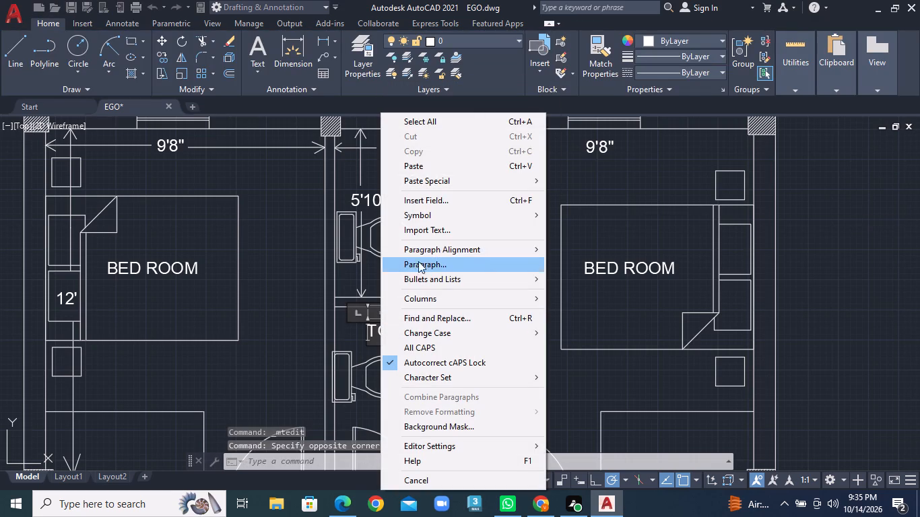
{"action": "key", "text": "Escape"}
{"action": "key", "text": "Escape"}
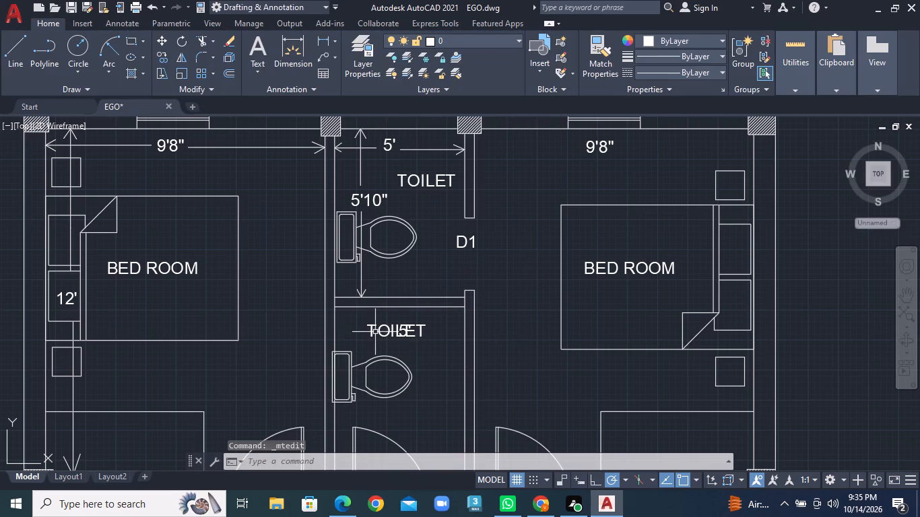
Move the lower toilet's TOILET label off the 5' text to the space between the toilet fixture and the door.
{"action": "left_click", "coordinate": [372, 331]}
{"action": "right_click", "coordinate": [372, 331]}
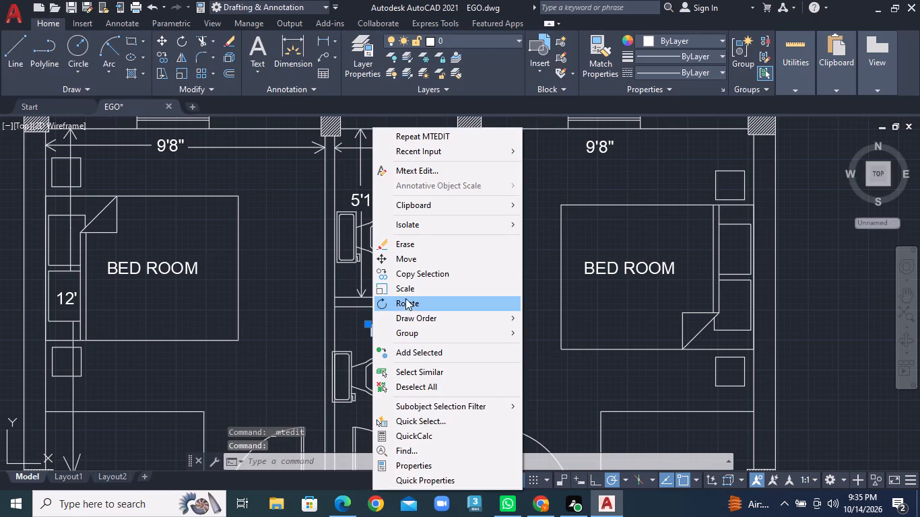
{"action": "left_click", "coordinate": [411, 262]}
{"action": "left_click", "coordinate": [378, 324]}
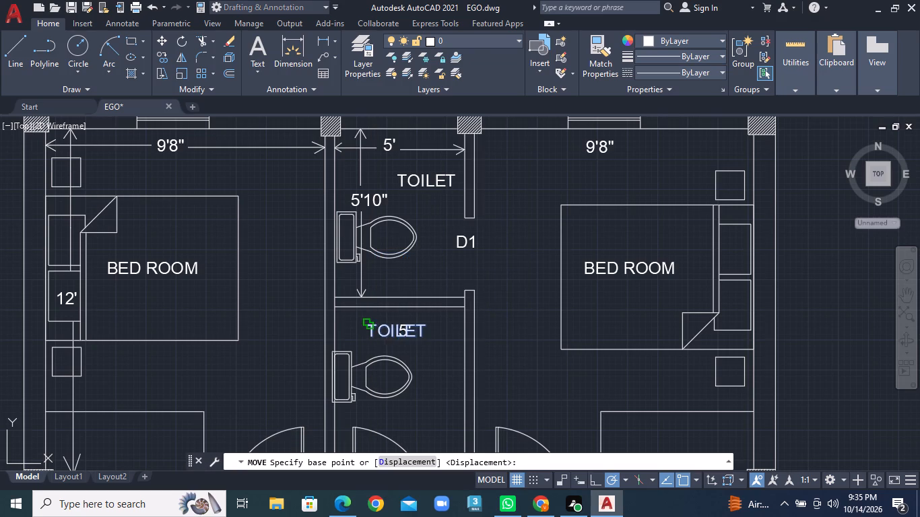
{"action": "middle_click_drag", "start_coordinate": [398, 395], "coordinate": [407, 301]}
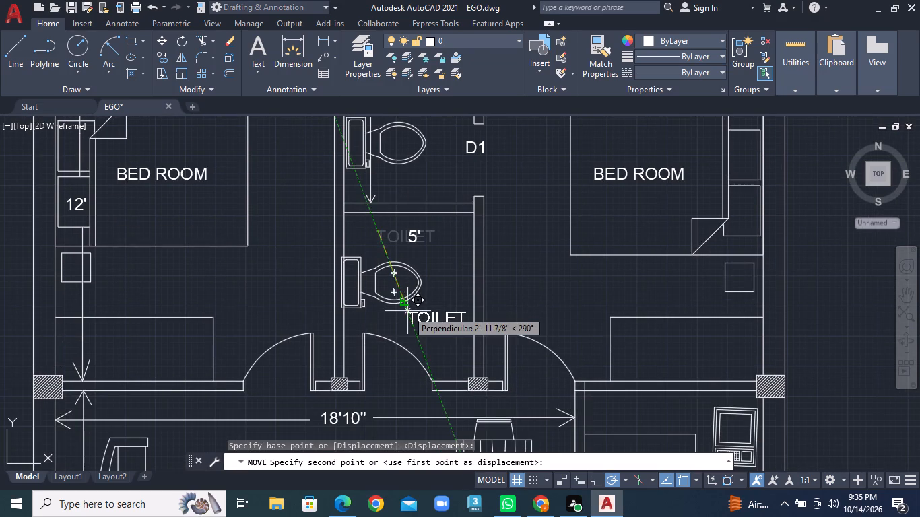
{"action": "left_click", "coordinate": [400, 314]}
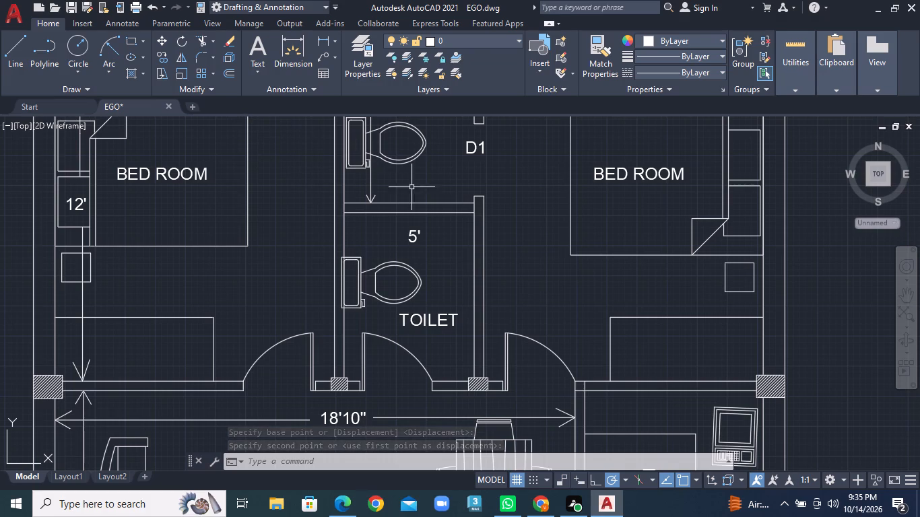
Draw a horizontal dimension line from the lower toilet's left wall to just short of the 5' text, below the partition.
{"action": "left_click", "coordinate": [28, 61]}
{"action": "scroll", "coordinate": [414, 232], "scroll_direction": "up", "scroll_amount": 2}
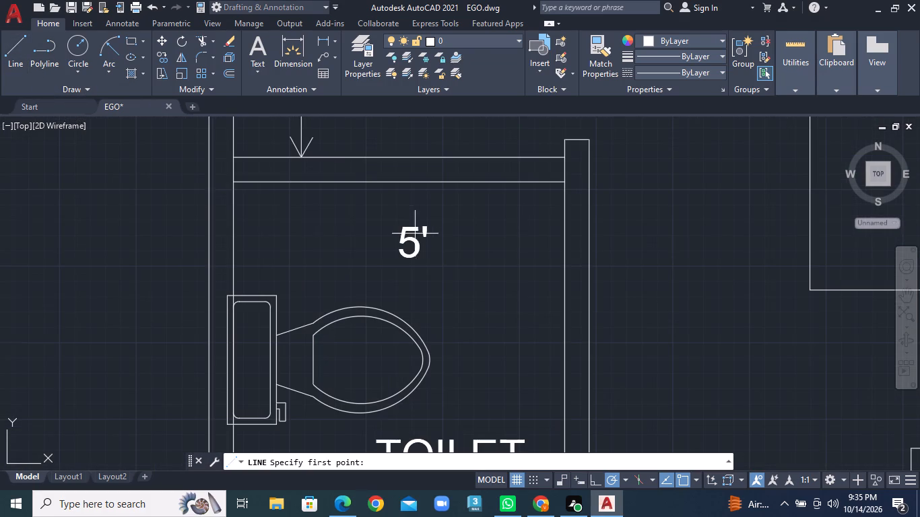
{"action": "left_click", "coordinate": [234, 210]}
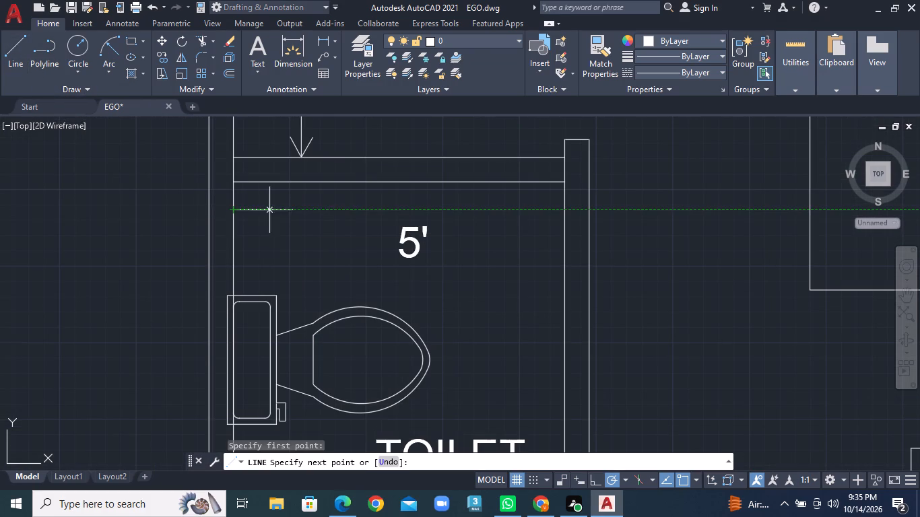
{"action": "left_click", "coordinate": [378, 211]}
{"action": "right_click", "coordinate": [378, 211]}
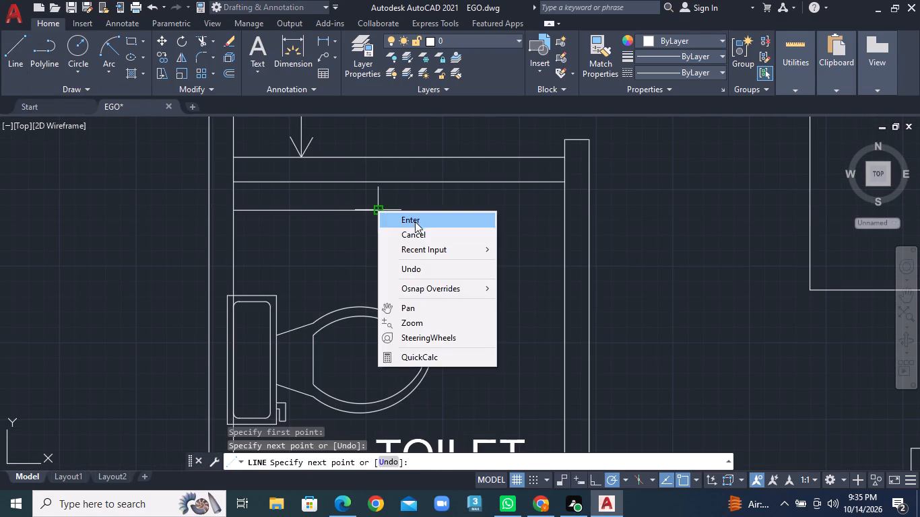
{"action": "left_click", "coordinate": [415, 222]}
Draw a second horizontal dimension line, level with the first, from beside the 5' text to the lower toilet's right wall.
{"action": "left_click", "coordinate": [17, 46]}
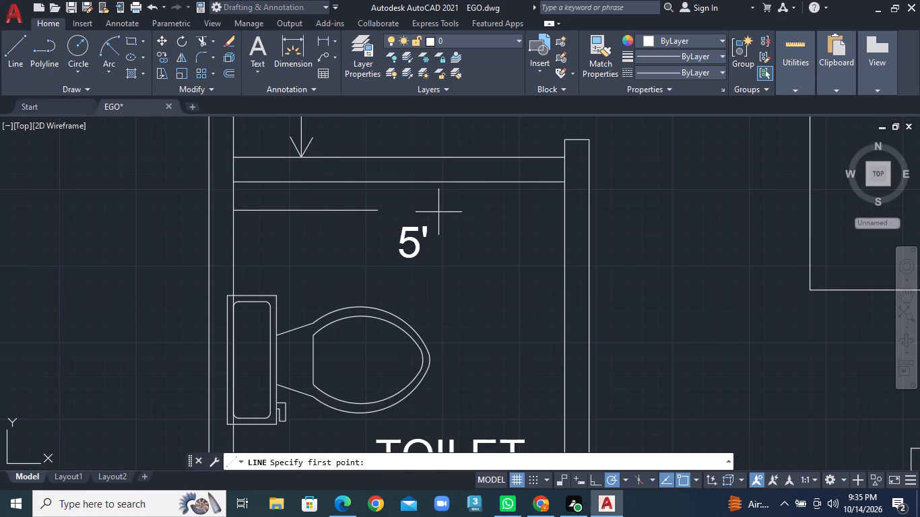
{"action": "left_click", "coordinate": [435, 211]}
{"action": "left_click", "coordinate": [560, 205]}
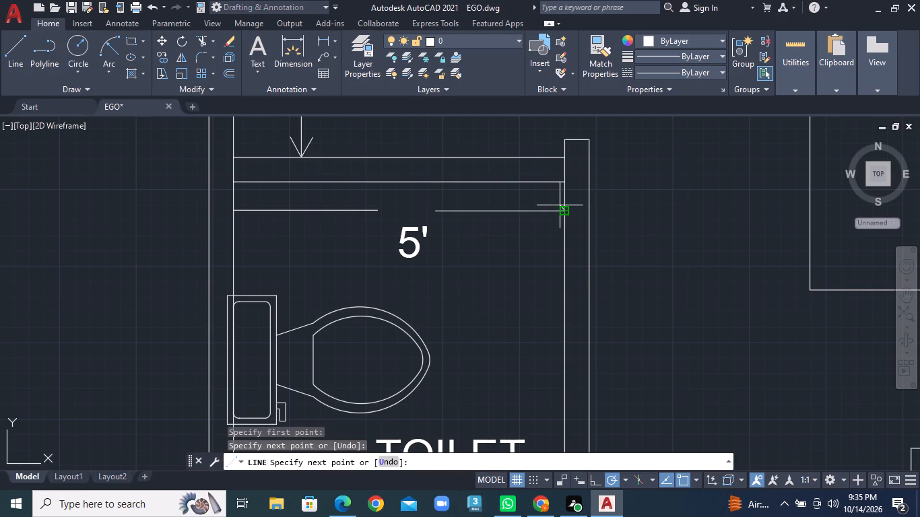
{"action": "right_click", "coordinate": [560, 205]}
{"action": "left_click", "coordinate": [604, 216]}
Draw an open arrowhead from two short lines where the lower toilet's 5' dimension line meets the left wall.
{"action": "left_click", "coordinate": [18, 55]}
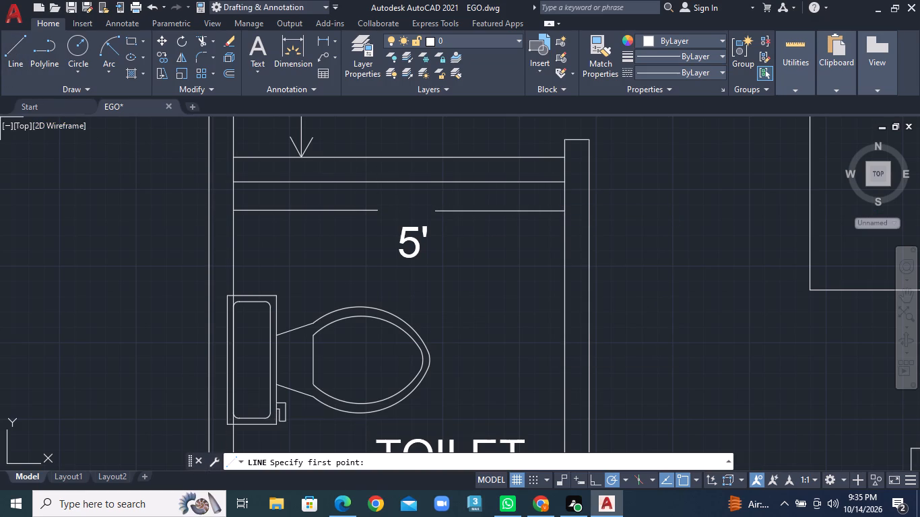
{"action": "scroll", "coordinate": [238, 186], "scroll_direction": "up", "scroll_amount": 1}
{"action": "left_click", "coordinate": [268, 205]}
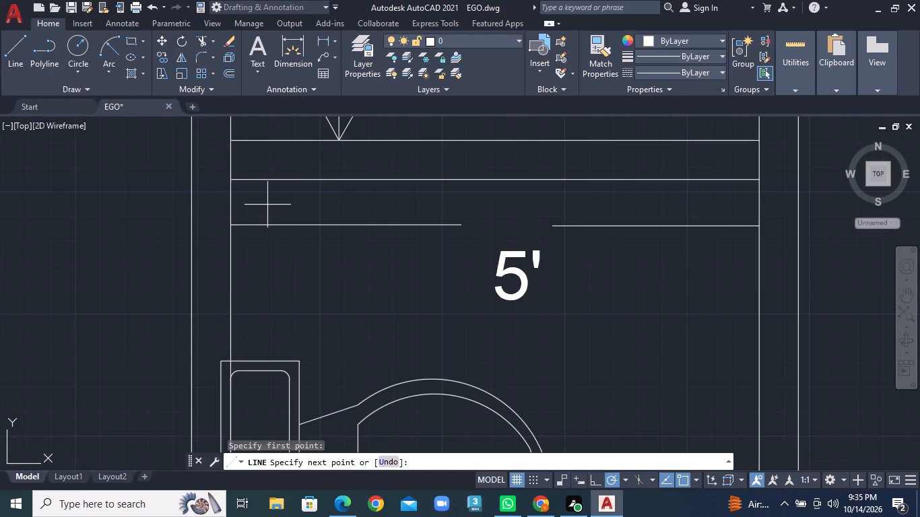
{"action": "left_click", "coordinate": [227, 223]}
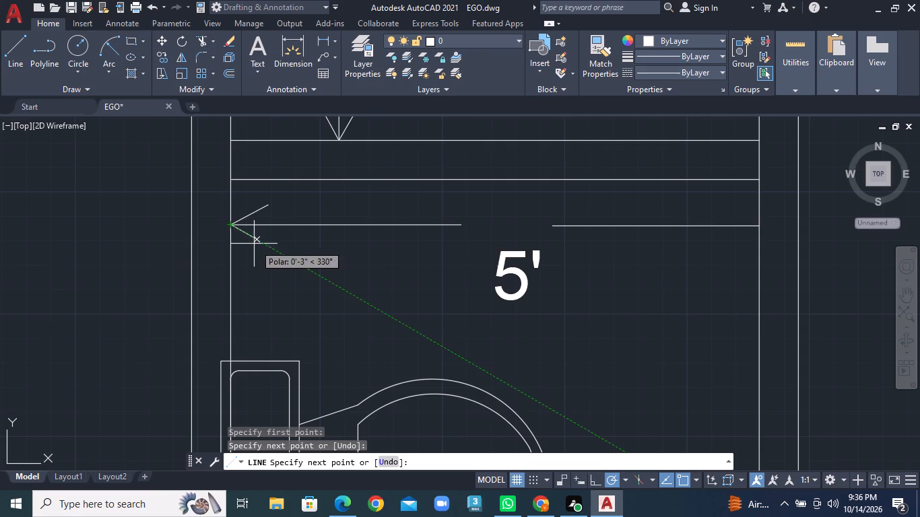
{"action": "left_click", "coordinate": [267, 253]}
{"action": "right_click", "coordinate": [267, 253]}
{"action": "left_click", "coordinate": [306, 261]}
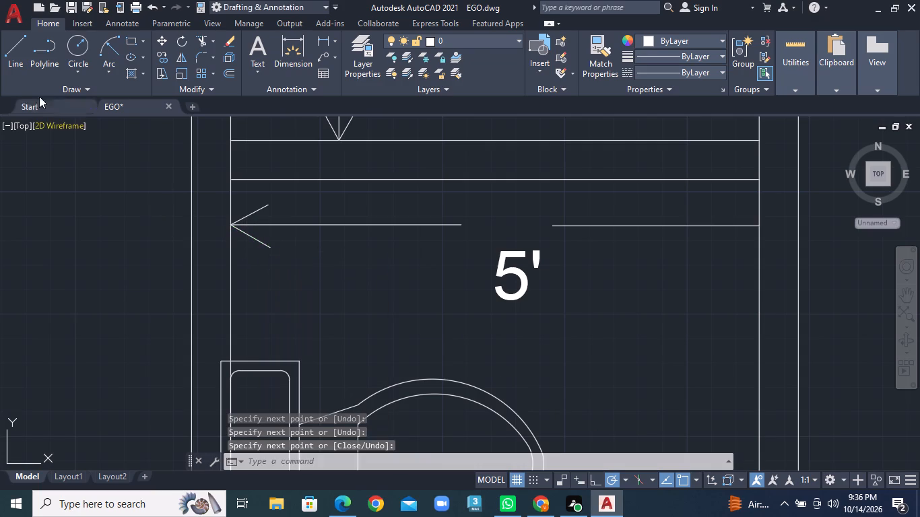
Draw a matching open arrowhead where the lower toilet's 5' dimension line meets the right wall.
{"action": "left_click", "coordinate": [5, 57]}
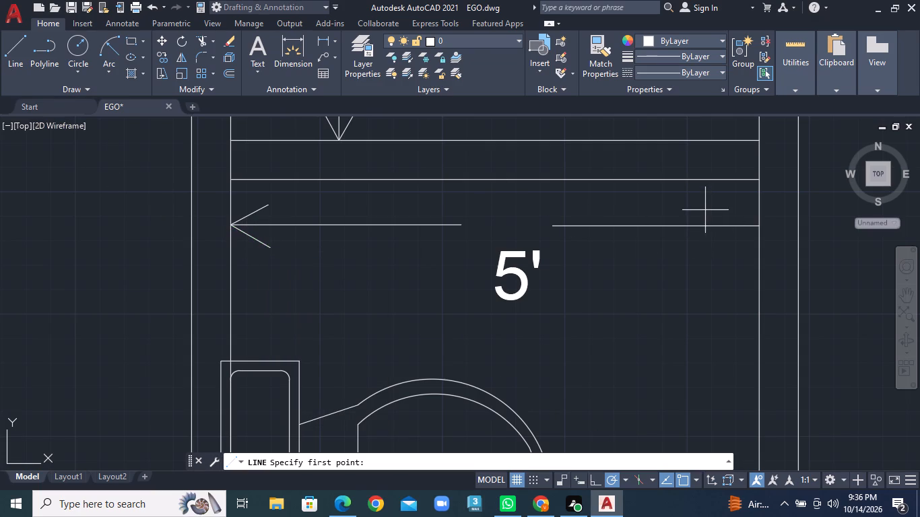
{"action": "left_click", "coordinate": [713, 209]}
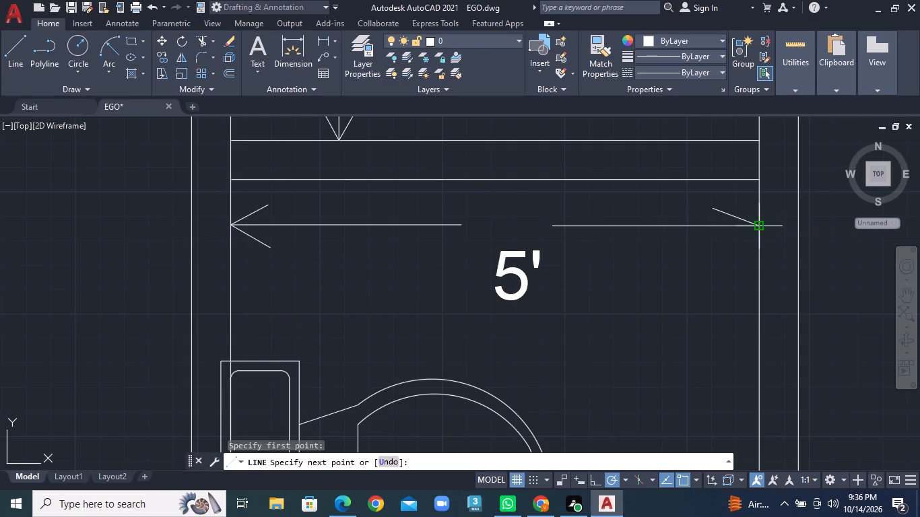
{"action": "left_click", "coordinate": [758, 229]}
{"action": "left_click", "coordinate": [722, 248]}
{"action": "right_click", "coordinate": [722, 248]}
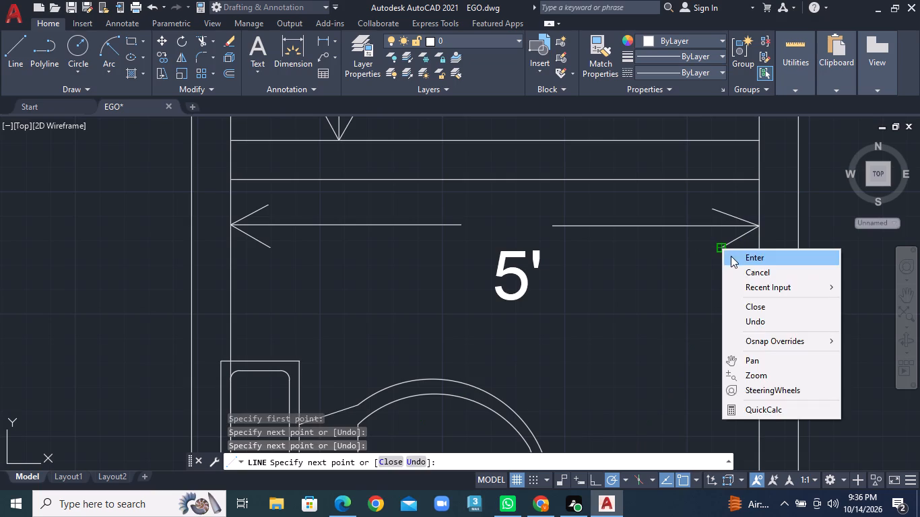
{"action": "left_click", "coordinate": [731, 256]}
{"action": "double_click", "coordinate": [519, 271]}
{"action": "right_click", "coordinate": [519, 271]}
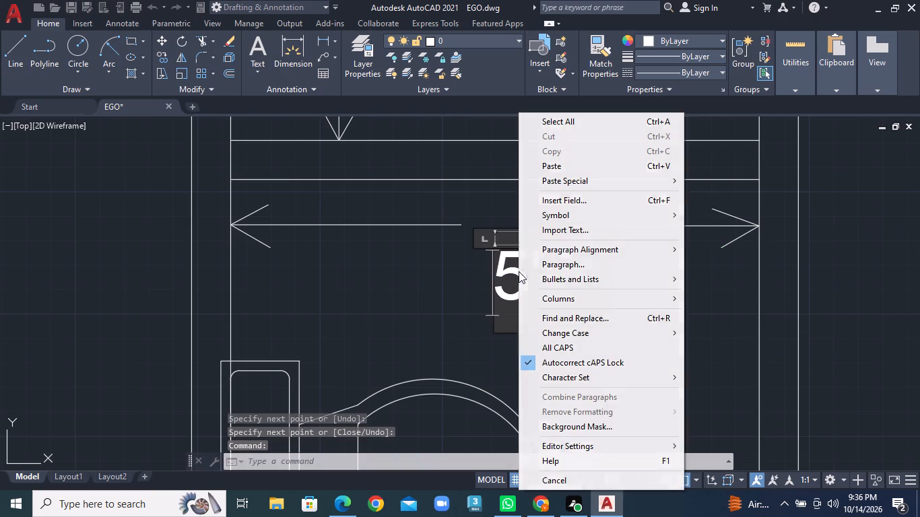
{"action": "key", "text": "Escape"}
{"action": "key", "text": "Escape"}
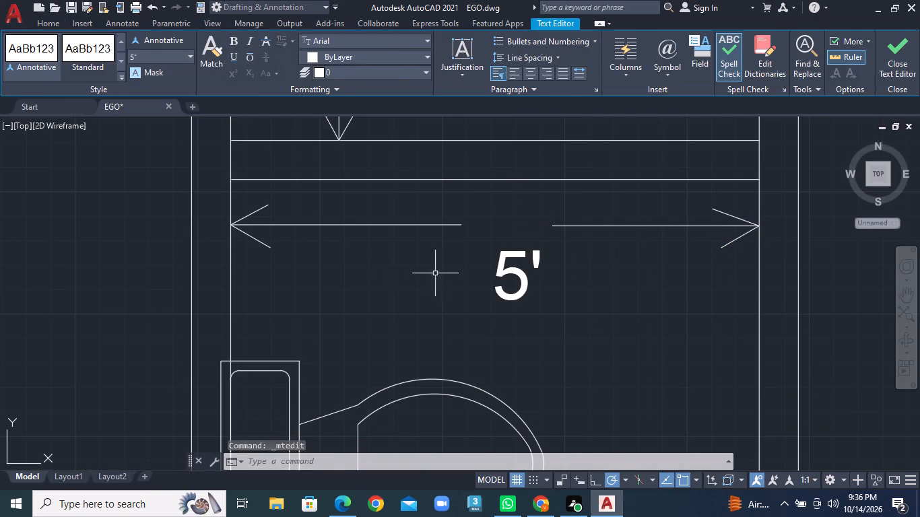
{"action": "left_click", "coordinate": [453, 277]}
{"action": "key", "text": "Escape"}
Move the lower toilet's 5' text up into the gap between its two horizontal dimension lines.
{"action": "left_click", "coordinate": [506, 275]}
{"action": "right_click", "coordinate": [506, 275]}
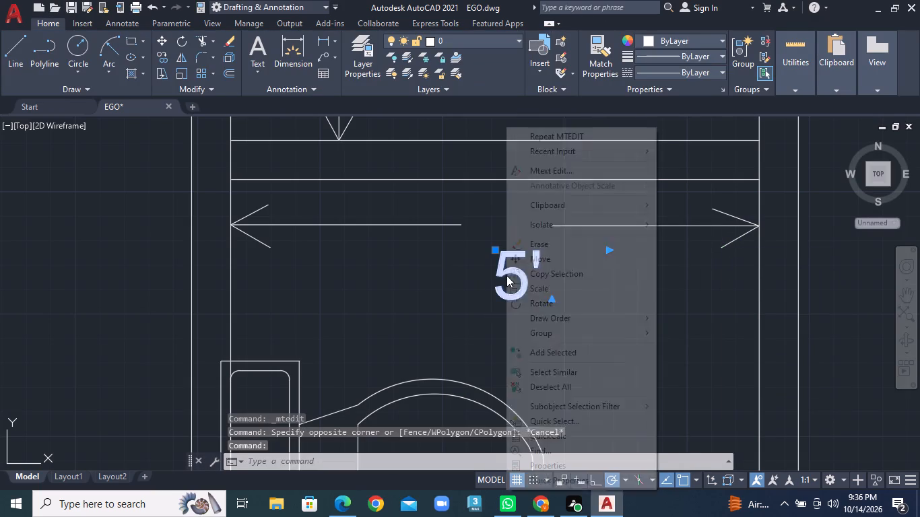
{"action": "left_click", "coordinate": [541, 263]}
{"action": "left_click", "coordinate": [516, 269]}
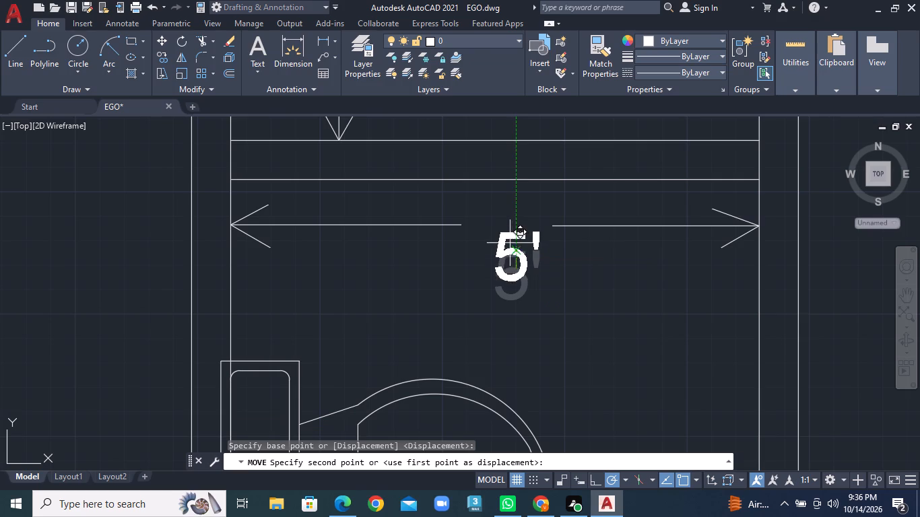
{"action": "left_click", "coordinate": [505, 223]}
Move the lower toilet's TOILET label slightly left, directly beneath the toilet fixture, leaving space beside the right wall.
{"action": "scroll", "coordinate": [535, 287], "scroll_direction": "down", "scroll_amount": 1}
{"action": "middle_click_drag", "start_coordinate": [626, 332], "coordinate": [604, 296]}
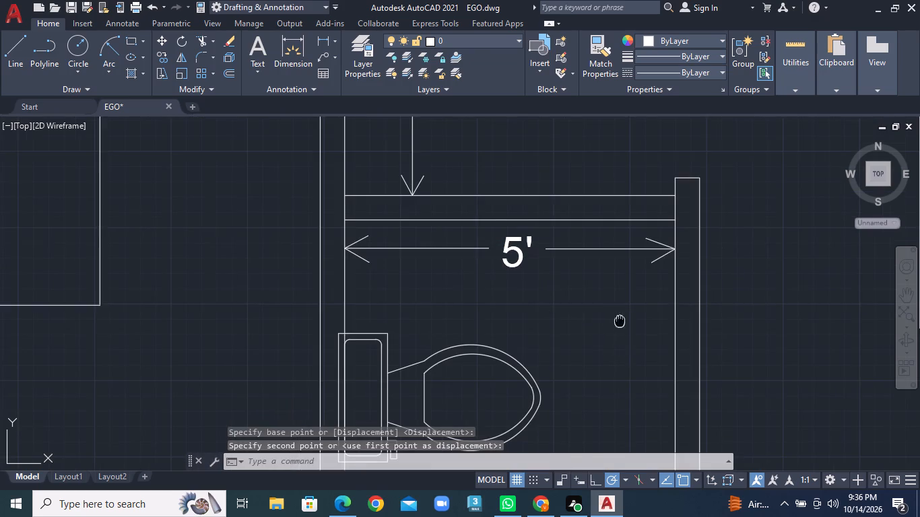
{"action": "middle_click_drag", "start_coordinate": [604, 296], "coordinate": [572, 235]}
{"action": "scroll", "coordinate": [554, 264], "scroll_direction": "down", "scroll_amount": 2}
{"action": "middle_click_drag", "start_coordinate": [566, 313], "coordinate": [566, 288]}
{"action": "scroll", "coordinate": [530, 291], "scroll_direction": "up", "scroll_amount": 1}
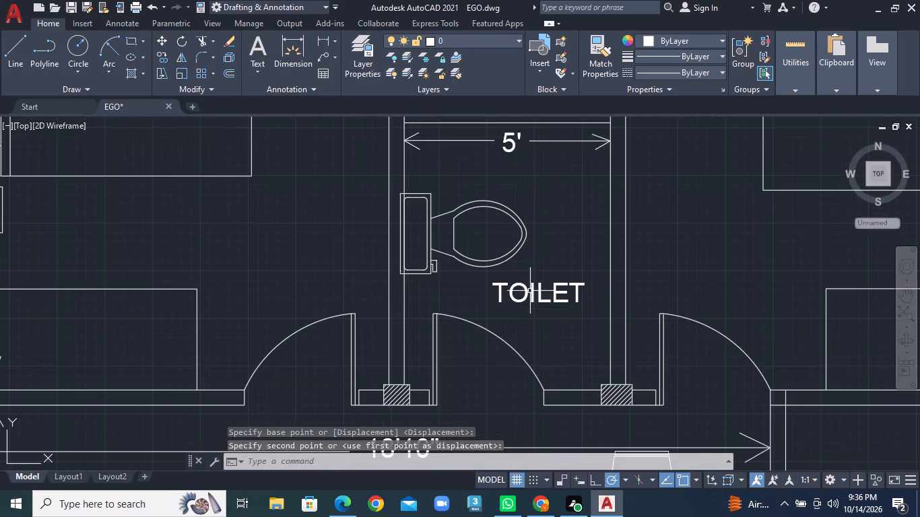
{"action": "left_click", "coordinate": [529, 291]}
{"action": "right_click", "coordinate": [529, 291]}
{"action": "left_click", "coordinate": [563, 258]}
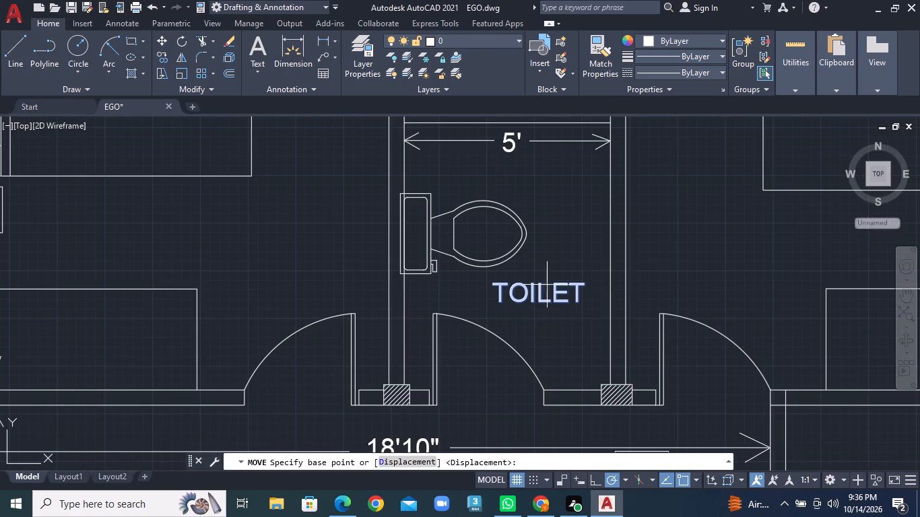
{"action": "left_click", "coordinate": [537, 294]}
{"action": "left_click", "coordinate": [500, 294]}
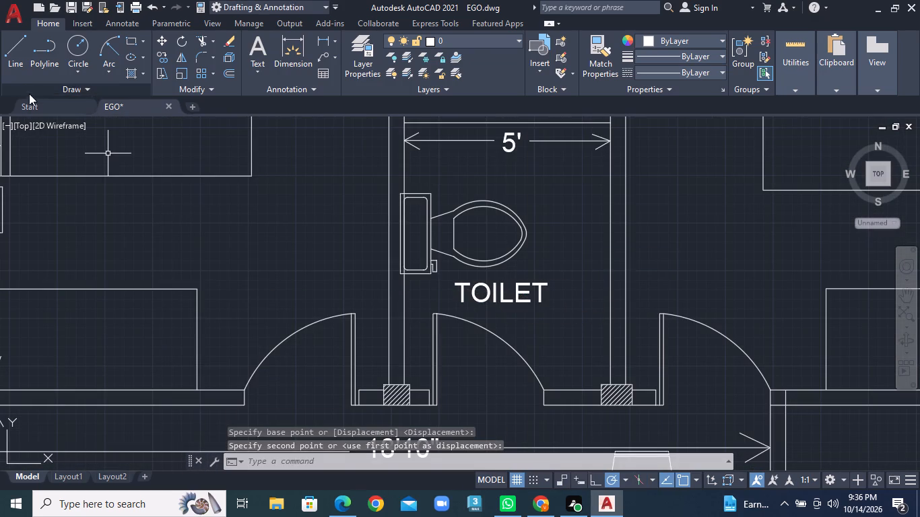
Draw a vertical dimension line in the lower toilet from the partition's underside down to beside the toilet bowl, near the right wall.
{"action": "left_click", "coordinate": [0, 56]}
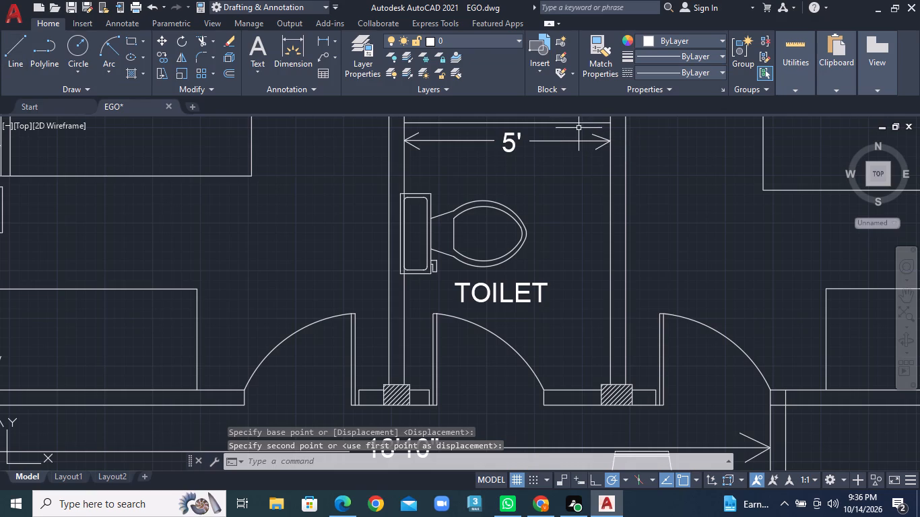
{"action": "double_click", "coordinate": [20, 57]}
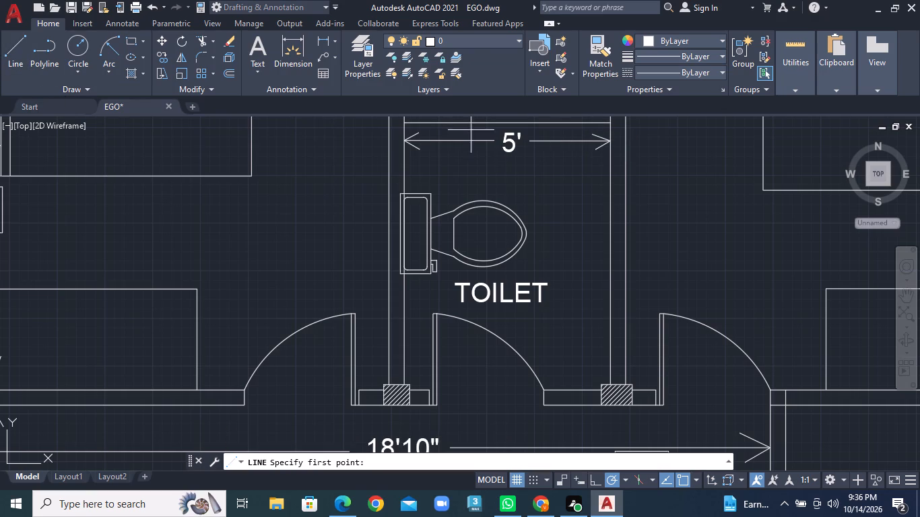
{"action": "left_click", "coordinate": [577, 122]}
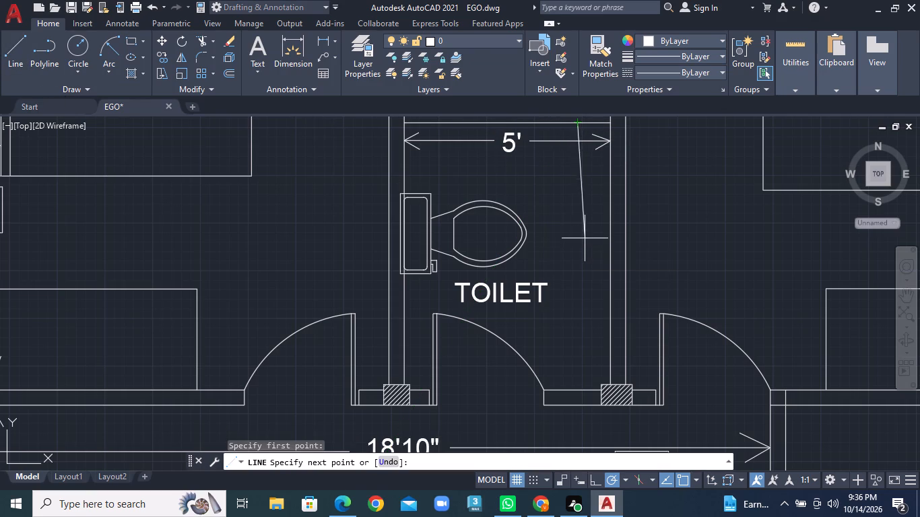
{"action": "left_click", "coordinate": [574, 243]}
{"action": "right_click", "coordinate": [574, 243]}
{"action": "left_click", "coordinate": [605, 248]}
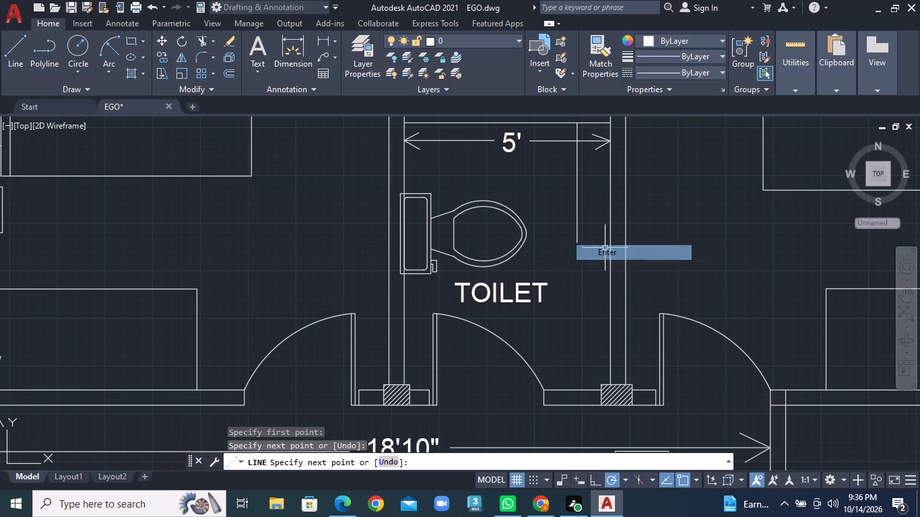
Draw a second vertical dimension line below the first, leaving a text gap, down to the lower toilet's bottom wall.
{"action": "left_click", "coordinate": [14, 63]}
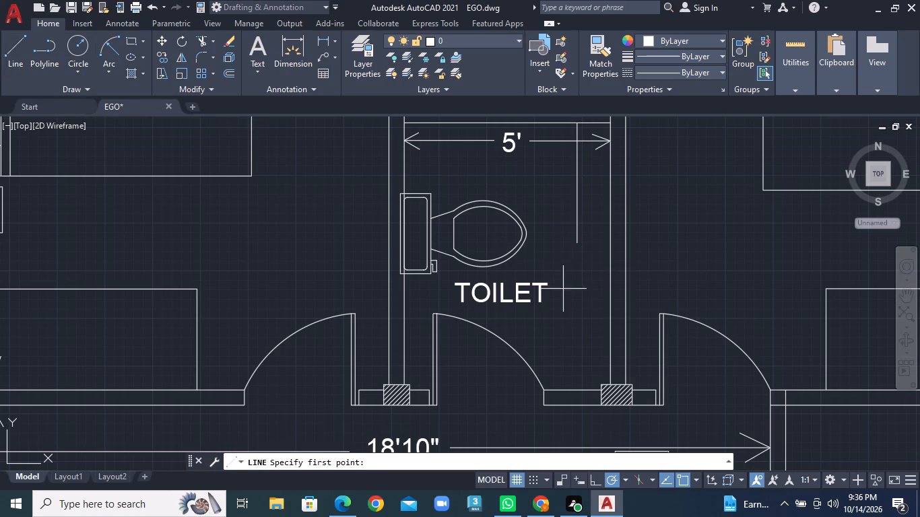
{"action": "left_click", "coordinate": [581, 281]}
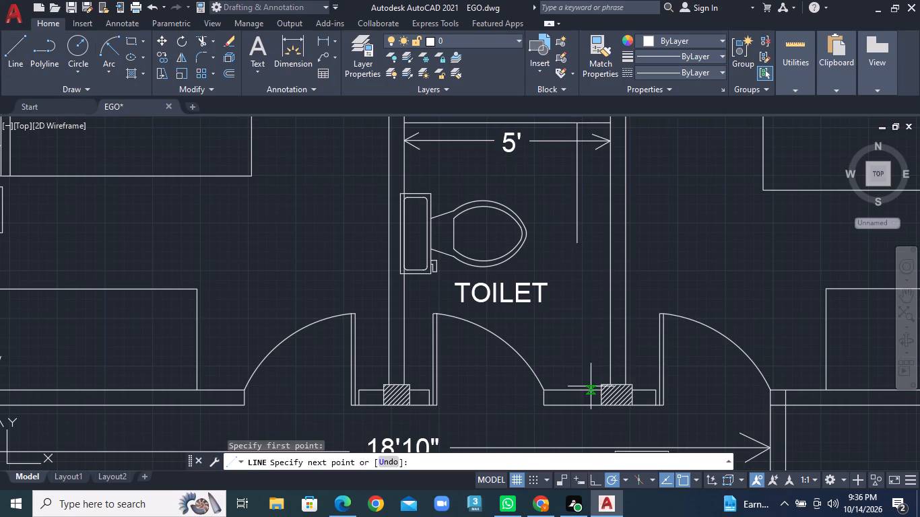
{"action": "left_click", "coordinate": [580, 391]}
{"action": "right_click", "coordinate": [580, 391]}
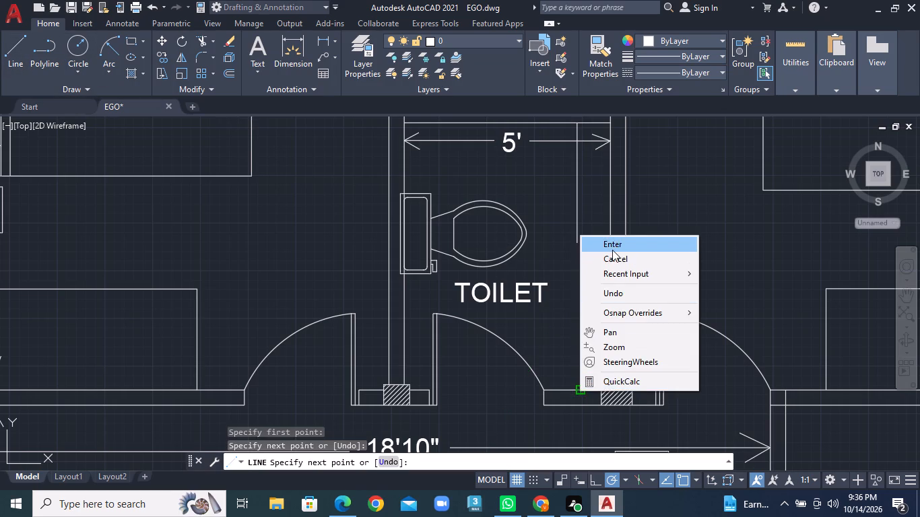
{"action": "left_click", "coordinate": [612, 250]}
Draw an open arrowhead at the top of the lower toilet's vertical dimension line, pointing at the partition wall.
{"action": "left_click", "coordinate": [11, 48]}
{"action": "scroll", "coordinate": [585, 125], "scroll_direction": "up", "scroll_amount": 3}
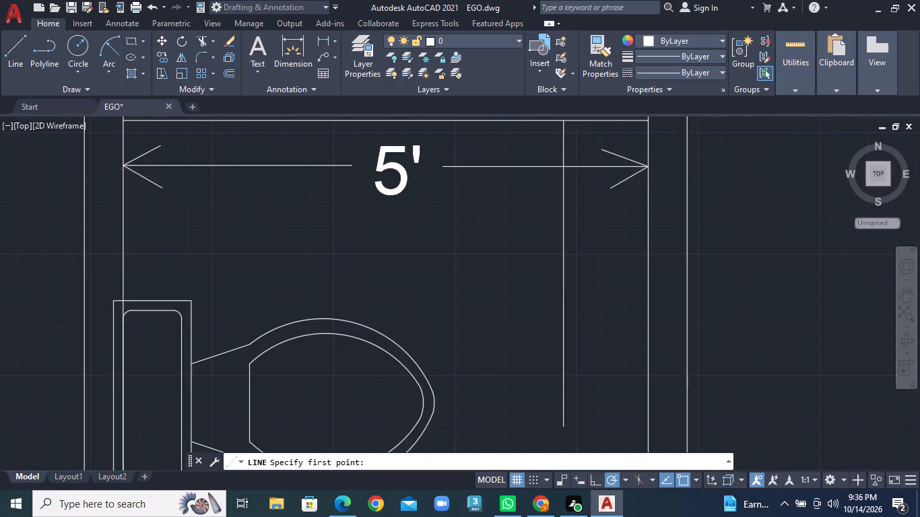
{"action": "middle_click_drag", "start_coordinate": [579, 131], "coordinate": [523, 242]}
{"action": "middle_click", "coordinate": [523, 242]}
{"action": "left_click", "coordinate": [454, 270]}
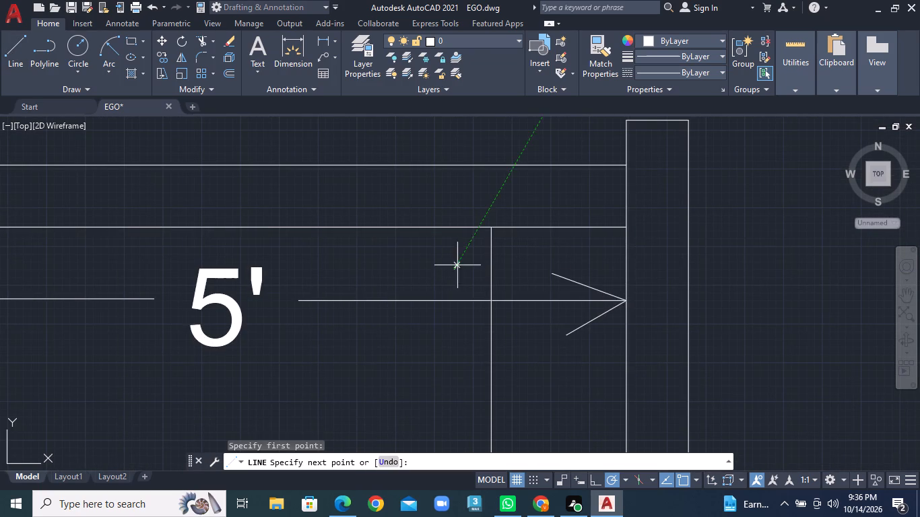
{"action": "left_click", "coordinate": [489, 226]}
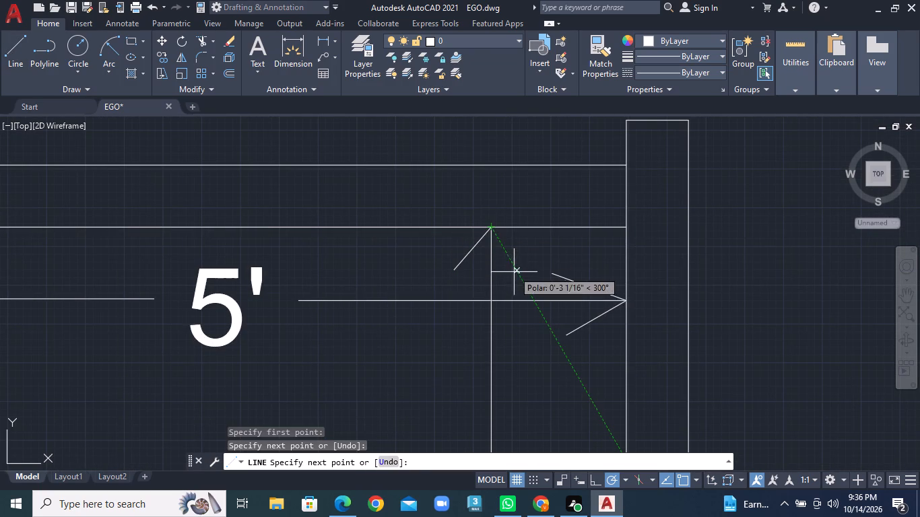
{"action": "left_click", "coordinate": [515, 274]}
{"action": "scroll", "coordinate": [515, 274], "scroll_direction": "up", "scroll_amount": 1}
{"action": "right_click", "coordinate": [515, 274]}
{"action": "left_click", "coordinate": [551, 283]}
Draw an open arrowhead at the bottom of the lower toilet's vertical dimension line, pointing at the bottom wall.
{"action": "scroll", "coordinate": [480, 277], "scroll_direction": "down", "scroll_amount": 4}
{"action": "scroll", "coordinate": [517, 335], "scroll_direction": "down", "scroll_amount": 2}
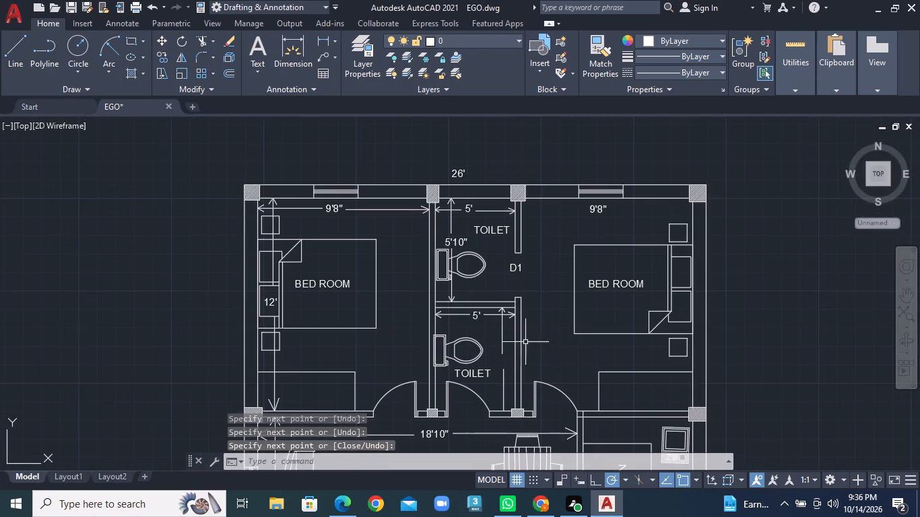
{"action": "middle_click_drag", "start_coordinate": [544, 370], "coordinate": [533, 279]}
{"action": "left_click", "coordinate": [3, 53]}
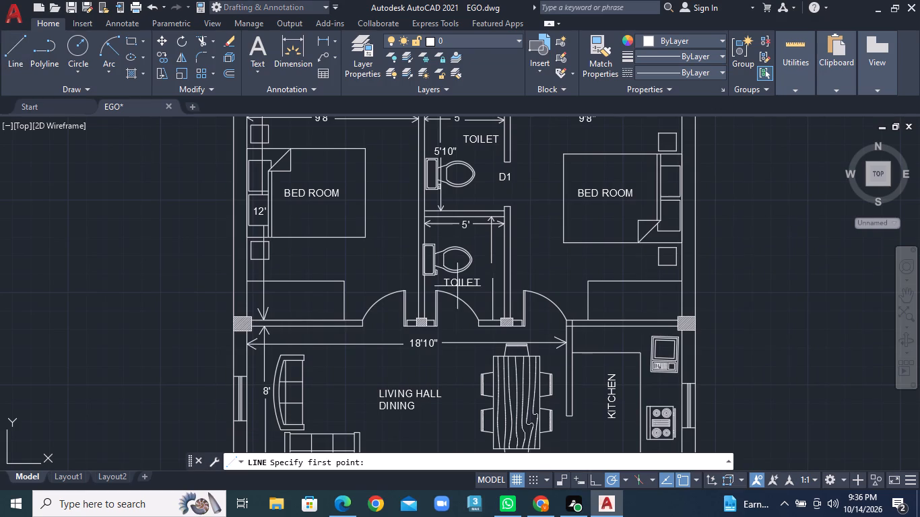
{"action": "scroll", "coordinate": [521, 324], "scroll_direction": "up", "scroll_amount": 5}
{"action": "left_click", "coordinate": [449, 294]}
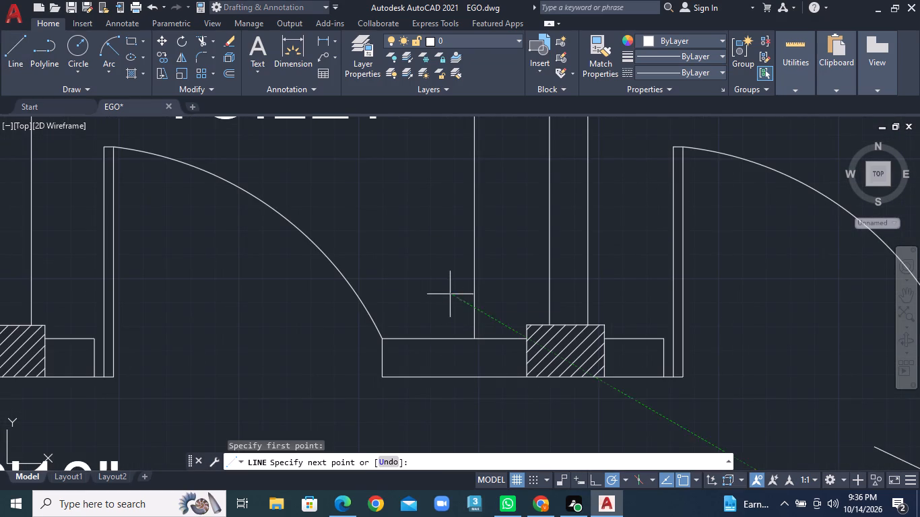
{"action": "left_click", "coordinate": [476, 335]}
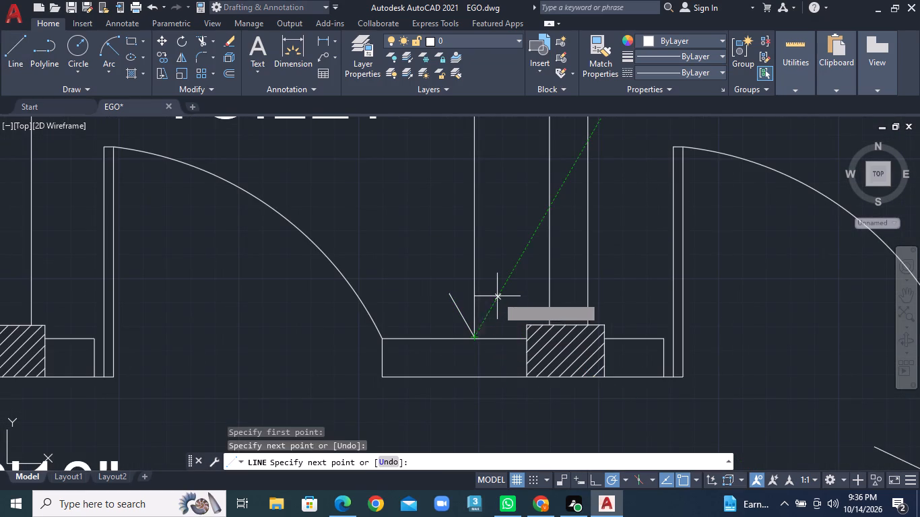
{"action": "left_click", "coordinate": [497, 296]}
{"action": "right_click", "coordinate": [497, 296]}
{"action": "left_click", "coordinate": [525, 300]}
Copy the upper toilet's 5'10" text into the gap between the lower toilet's two vertical dimension lines.
{"action": "scroll", "coordinate": [434, 304], "scroll_direction": "down", "scroll_amount": 2}
{"action": "middle_click_drag", "start_coordinate": [438, 225], "coordinate": [434, 304]}
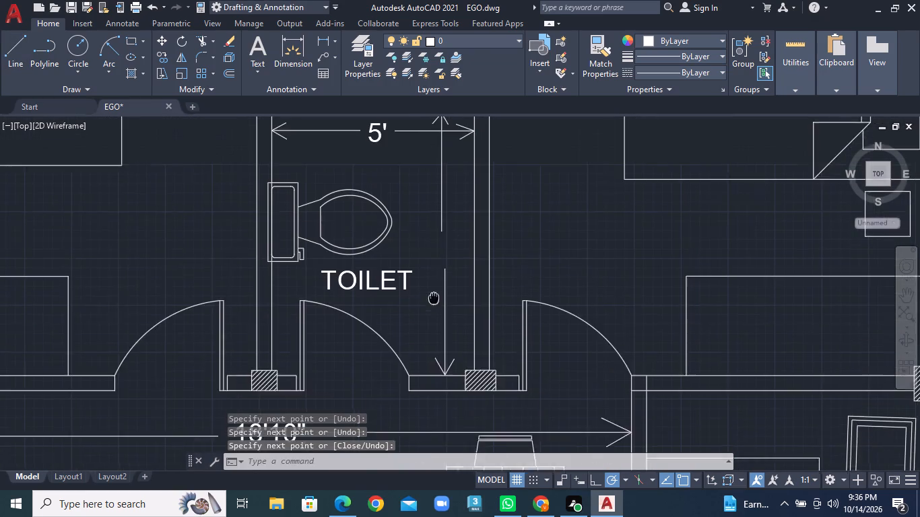
{"action": "middle_click_drag", "start_coordinate": [434, 304], "coordinate": [435, 331]}
{"action": "middle_click_drag", "start_coordinate": [409, 215], "coordinate": [399, 354]}
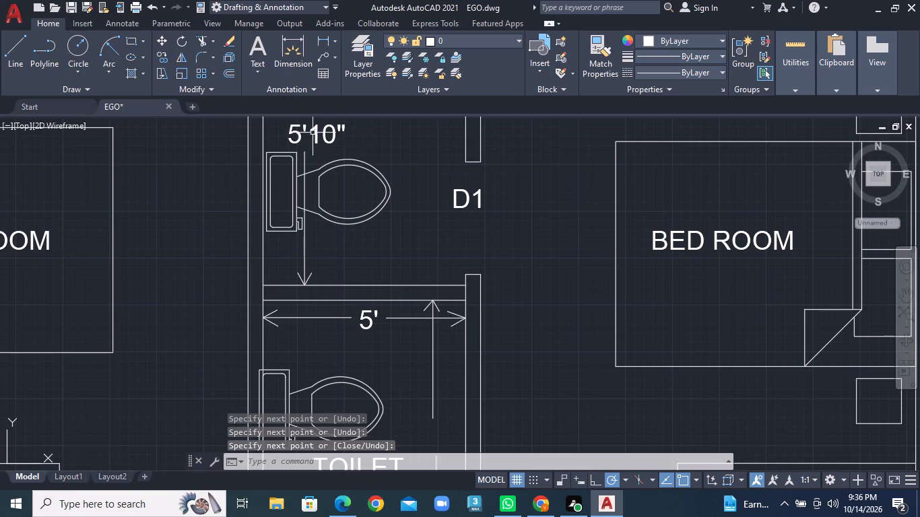
{"action": "left_click", "coordinate": [323, 134]}
{"action": "right_click", "coordinate": [323, 134]}
{"action": "left_click", "coordinate": [368, 271]}
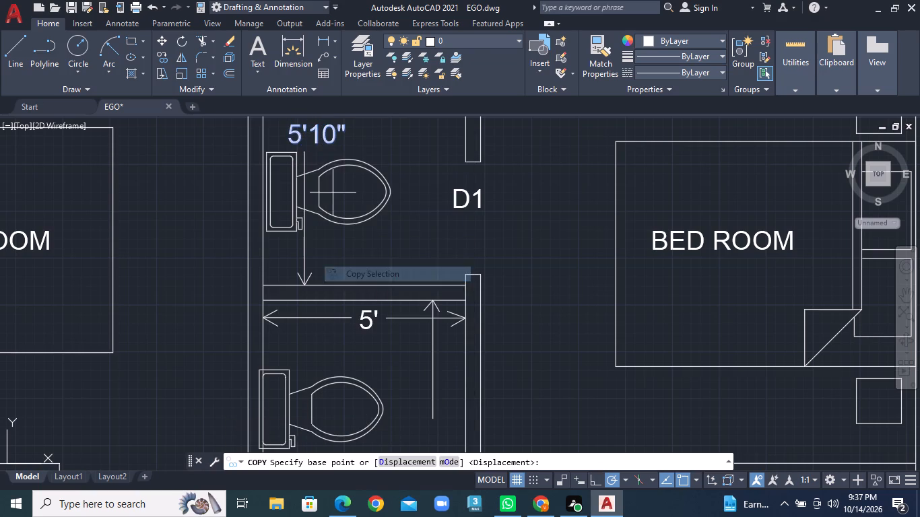
{"action": "left_click", "coordinate": [316, 137]}
{"action": "middle_click_drag", "start_coordinate": [427, 345], "coordinate": [422, 176]}
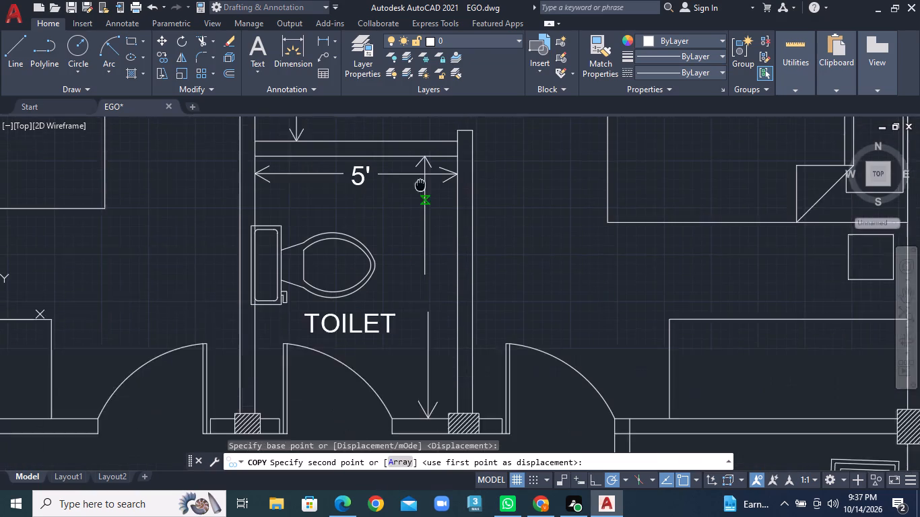
{"action": "middle_click_drag", "start_coordinate": [422, 176], "coordinate": [422, 174]}
{"action": "left_click", "coordinate": [428, 267]}
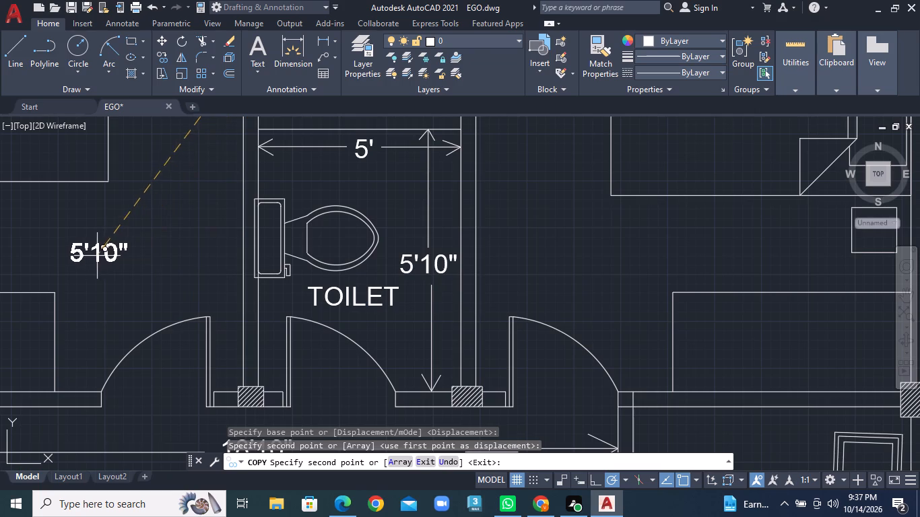
{"action": "key", "text": "Escape"}
{"action": "scroll", "coordinate": [170, 253], "scroll_direction": "down", "scroll_amount": 1}
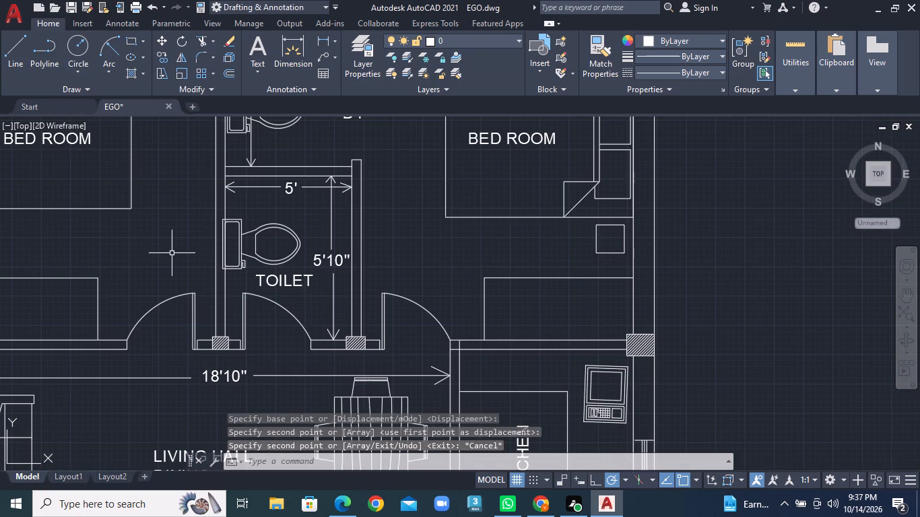
Add the multiline text label D1 inside the swing of the bedroom door just west of the lower toilet.
{"action": "scroll", "coordinate": [245, 296], "scroll_direction": "up", "scroll_amount": 1}
{"action": "middle_click_drag", "start_coordinate": [246, 296], "coordinate": [361, 240]}
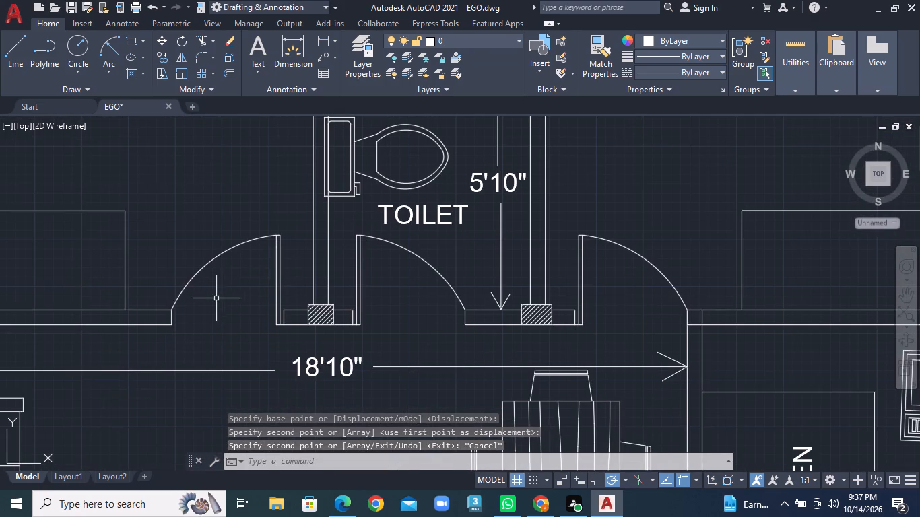
{"action": "right_click", "coordinate": [217, 298]}
{"action": "left_click", "coordinate": [186, 137]}
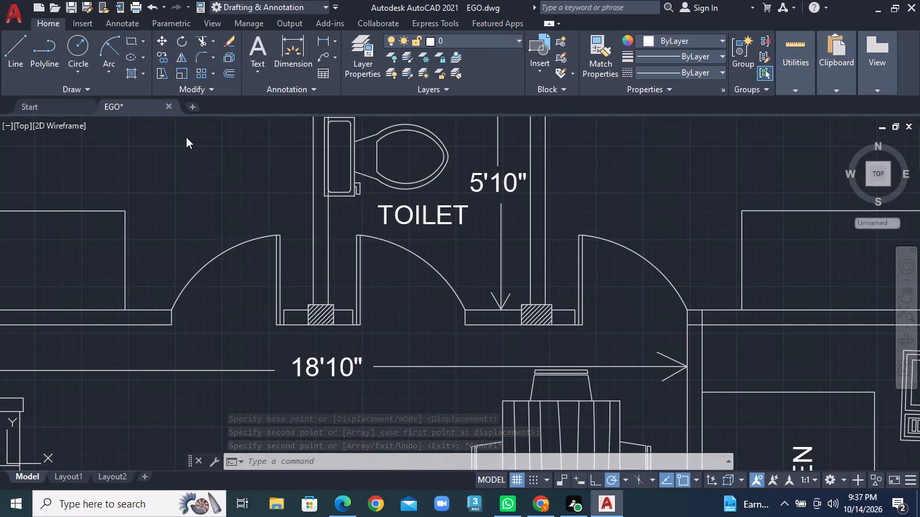
{"action": "left_click", "coordinate": [255, 67]}
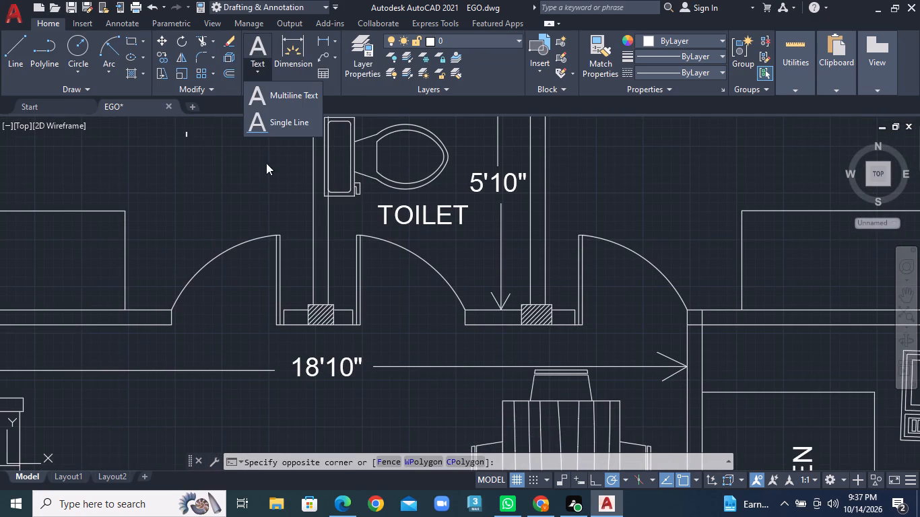
{"action": "left_click", "coordinate": [290, 102]}
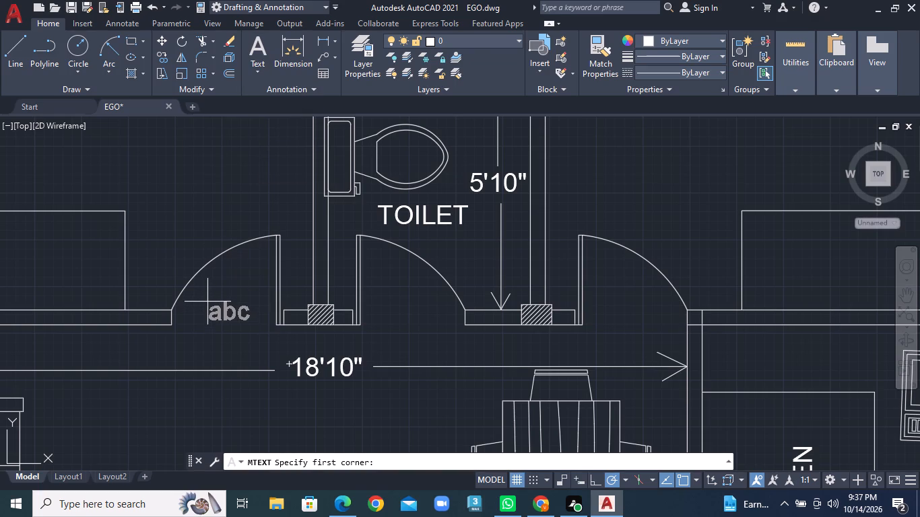
{"action": "left_click", "coordinate": [211, 285]}
{"action": "left_click", "coordinate": [253, 322]}
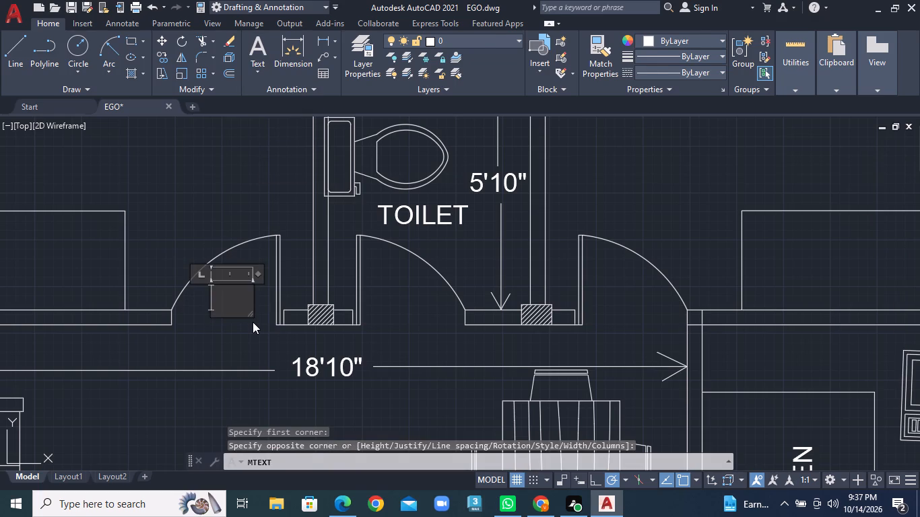
{"action": "type", "text": "D1"}
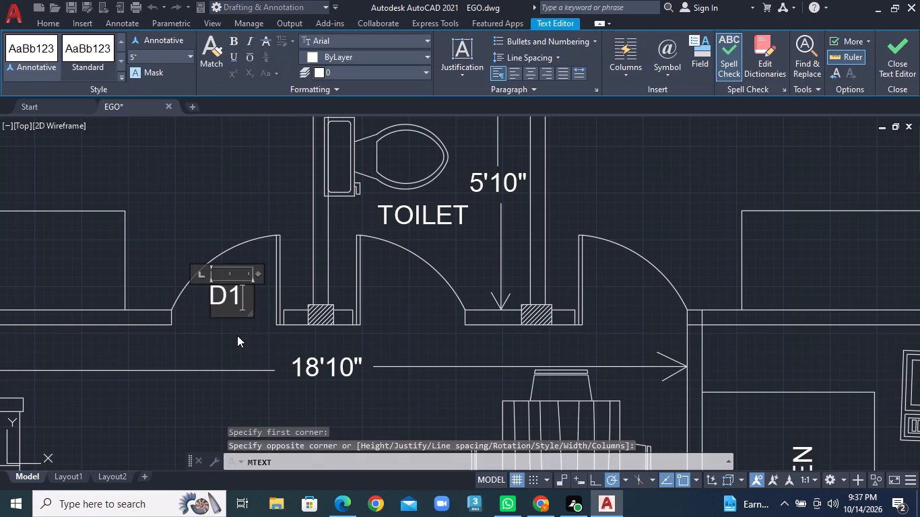
{"action": "left_click", "coordinate": [237, 335]}
Copy the D1 label into the swings of the lower toilet's door and the east bedroom's door.
{"action": "left_click", "coordinate": [226, 297]}
{"action": "right_click", "coordinate": [226, 297]}
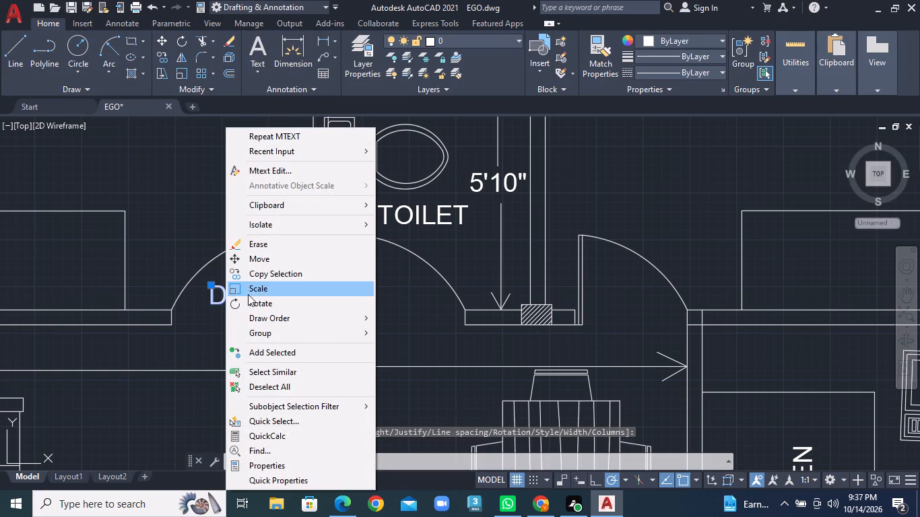
{"action": "left_click", "coordinate": [264, 275]}
{"action": "double_click", "coordinate": [230, 290]}
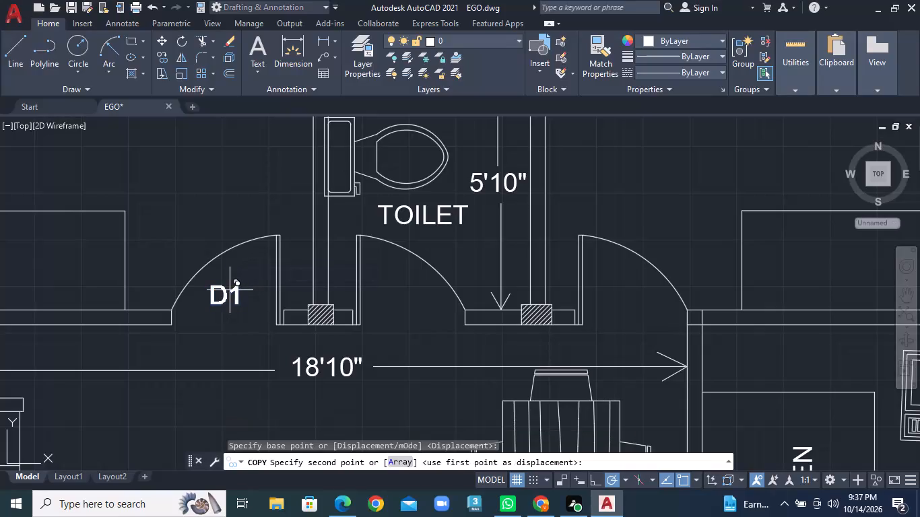
{"action": "left_click", "coordinate": [395, 290]}
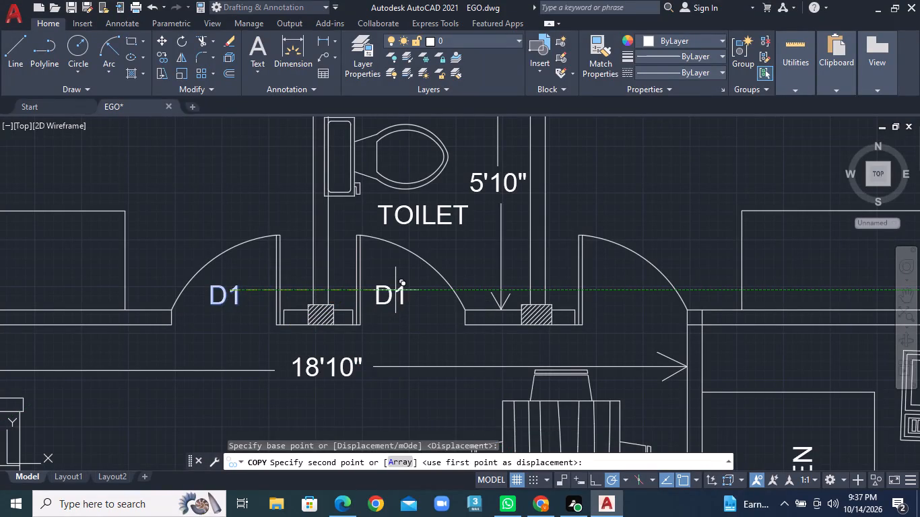
{"action": "left_click", "coordinate": [627, 294]}
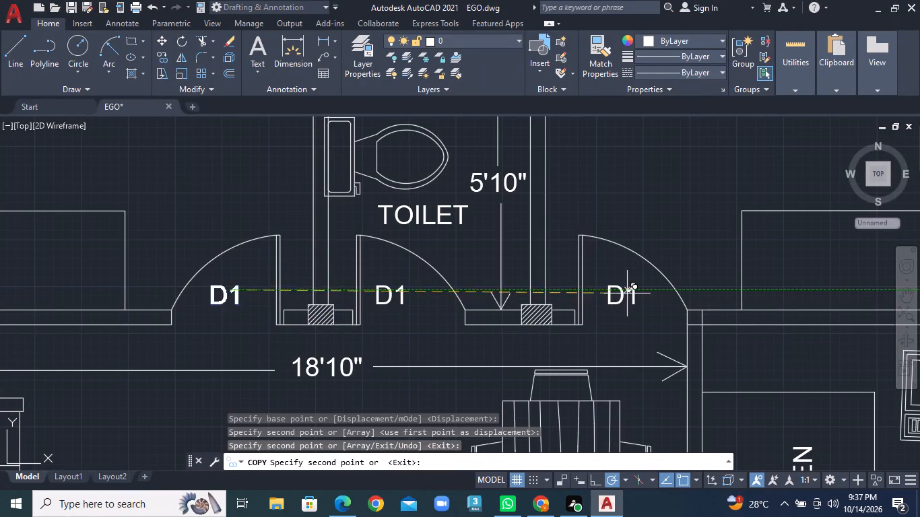
{"action": "key", "text": "Escape"}
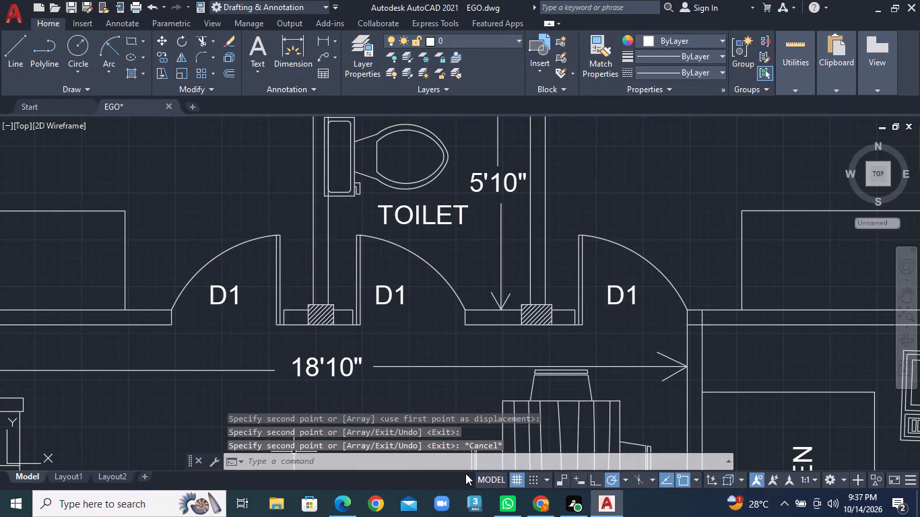
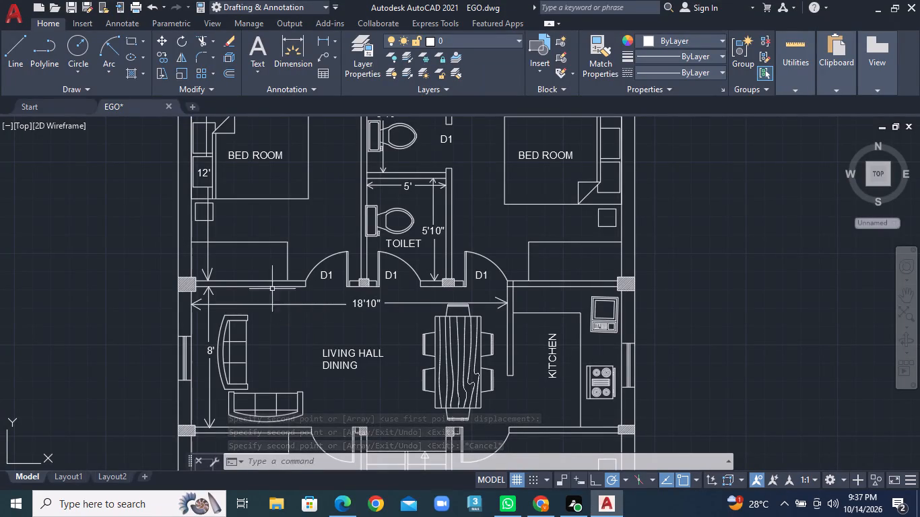
Move the west bedroom's BED ROOM label off the bed into the open floor area just below it.
{"action": "left_click", "coordinate": [249, 153]}
{"action": "right_click", "coordinate": [249, 153]}
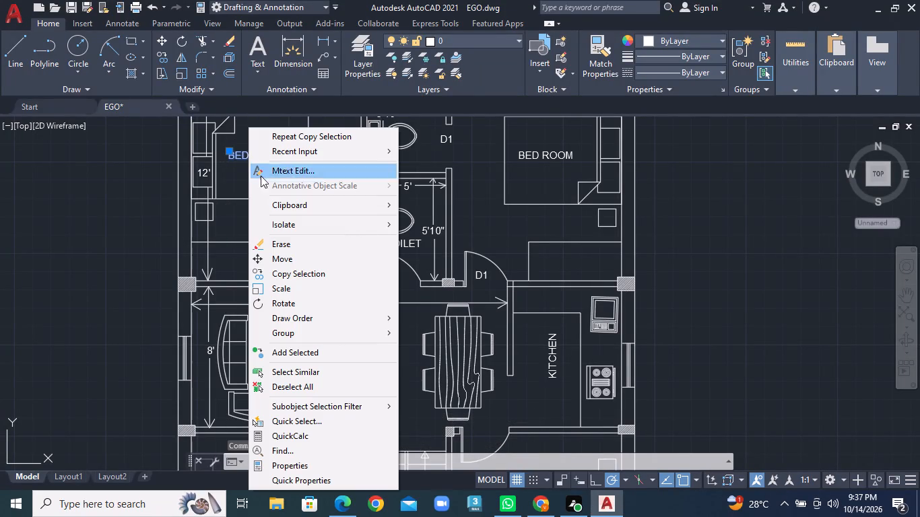
{"action": "left_click", "coordinate": [282, 254]}
{"action": "left_click", "coordinate": [263, 156]}
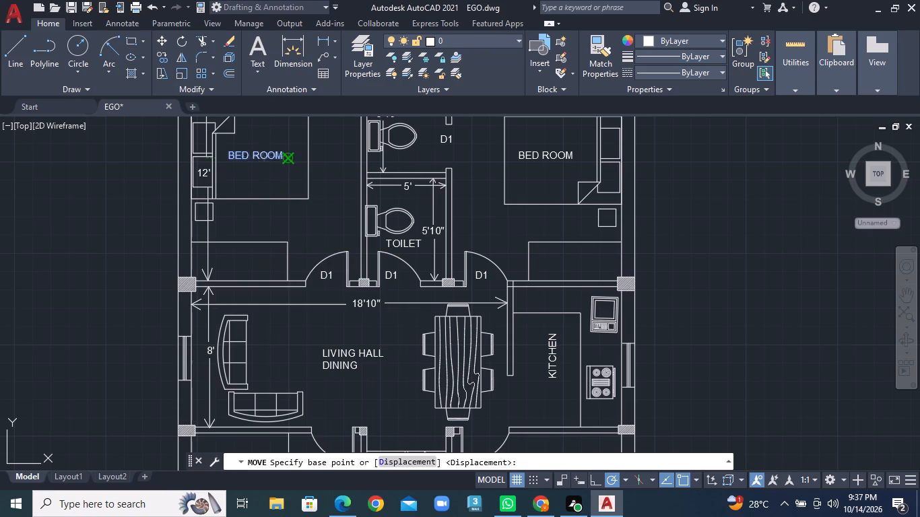
{"action": "double_click", "coordinate": [317, 218]}
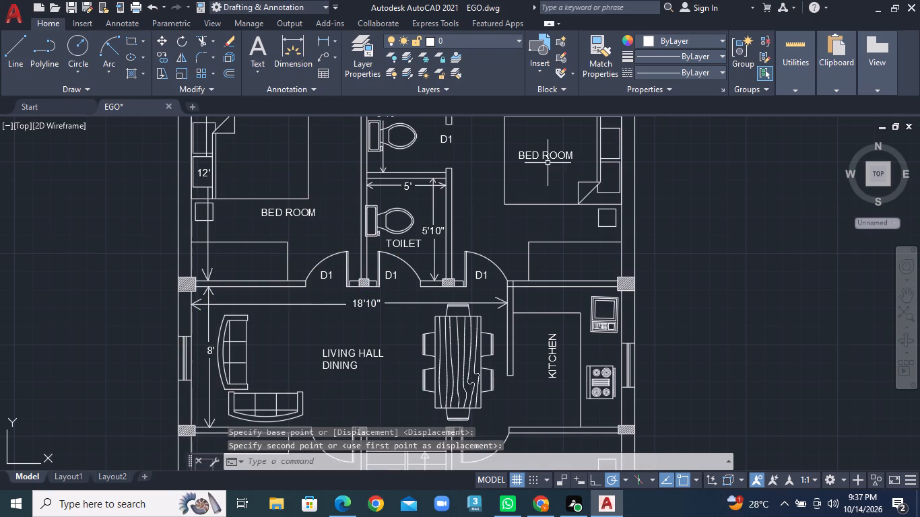
Draw two horizontal dimension lines from the east bedroom's side walls toward its 9'8" text, the west one about 3'4" long, leaving a gap around the text.
{"action": "middle_click_drag", "start_coordinate": [542, 197], "coordinate": [514, 342]}
{"action": "scroll", "coordinate": [514, 236], "scroll_direction": "up", "scroll_amount": 1}
{"action": "left_click", "coordinate": [11, 51]}
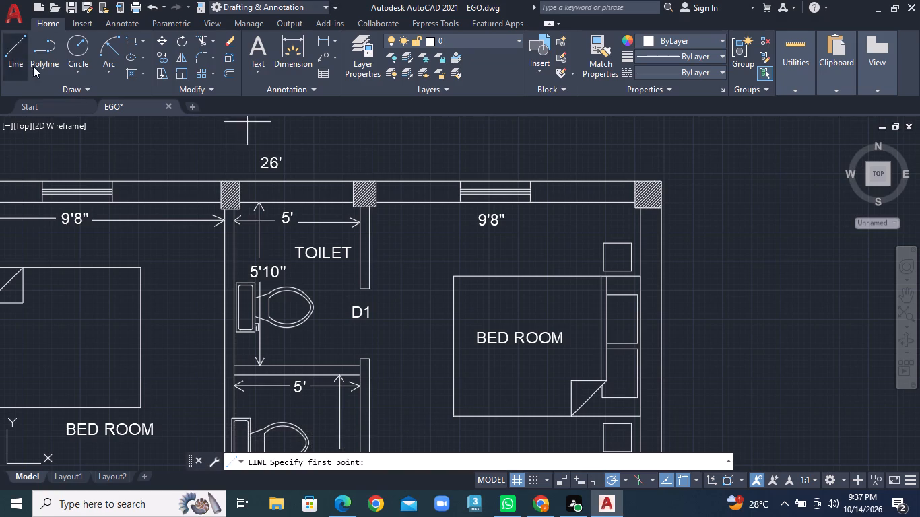
{"action": "left_click", "coordinate": [375, 223]}
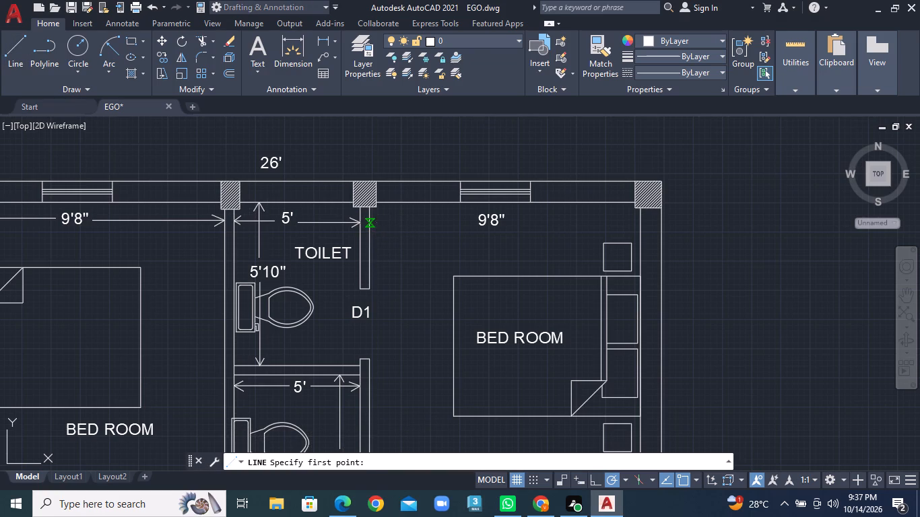
{"action": "left_click", "coordinate": [464, 219]}
{"action": "right_click", "coordinate": [464, 219]}
{"action": "left_click", "coordinate": [475, 232]}
{"action": "left_click", "coordinate": [5, 44]}
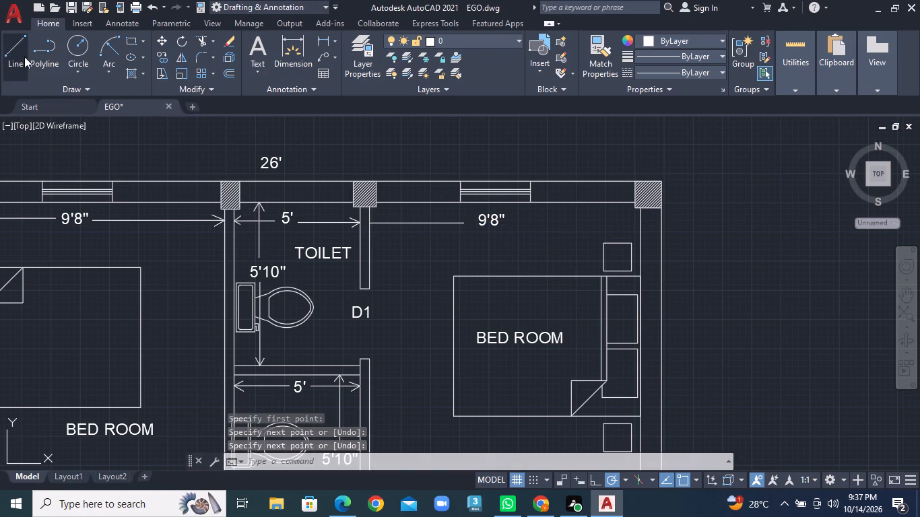
{"action": "left_click", "coordinate": [515, 223]}
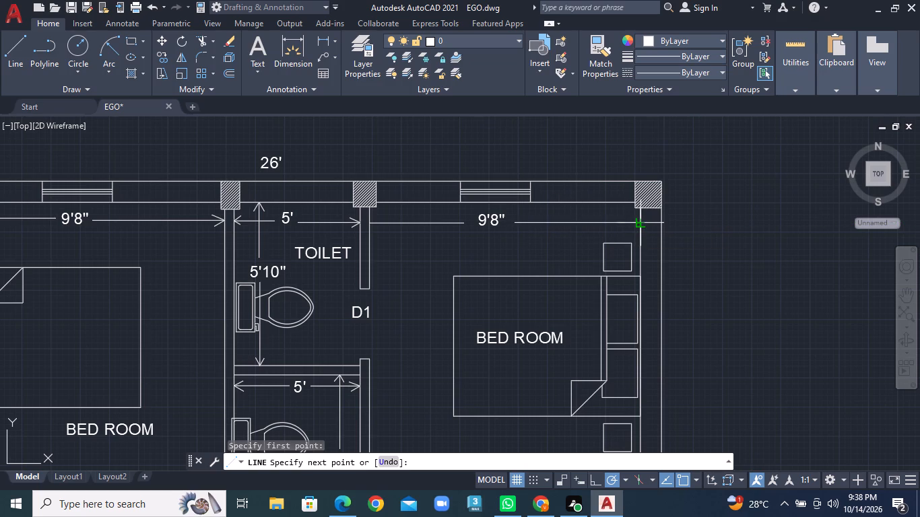
{"action": "left_click", "coordinate": [640, 222]}
{"action": "right_click", "coordinate": [640, 222]}
{"action": "left_click", "coordinate": [650, 228]}
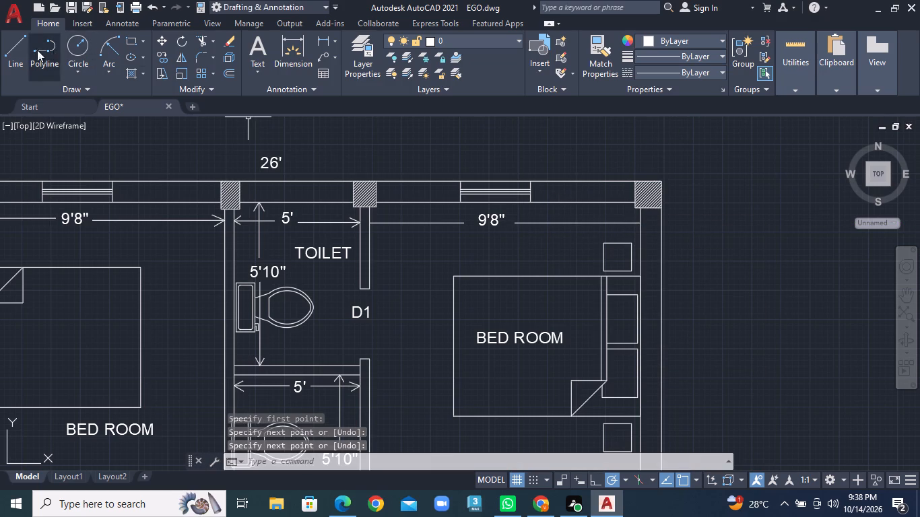
Draw an open arrowhead at the west end of the east bedroom's 9'8" dimension line, pointing at the toilet wall.
{"action": "left_click", "coordinate": [9, 48]}
{"action": "scroll", "coordinate": [321, 211], "scroll_direction": "up", "scroll_amount": 2}
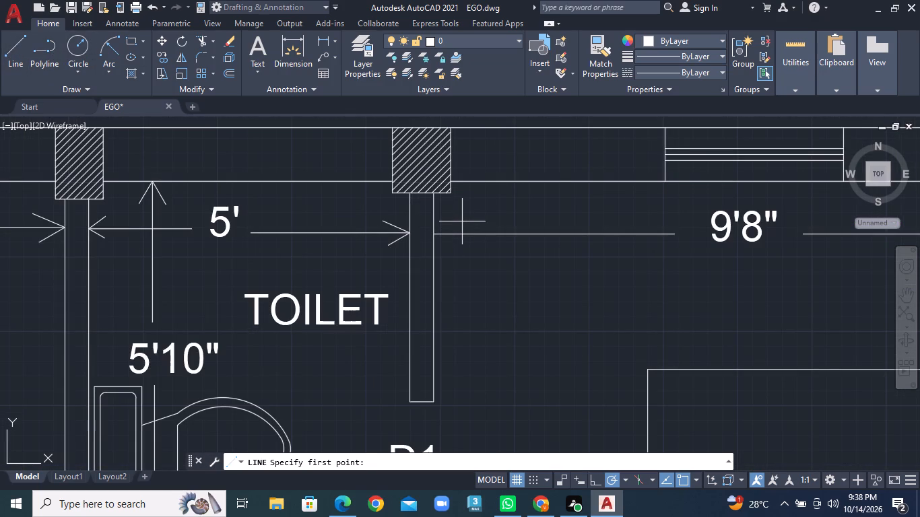
{"action": "left_click", "coordinate": [467, 213]}
{"action": "left_click", "coordinate": [433, 236]}
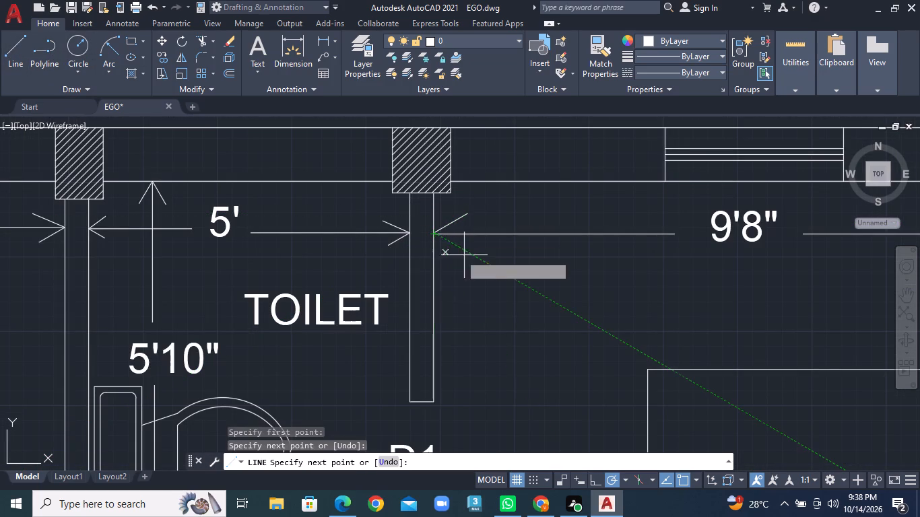
{"action": "left_click", "coordinate": [465, 255]}
{"action": "right_click", "coordinate": [465, 255]}
{"action": "left_click", "coordinate": [513, 264]}
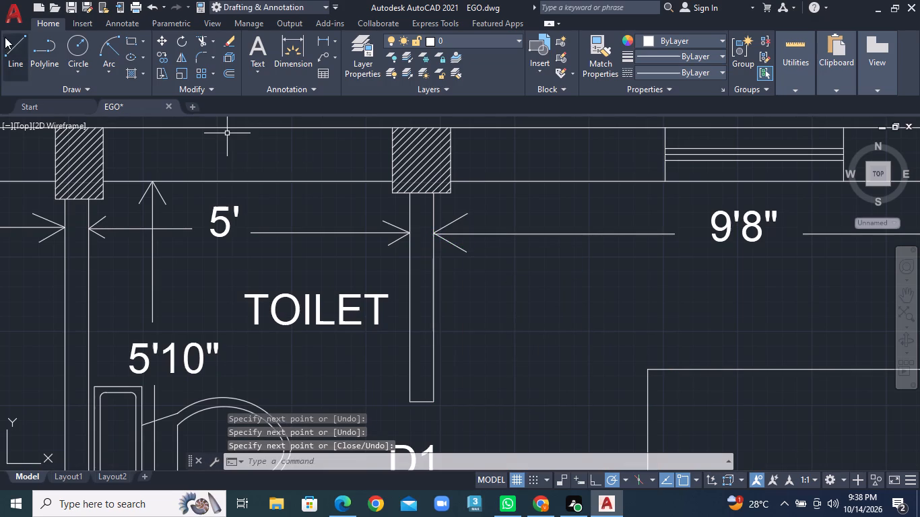
Draw an open arrowhead at the east end of the east bedroom's 9'8" dimension line, pointing at the outer wall.
{"action": "double_click", "coordinate": [20, 49]}
{"action": "scroll", "coordinate": [665, 222], "scroll_direction": "up", "scroll_amount": 1}
{"action": "middle_click_drag", "start_coordinate": [684, 246], "coordinate": [320, 261]}
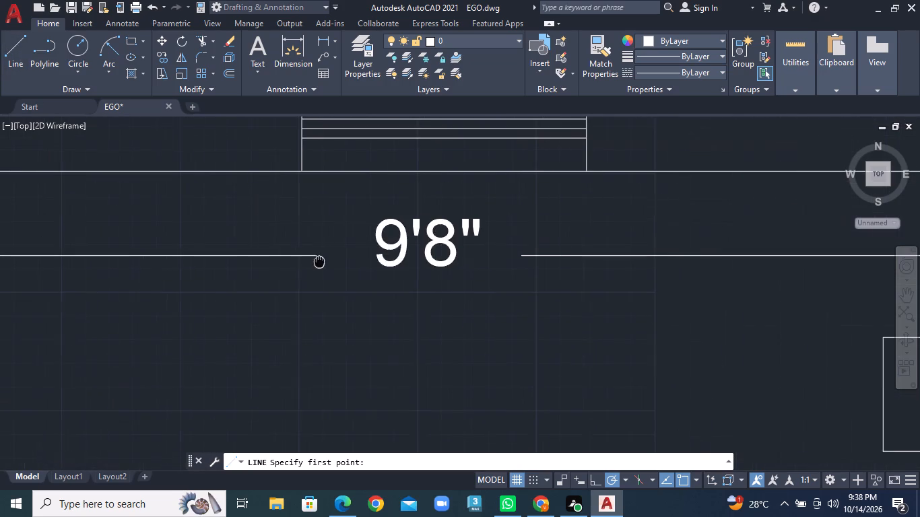
{"action": "scroll", "coordinate": [427, 274], "scroll_direction": "down", "scroll_amount": 2}
{"action": "middle_click_drag", "start_coordinate": [576, 292], "coordinate": [392, 279]}
{"action": "scroll", "coordinate": [457, 243], "scroll_direction": "up", "scroll_amount": 2}
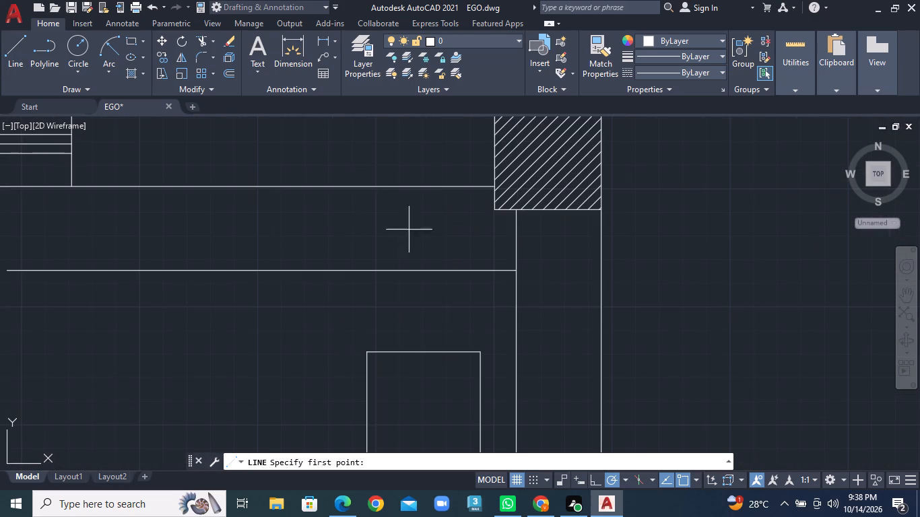
{"action": "double_click", "coordinate": [457, 240]}
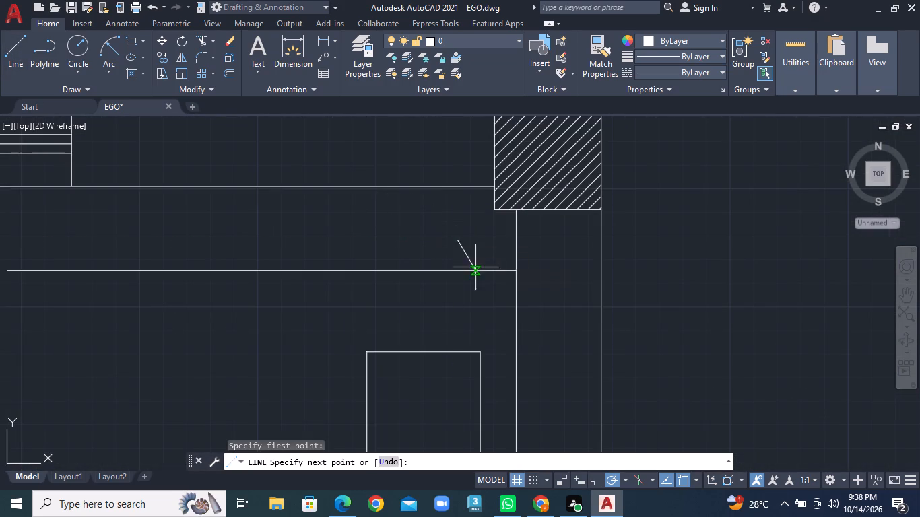
{"action": "left_click", "coordinate": [517, 273]}
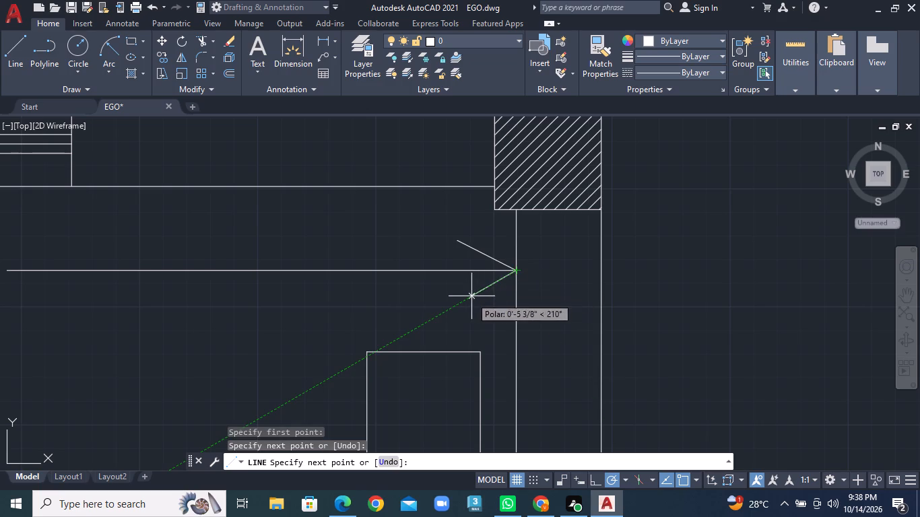
{"action": "left_click", "coordinate": [465, 298]}
{"action": "right_click", "coordinate": [465, 298]}
{"action": "left_click", "coordinate": [480, 301]}
Draw two vertical dimension lines near the east bedroom's outer wall, from the top and bottom walls, leaving a gap between them at the pillows.
{"action": "scroll", "coordinate": [471, 308], "scroll_direction": "down", "scroll_amount": 3}
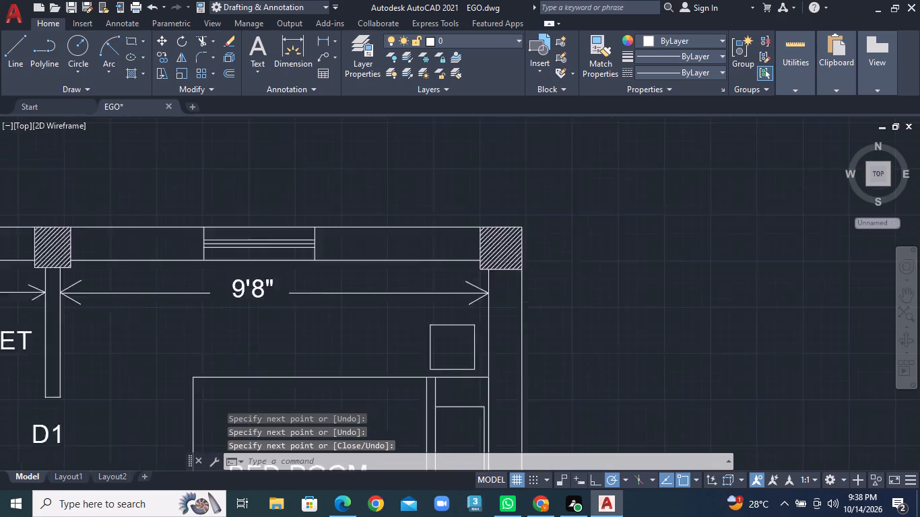
{"action": "middle_click_drag", "start_coordinate": [487, 353], "coordinate": [485, 290]}
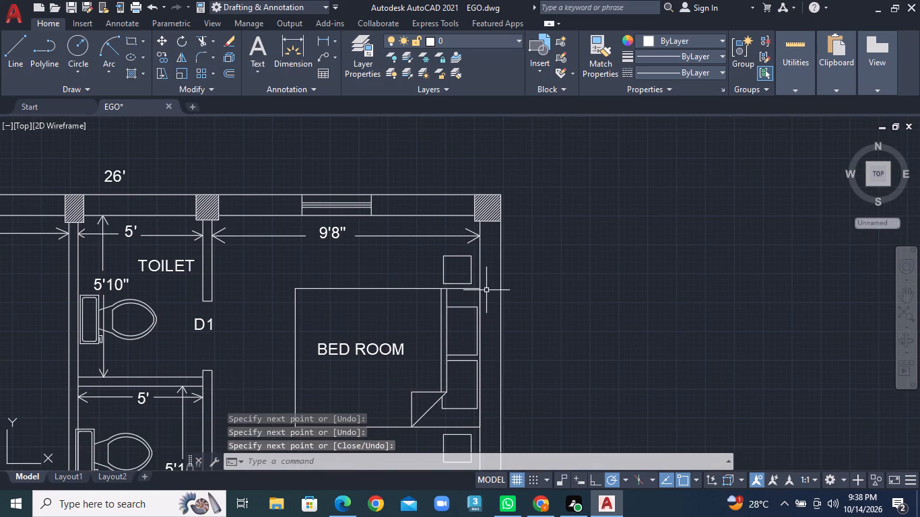
{"action": "double_click", "coordinate": [14, 67]}
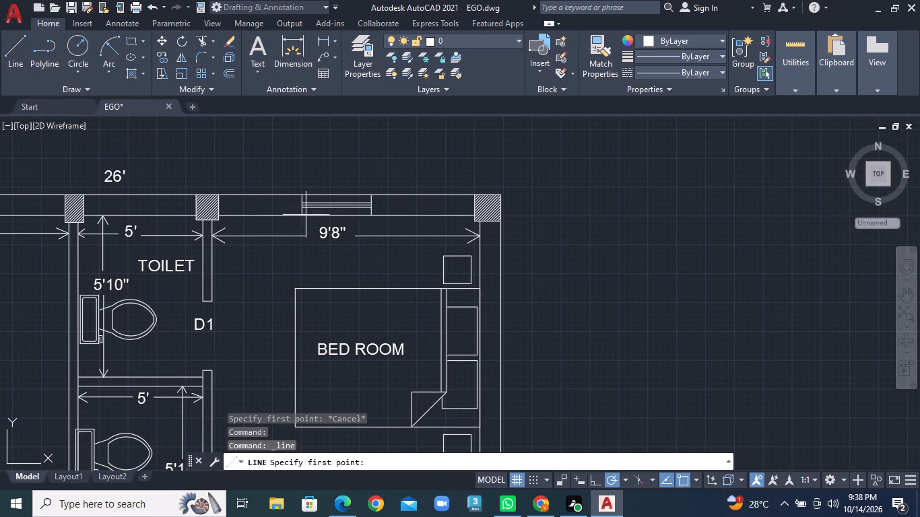
{"action": "middle_click_drag", "start_coordinate": [478, 278], "coordinate": [487, 228]}
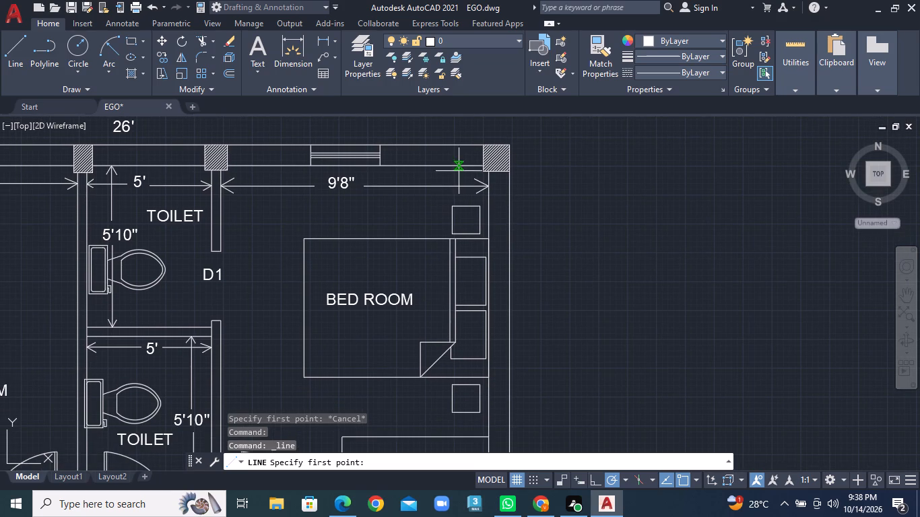
{"action": "left_click", "coordinate": [461, 168]}
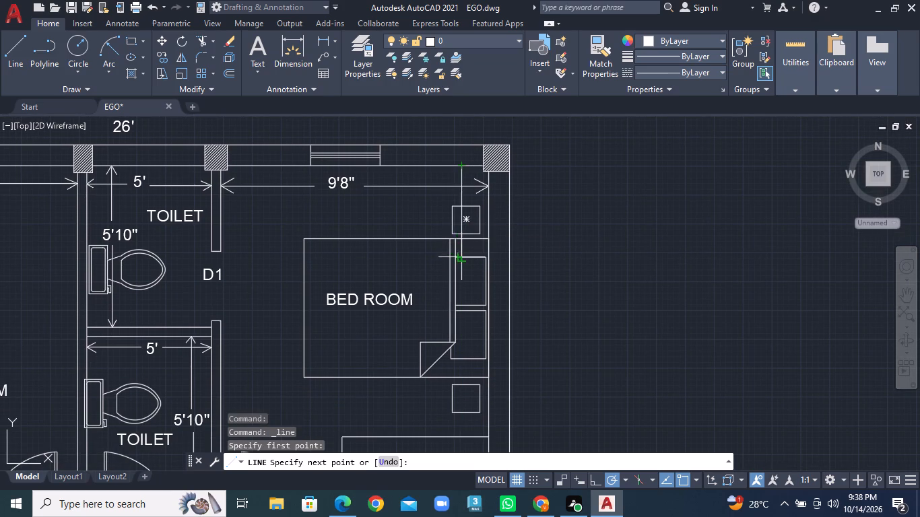
{"action": "left_click", "coordinate": [468, 268]}
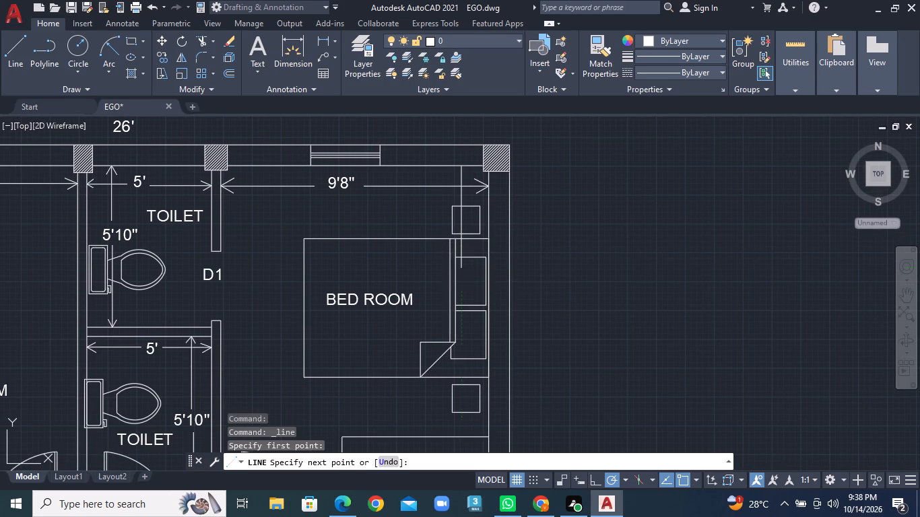
{"action": "right_click", "coordinate": [468, 268]}
{"action": "left_click", "coordinate": [484, 273]}
{"action": "left_click", "coordinate": [7, 63]}
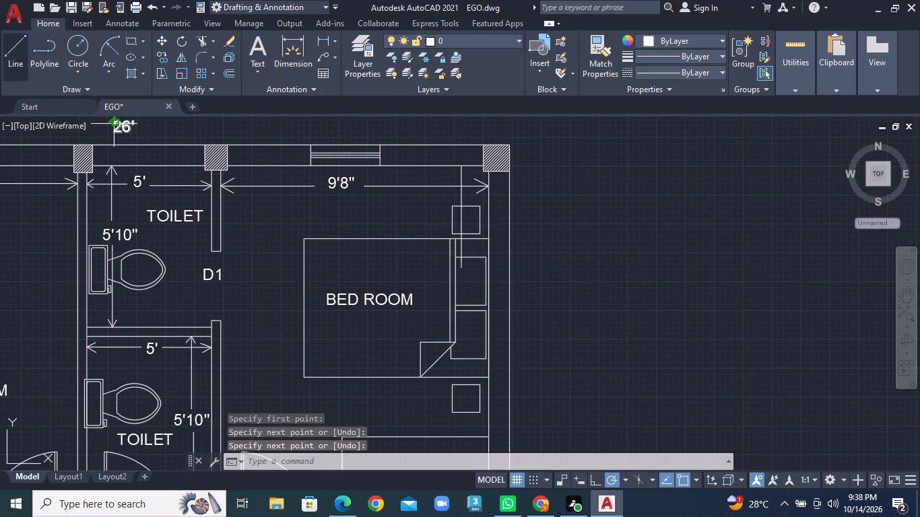
{"action": "left_click", "coordinate": [463, 299]}
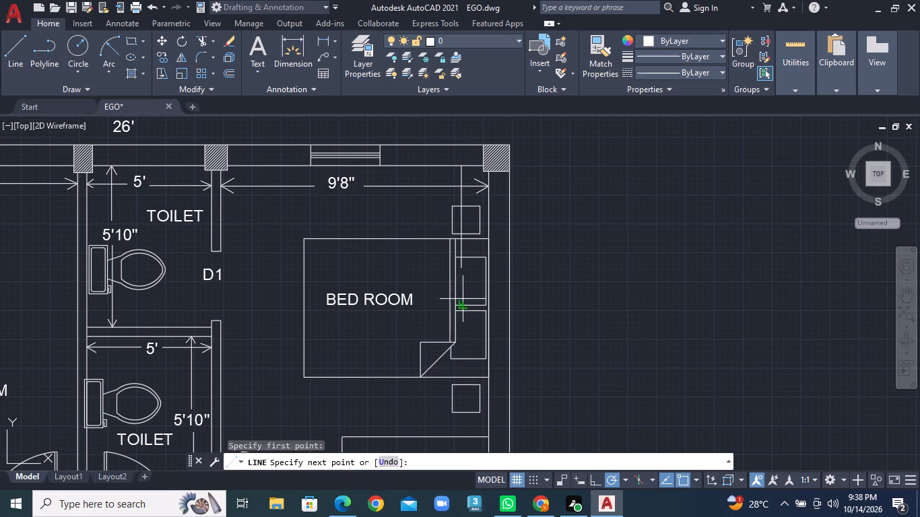
{"action": "middle_click_drag", "start_coordinate": [455, 374], "coordinate": [459, 312]}
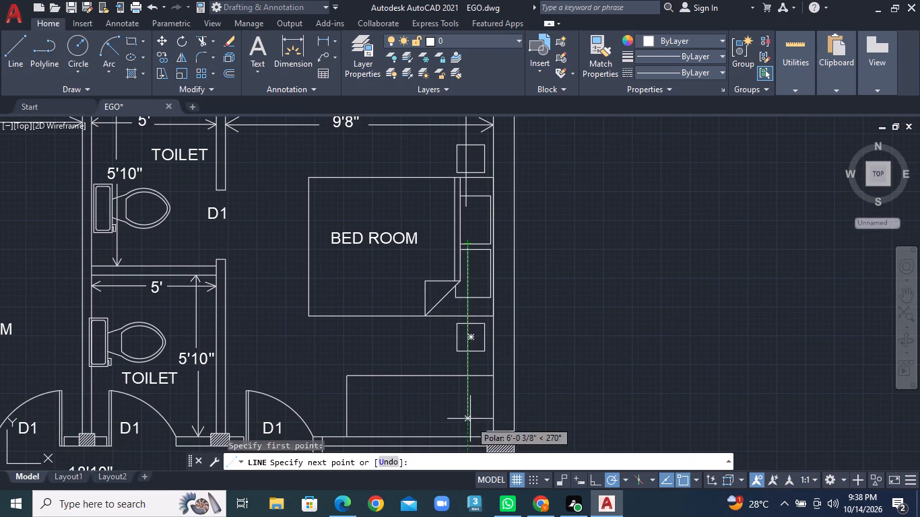
{"action": "left_click", "coordinate": [470, 432]}
{"action": "right_click", "coordinate": [470, 432]}
{"action": "scroll", "coordinate": [470, 432], "scroll_direction": "up", "scroll_amount": 1}
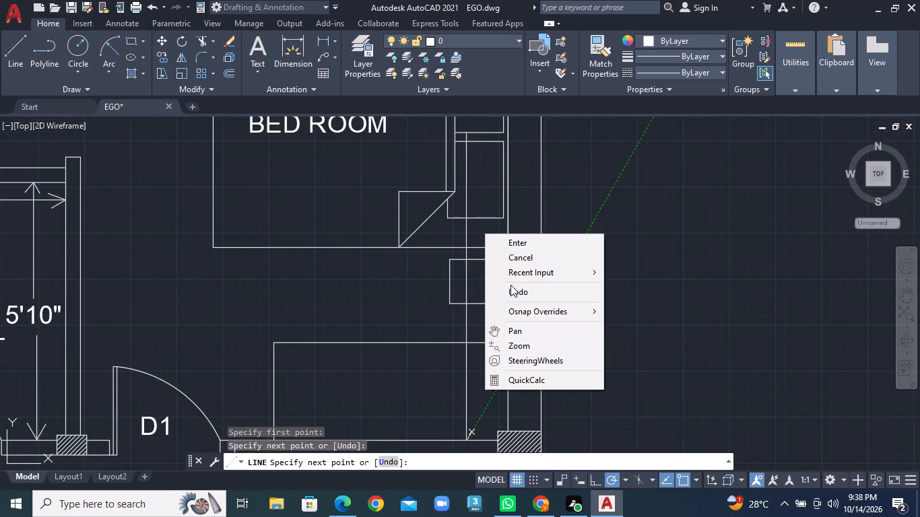
{"action": "left_click", "coordinate": [515, 252]}
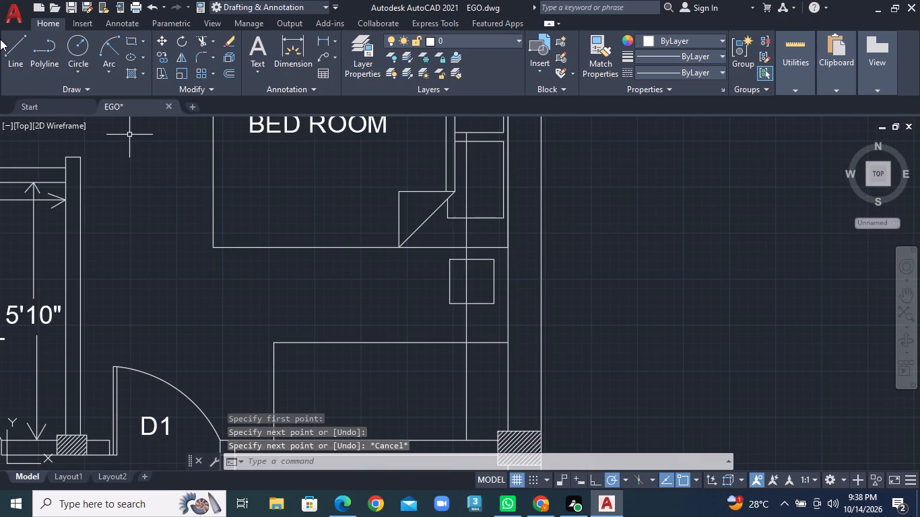
Draw an open arrowhead at the bottom of the east bedroom's vertical dimension line, pointing at the bottom wall.
{"action": "left_click", "coordinate": [13, 48]}
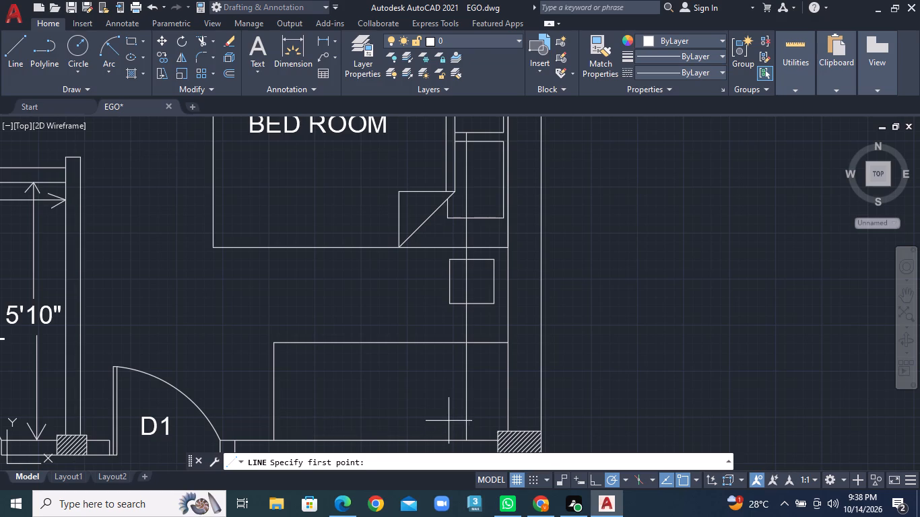
{"action": "left_click", "coordinate": [449, 414]}
{"action": "left_click", "coordinate": [467, 439]}
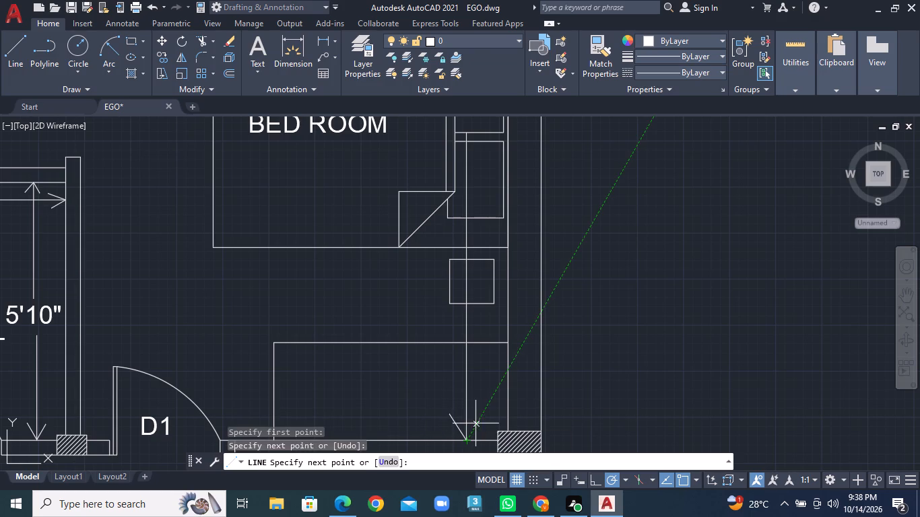
{"action": "left_click", "coordinate": [480, 413]}
{"action": "right_click", "coordinate": [480, 413]}
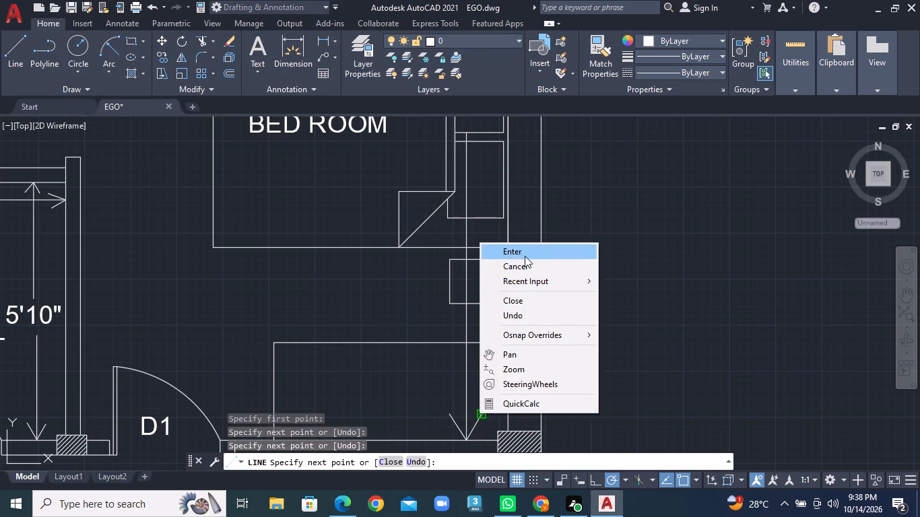
{"action": "left_click", "coordinate": [525, 256]}
Draw an open arrowhead at the top of the east bedroom's vertical dimension line, pointing at the top wall.
{"action": "scroll", "coordinate": [437, 261], "scroll_direction": "down", "scroll_amount": 2}
{"action": "middle_click_drag", "start_coordinate": [447, 209], "coordinate": [430, 362]}
{"action": "scroll", "coordinate": [436, 264], "scroll_direction": "up", "scroll_amount": 2}
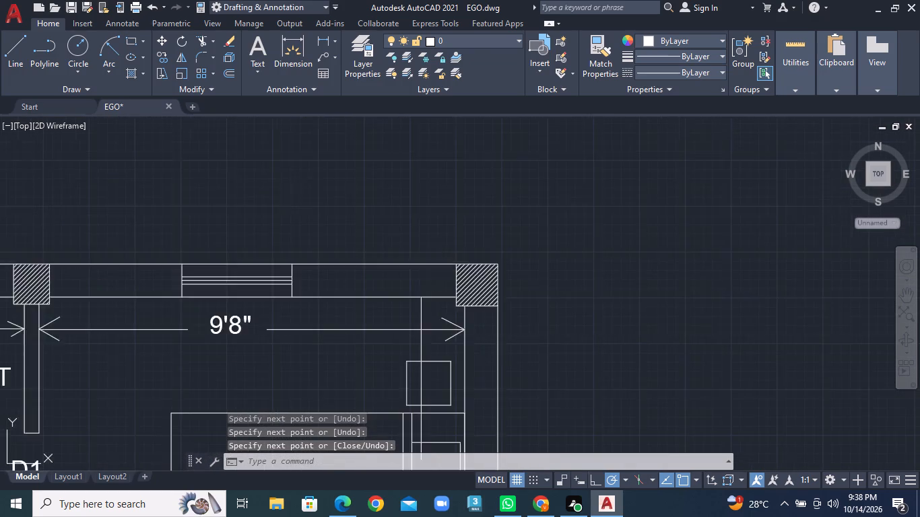
{"action": "scroll", "coordinate": [426, 308], "scroll_direction": "up", "scroll_amount": 2}
{"action": "left_click", "coordinate": [13, 44]}
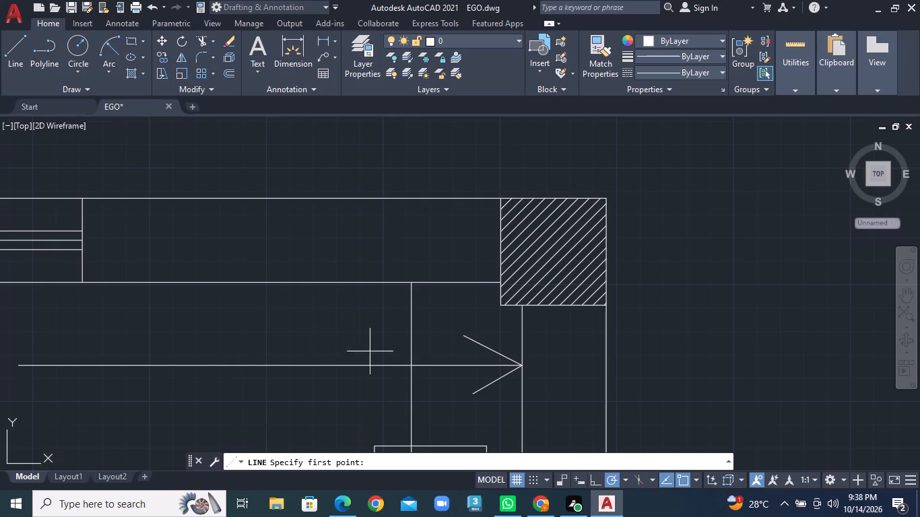
{"action": "left_click", "coordinate": [381, 334]}
{"action": "left_click", "coordinate": [413, 283]}
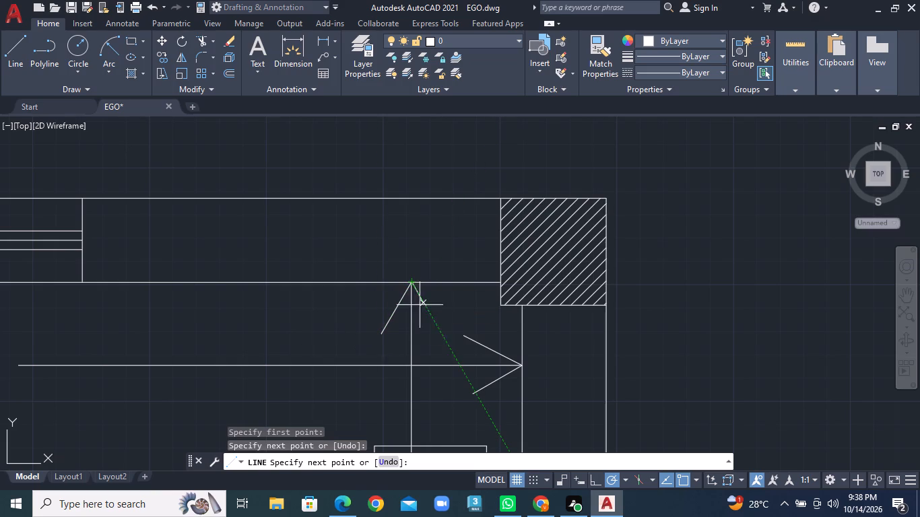
{"action": "left_click", "coordinate": [431, 331]}
{"action": "right_click", "coordinate": [431, 331]}
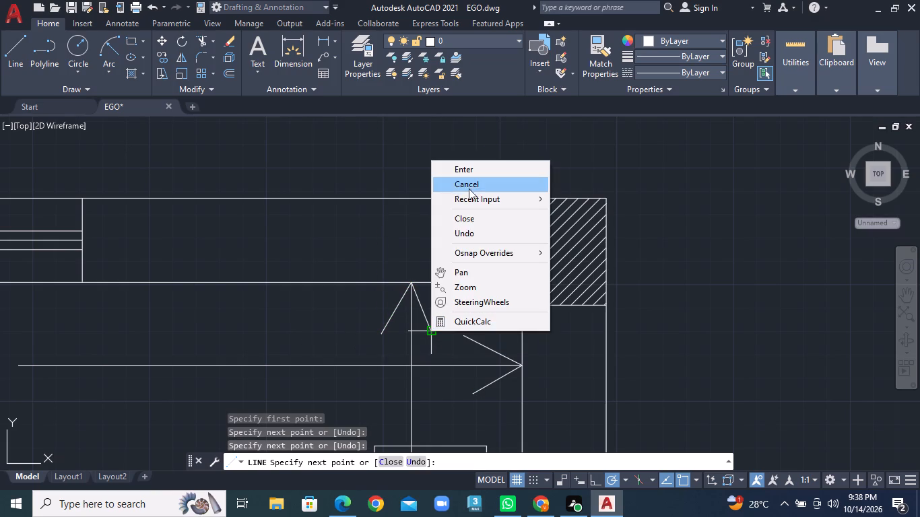
{"action": "left_click", "coordinate": [472, 176]}
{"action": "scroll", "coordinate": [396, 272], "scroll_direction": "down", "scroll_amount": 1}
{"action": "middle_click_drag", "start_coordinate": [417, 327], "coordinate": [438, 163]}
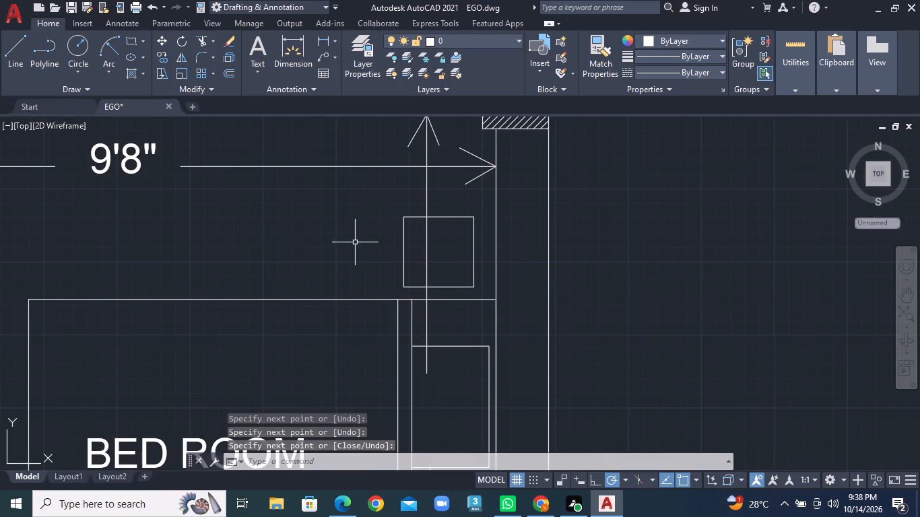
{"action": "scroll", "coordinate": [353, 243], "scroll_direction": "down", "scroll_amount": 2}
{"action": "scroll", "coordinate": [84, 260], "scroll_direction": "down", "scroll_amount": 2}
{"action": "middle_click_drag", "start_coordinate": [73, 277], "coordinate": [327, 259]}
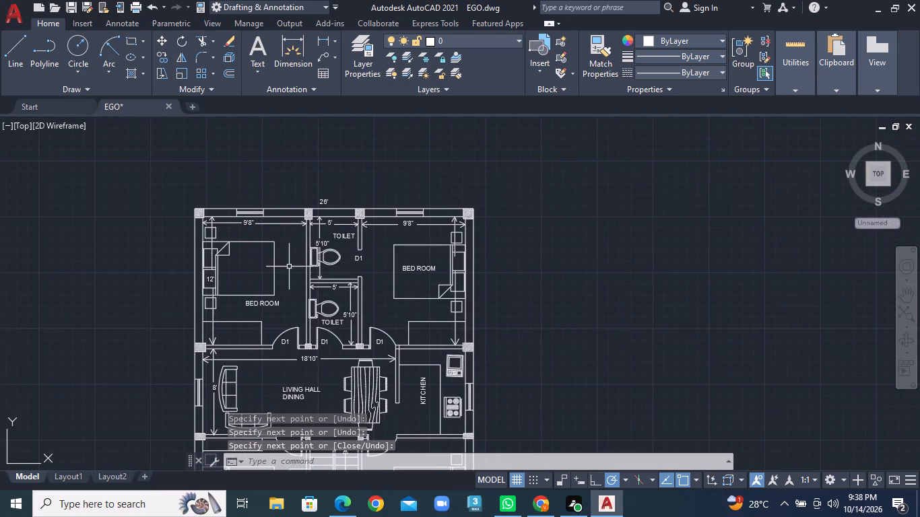
Copy the west bedroom's 12' dimension text into the gap of the upper east bedroom's vertical dimension line.
{"action": "scroll", "coordinate": [248, 280], "scroll_direction": "up", "scroll_amount": 2}
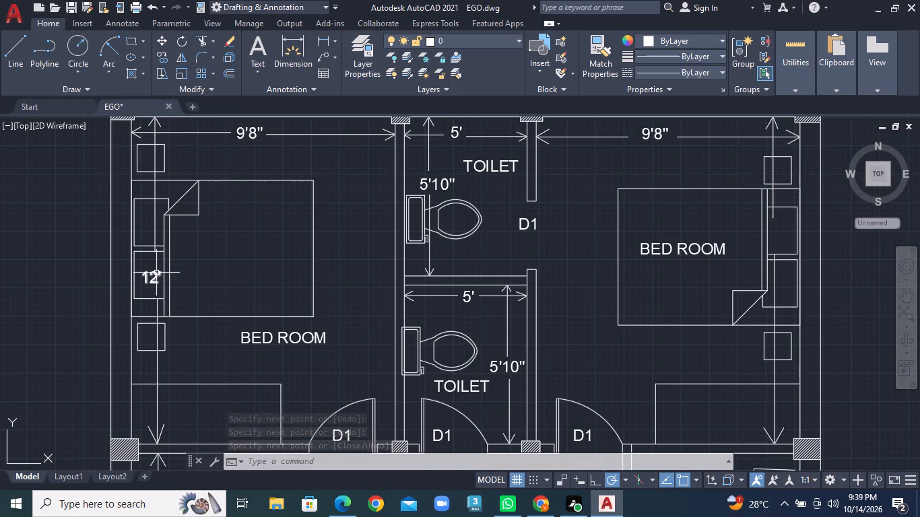
{"action": "left_click", "coordinate": [150, 277]}
{"action": "right_click", "coordinate": [150, 277]}
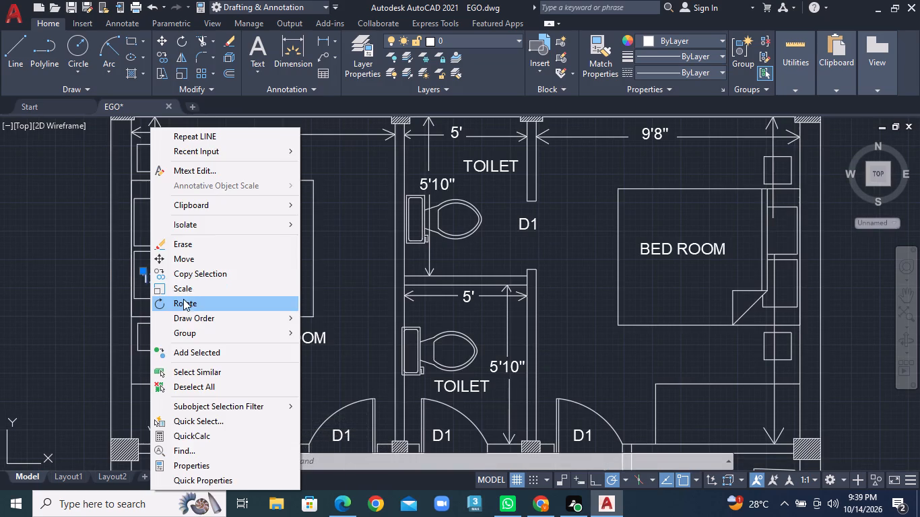
{"action": "left_click", "coordinate": [196, 273]}
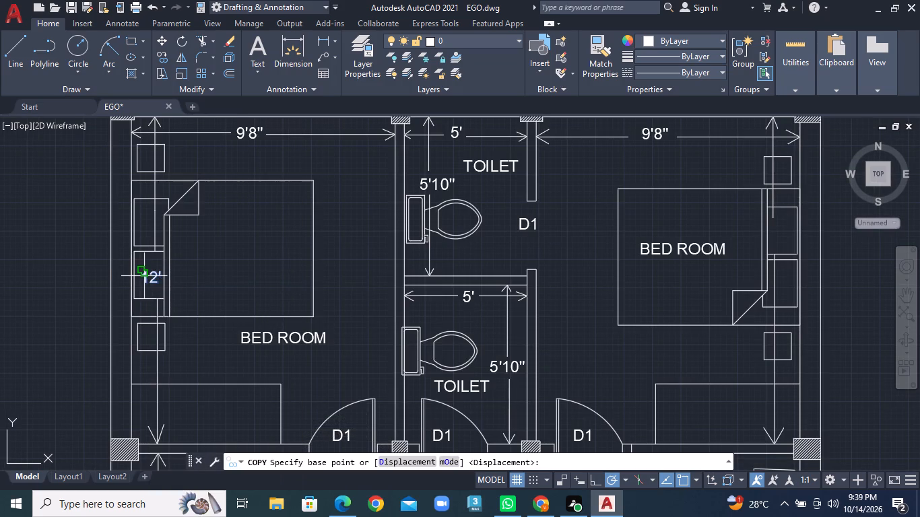
{"action": "left_click", "coordinate": [143, 276]}
{"action": "scroll", "coordinate": [430, 285], "scroll_direction": "down", "scroll_amount": 1}
{"action": "middle_click_drag", "start_coordinate": [552, 291], "coordinate": [360, 297]}
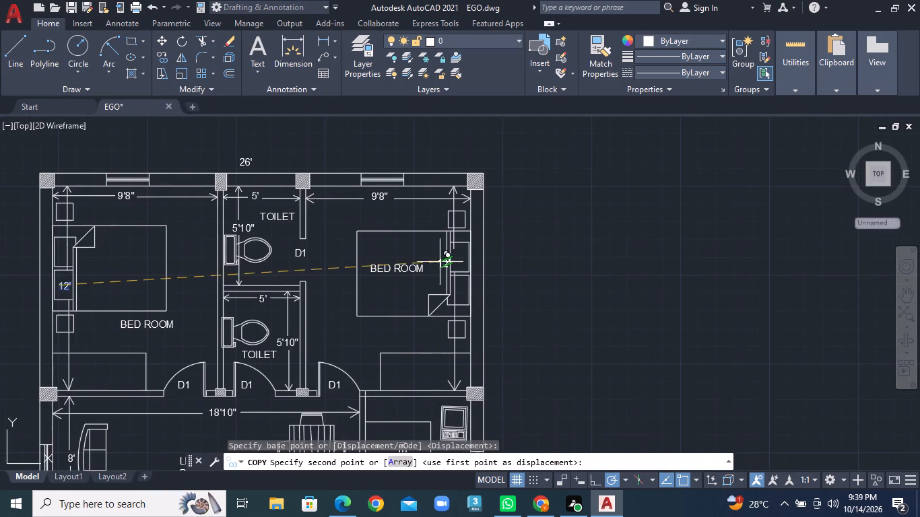
{"action": "scroll", "coordinate": [480, 257], "scroll_direction": "up", "scroll_amount": 2}
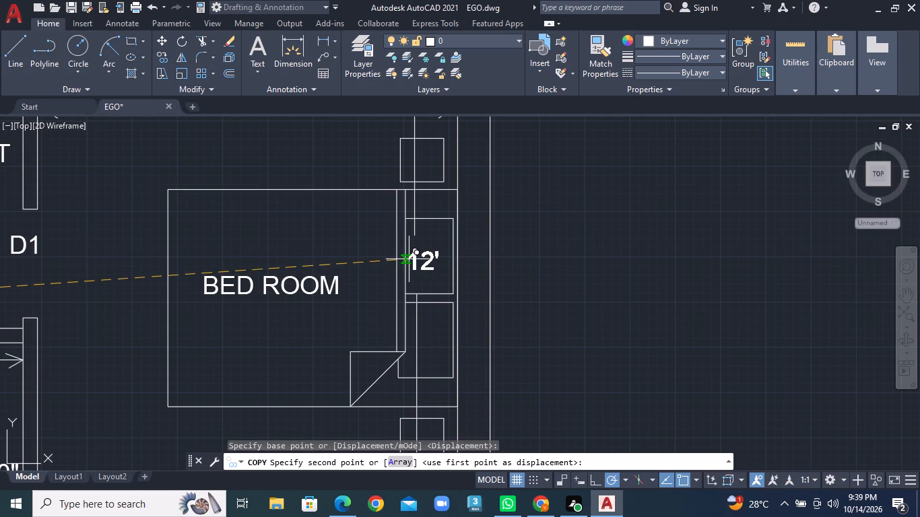
{"action": "left_click", "coordinate": [409, 259]}
{"action": "scroll", "coordinate": [405, 283], "scroll_direction": "down", "scroll_amount": 2}
{"action": "key", "text": "Escape"}
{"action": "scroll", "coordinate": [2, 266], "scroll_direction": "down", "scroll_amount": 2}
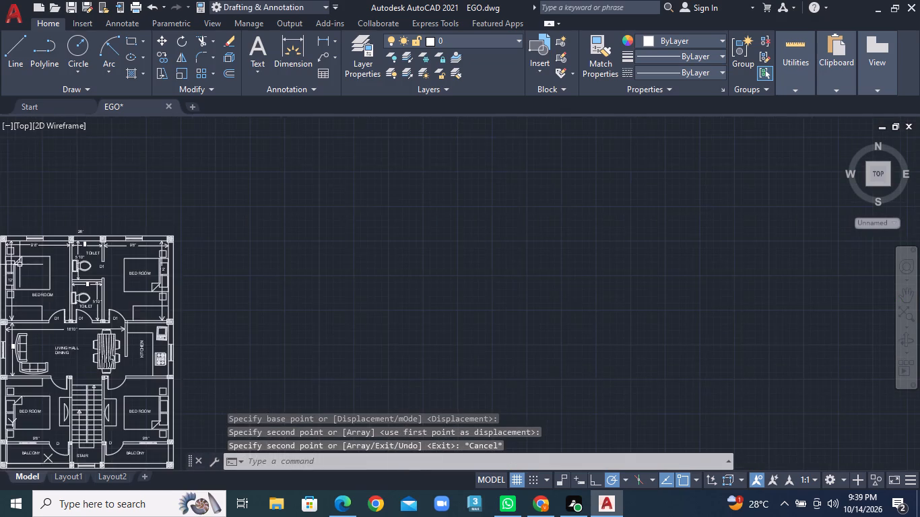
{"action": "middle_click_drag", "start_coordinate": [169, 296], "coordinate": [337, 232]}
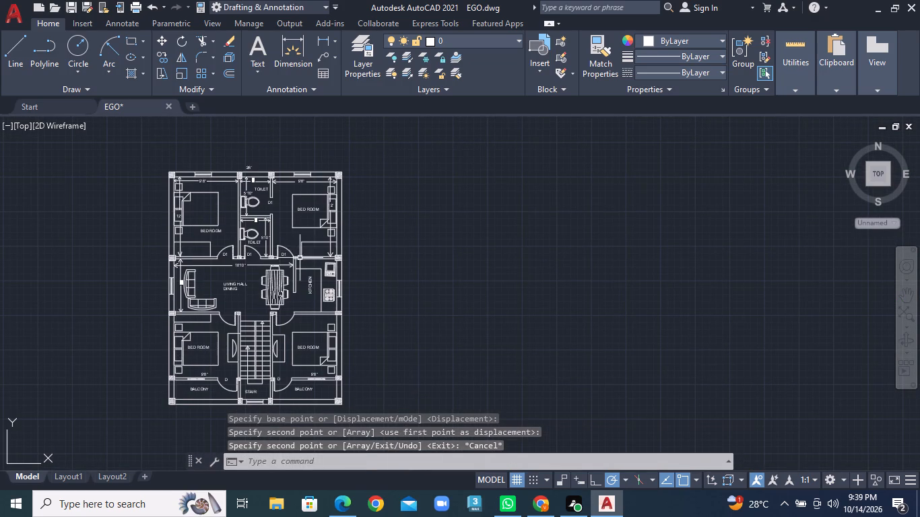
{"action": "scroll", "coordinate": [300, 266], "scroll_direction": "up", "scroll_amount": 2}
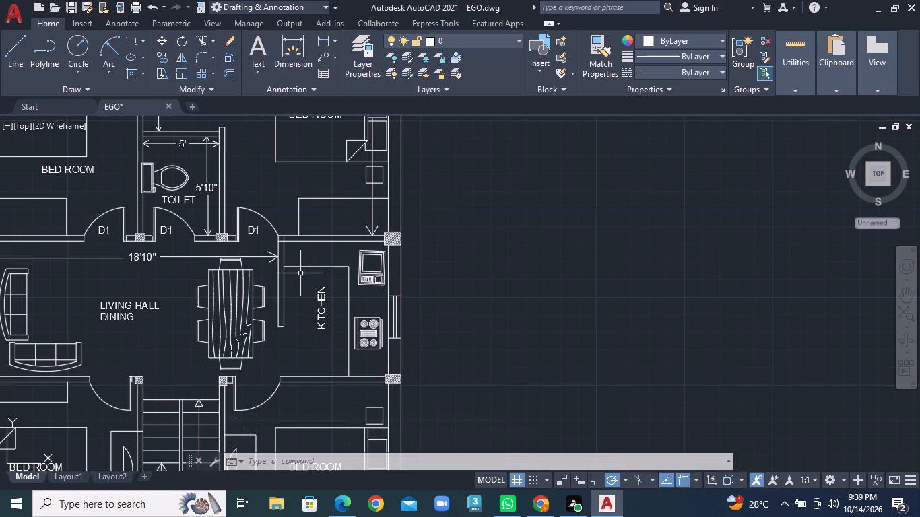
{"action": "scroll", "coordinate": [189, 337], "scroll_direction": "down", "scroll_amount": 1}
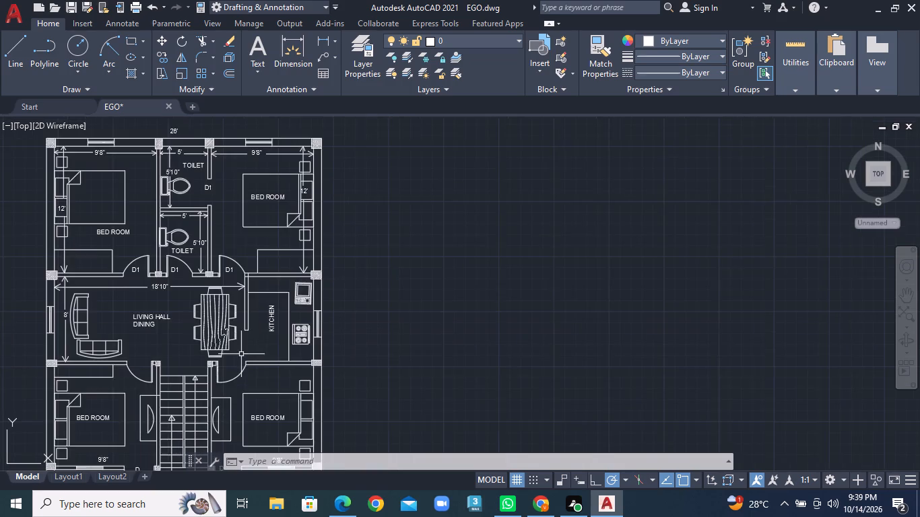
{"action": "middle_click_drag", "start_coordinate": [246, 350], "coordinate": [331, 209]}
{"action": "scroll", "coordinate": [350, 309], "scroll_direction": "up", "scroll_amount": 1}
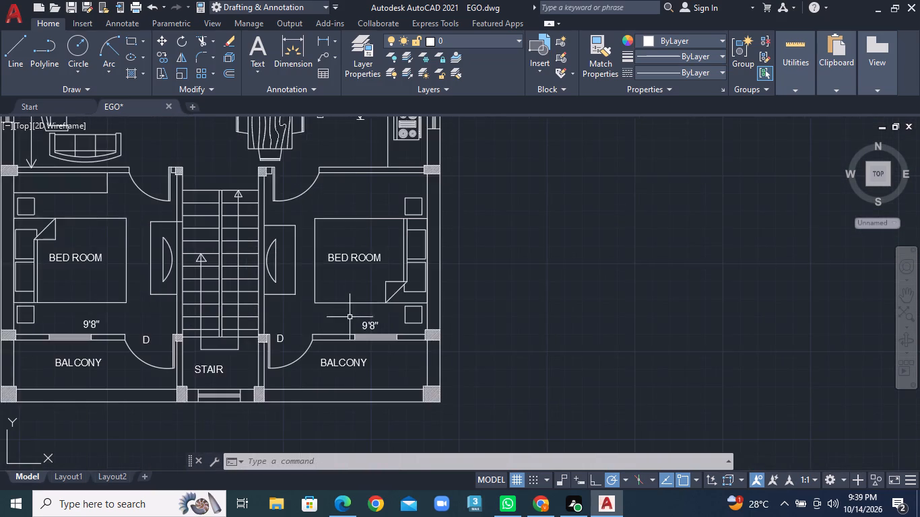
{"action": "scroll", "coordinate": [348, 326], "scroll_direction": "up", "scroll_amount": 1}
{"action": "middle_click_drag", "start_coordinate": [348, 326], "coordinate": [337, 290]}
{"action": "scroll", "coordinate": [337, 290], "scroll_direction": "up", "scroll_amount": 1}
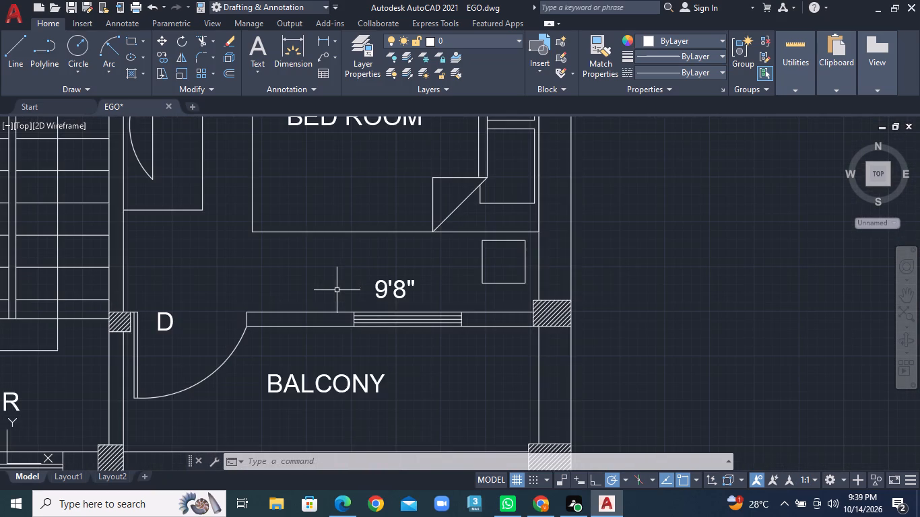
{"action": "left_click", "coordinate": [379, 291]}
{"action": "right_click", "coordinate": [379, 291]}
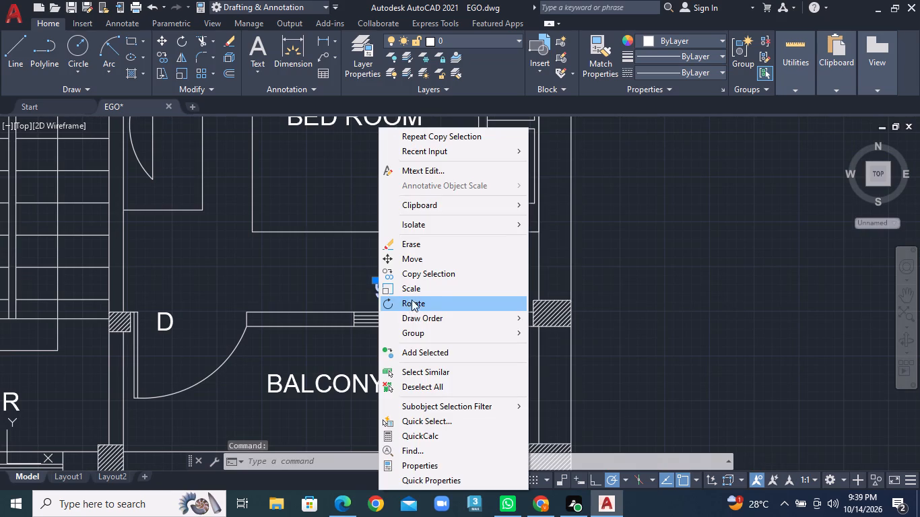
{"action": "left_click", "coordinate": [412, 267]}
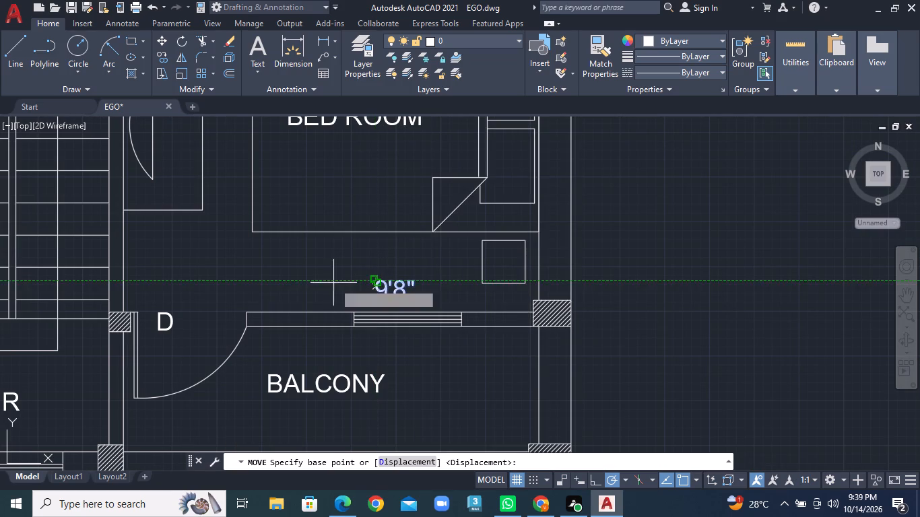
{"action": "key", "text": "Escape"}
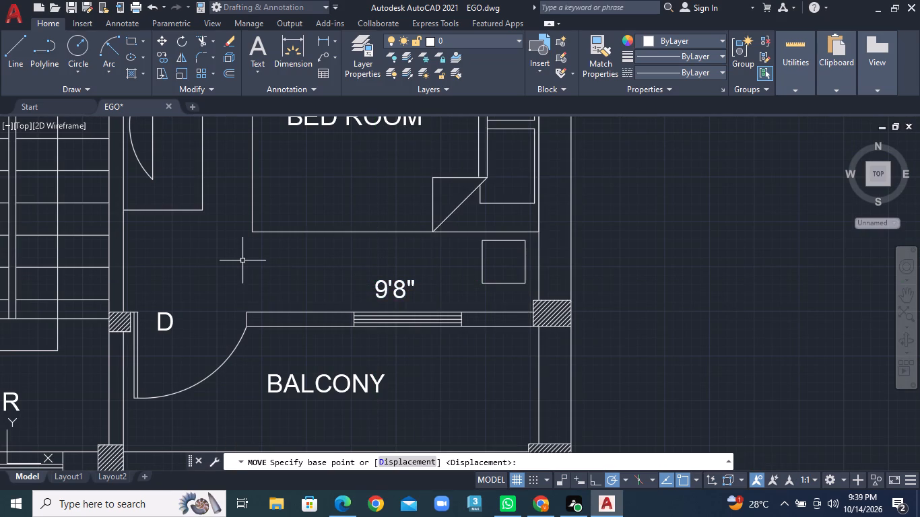
Move the lower east bedroom's 9'8" text about 1' west, keeping it above the balcony wall.
{"action": "left_click", "coordinate": [403, 295]}
{"action": "right_click", "coordinate": [403, 295]}
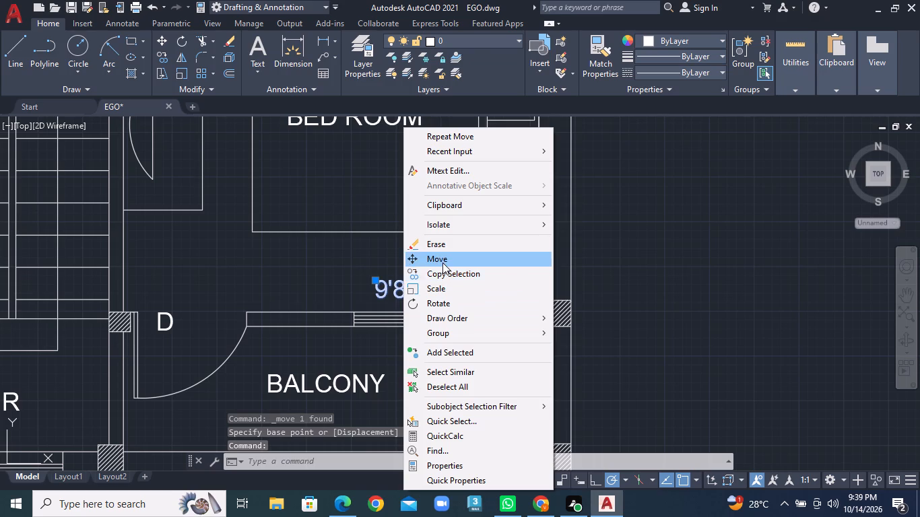
{"action": "left_click", "coordinate": [442, 263]}
{"action": "left_click", "coordinate": [384, 285]}
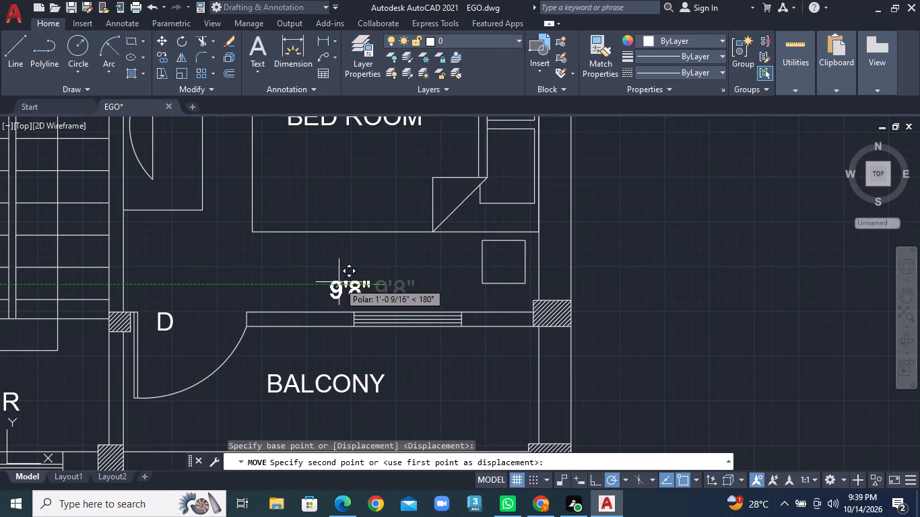
{"action": "double_click", "coordinate": [337, 282]}
Draw two horizontal dimension lines in the lower east bedroom, running from the side walls toward the 9'8" text with a gap around it.
{"action": "left_click", "coordinate": [6, 62]}
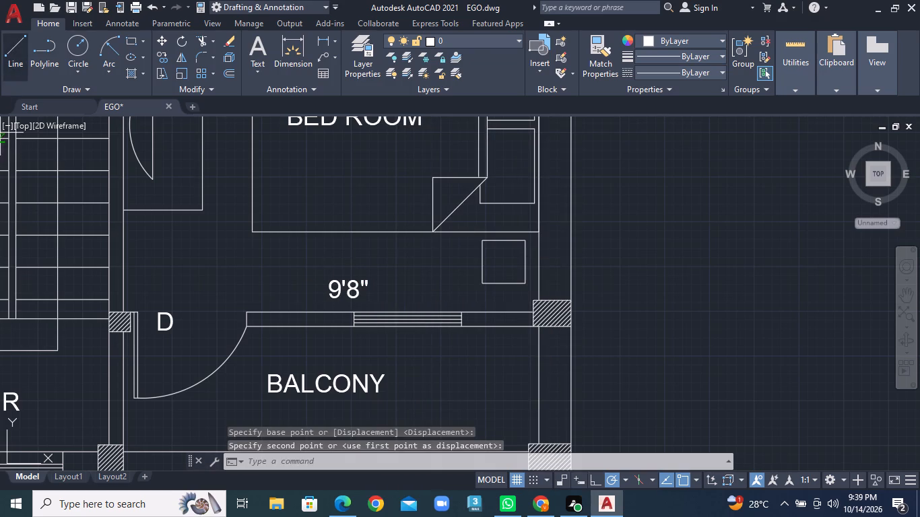
{"action": "left_click", "coordinate": [121, 289]}
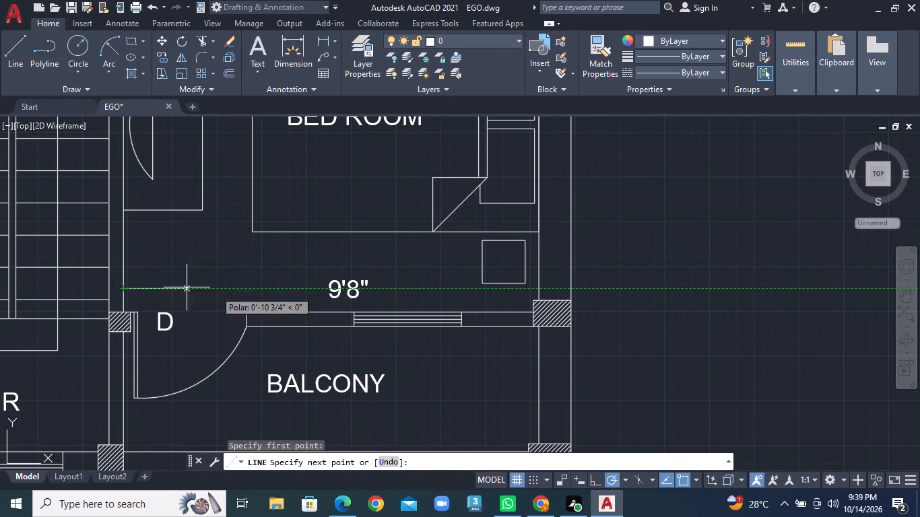
{"action": "left_click", "coordinate": [312, 292]}
{"action": "right_click", "coordinate": [312, 292]}
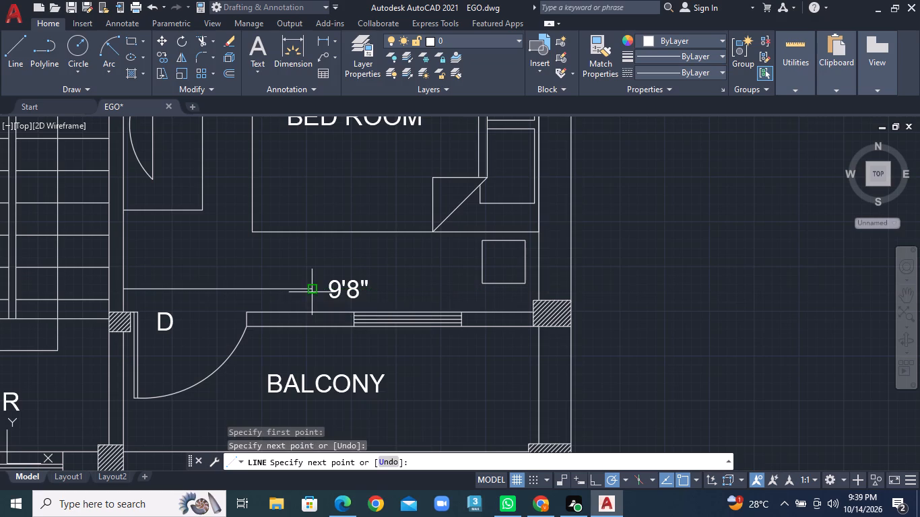
{"action": "left_click", "coordinate": [326, 298]}
{"action": "left_click", "coordinate": [15, 69]}
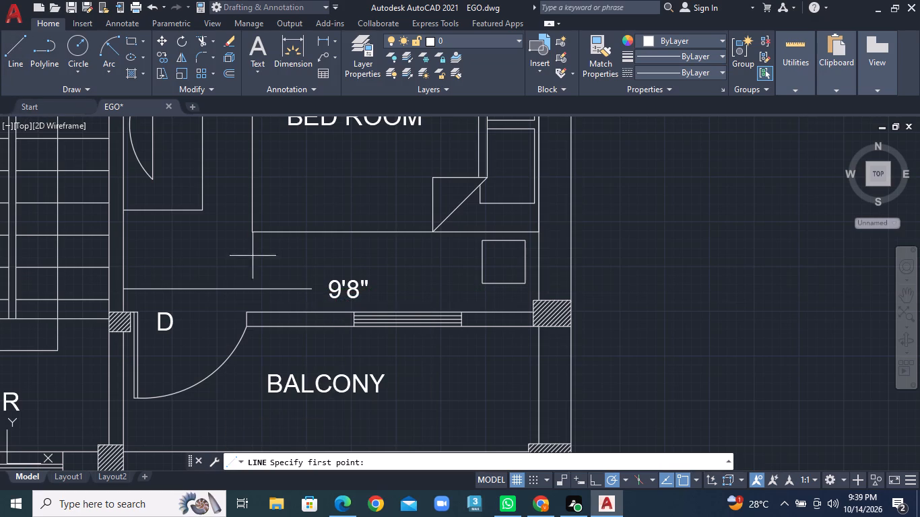
{"action": "left_click", "coordinate": [381, 290]}
{"action": "left_click", "coordinate": [536, 287]}
{"action": "right_click", "coordinate": [536, 287]}
{"action": "left_click", "coordinate": [566, 291]}
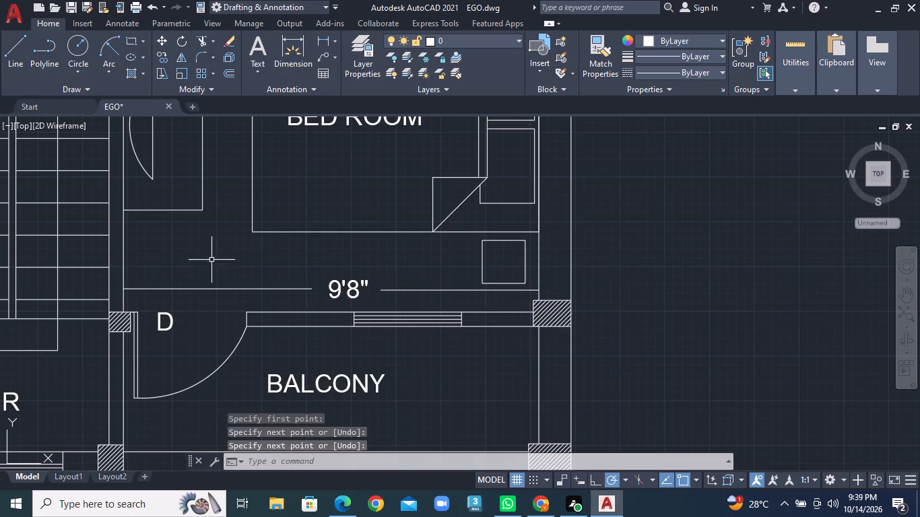
Draw an open arrowhead at the west end of the lower east bedroom's 9'8" dimension line, pointing at the stair wall.
{"action": "left_click", "coordinate": [12, 44]}
{"action": "scroll", "coordinate": [182, 276], "scroll_direction": "up", "scroll_amount": 2}
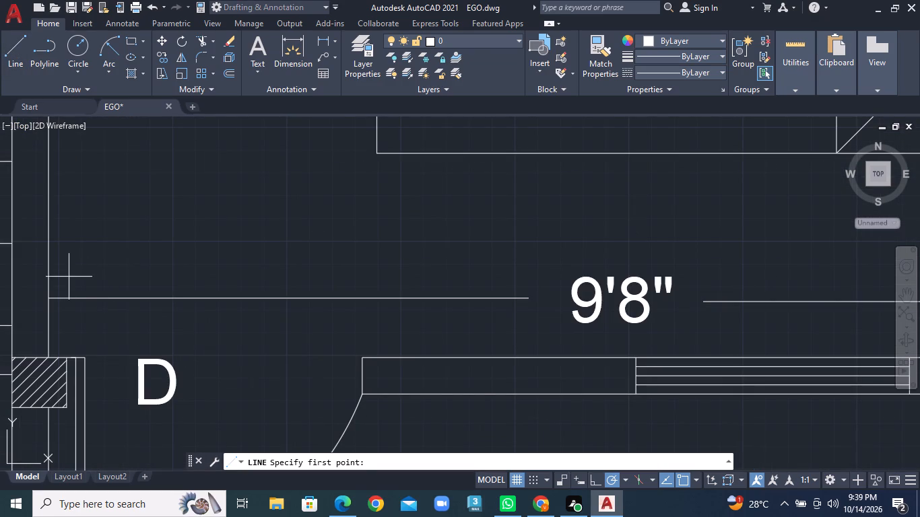
{"action": "left_click", "coordinate": [85, 278]}
{"action": "left_click", "coordinate": [48, 295]}
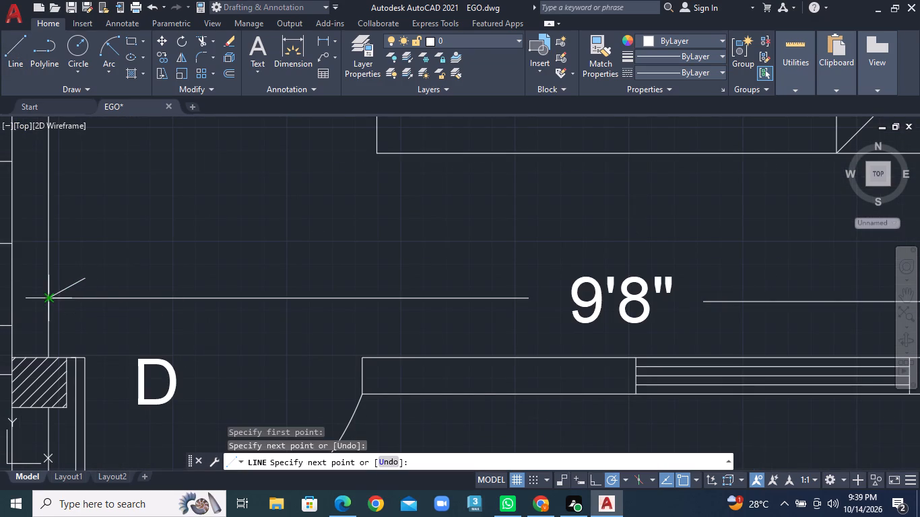
{"action": "left_click", "coordinate": [78, 322]}
{"action": "right_click", "coordinate": [79, 322]}
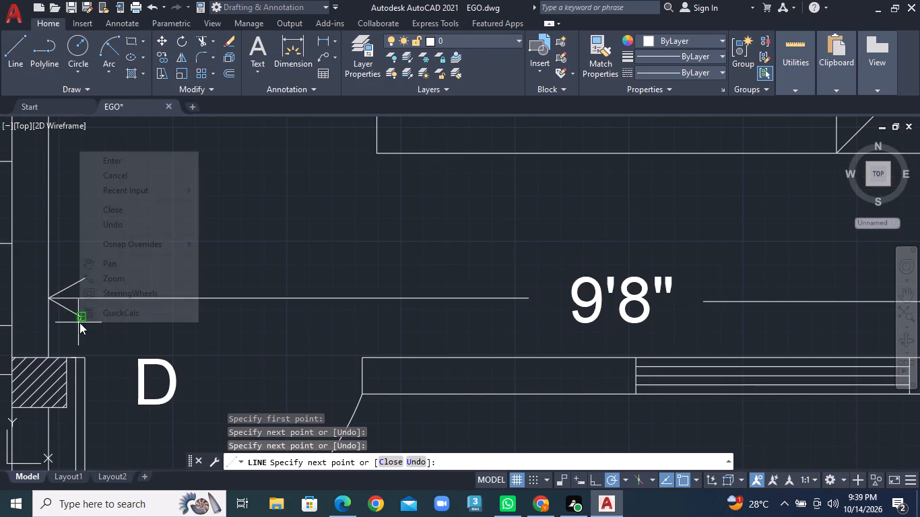
{"action": "left_click", "coordinate": [147, 158]}
Draw an open arrowhead at the east end of the lower east bedroom's 9'8" dimension line, pointing at the outer wall.
{"action": "left_click", "coordinate": [5, 56]}
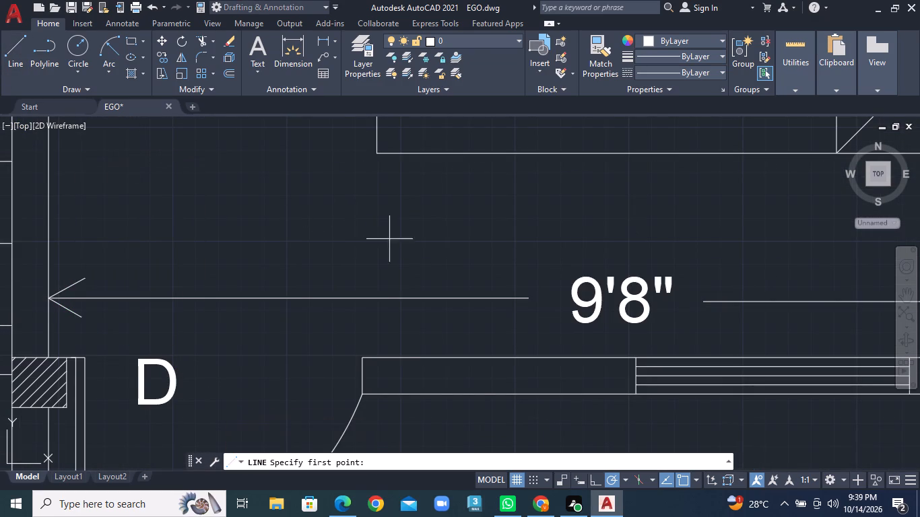
{"action": "scroll", "coordinate": [407, 251], "scroll_direction": "down", "scroll_amount": 2}
{"action": "middle_click_drag", "start_coordinate": [784, 320], "coordinate": [642, 310]}
{"action": "scroll", "coordinate": [520, 226], "scroll_direction": "up", "scroll_amount": 2}
{"action": "scroll", "coordinate": [558, 271], "scroll_direction": "up", "scroll_amount": 1}
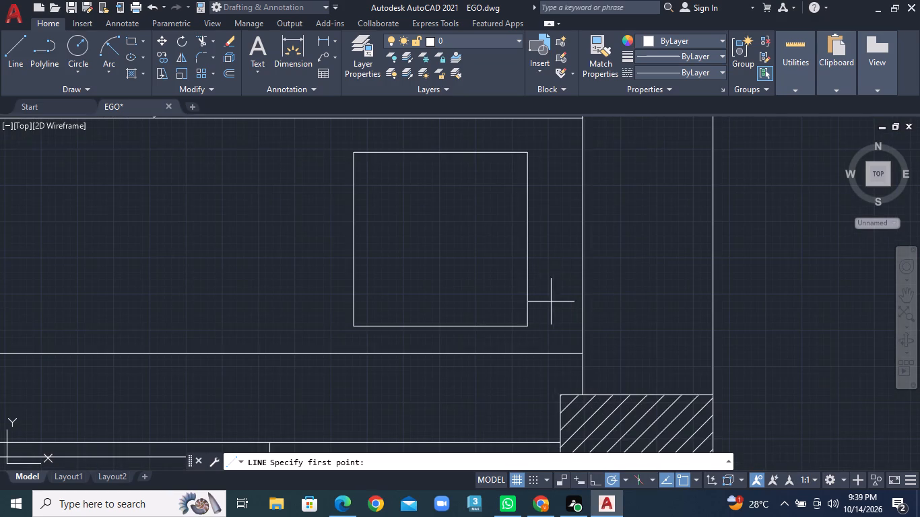
{"action": "middle_click_drag", "start_coordinate": [532, 295], "coordinate": [506, 225]}
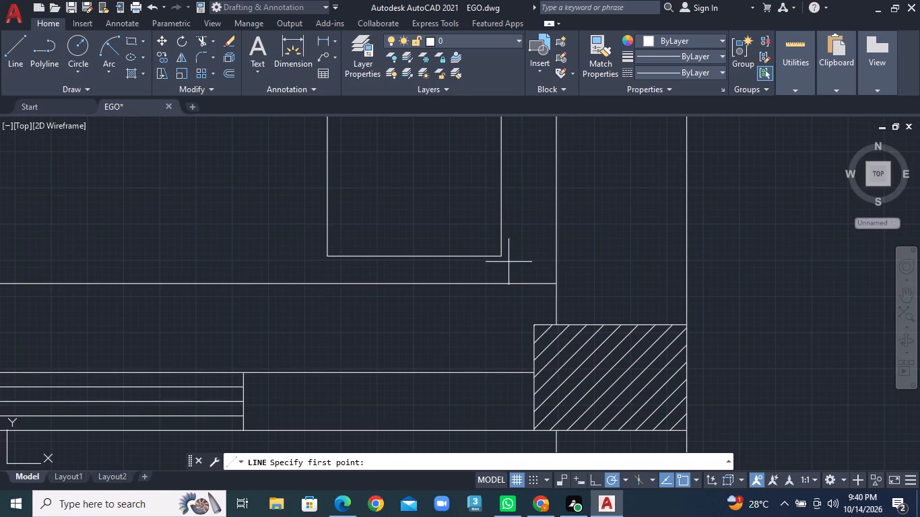
{"action": "left_click", "coordinate": [508, 261]}
{"action": "left_click", "coordinate": [560, 284]}
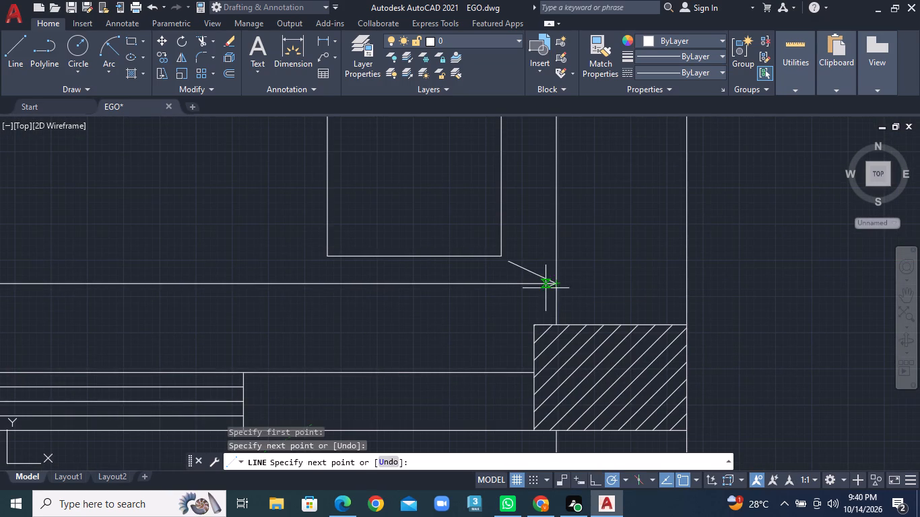
{"action": "left_click", "coordinate": [508, 304]}
{"action": "right_click", "coordinate": [508, 304]}
{"action": "left_click", "coordinate": [535, 310]}
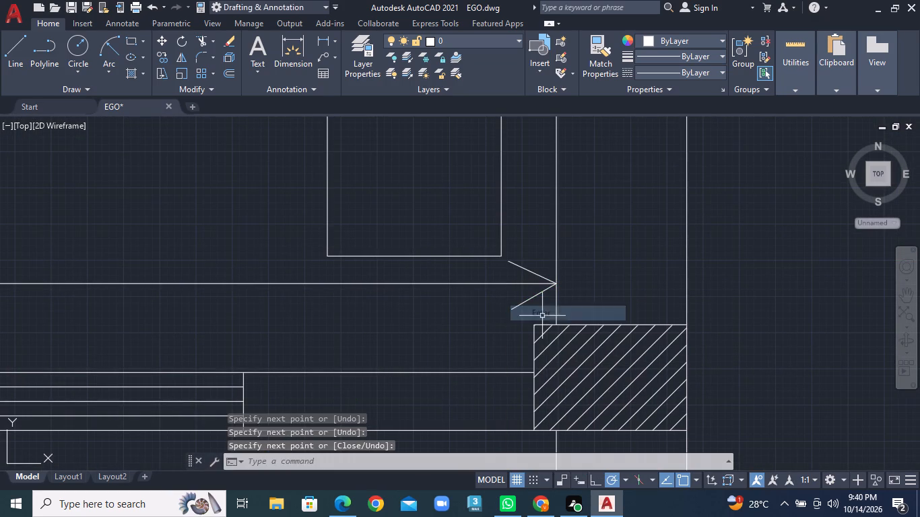
Add the multiline text 2'11" in the east balcony, between the BALCONY label and the outer wall.
{"action": "scroll", "coordinate": [536, 299], "scroll_direction": "down", "scroll_amount": 3}
{"action": "middle_click_drag", "start_coordinate": [456, 283], "coordinate": [450, 351]}
{"action": "middle_click_drag", "start_coordinate": [429, 386], "coordinate": [558, 226]}
{"action": "scroll", "coordinate": [614, 308], "scroll_direction": "up", "scroll_amount": 1}
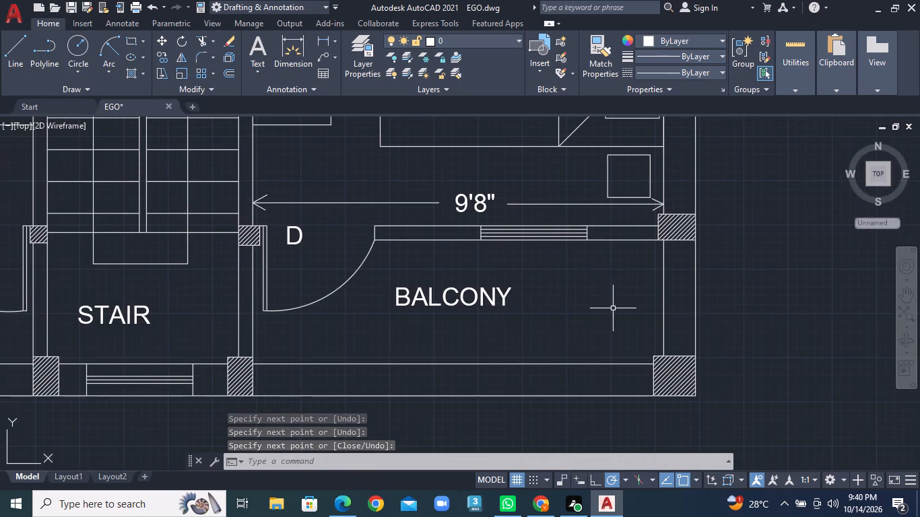
{"action": "middle_click_drag", "start_coordinate": [613, 304], "coordinate": [529, 273]}
{"action": "left_click", "coordinate": [261, 59]}
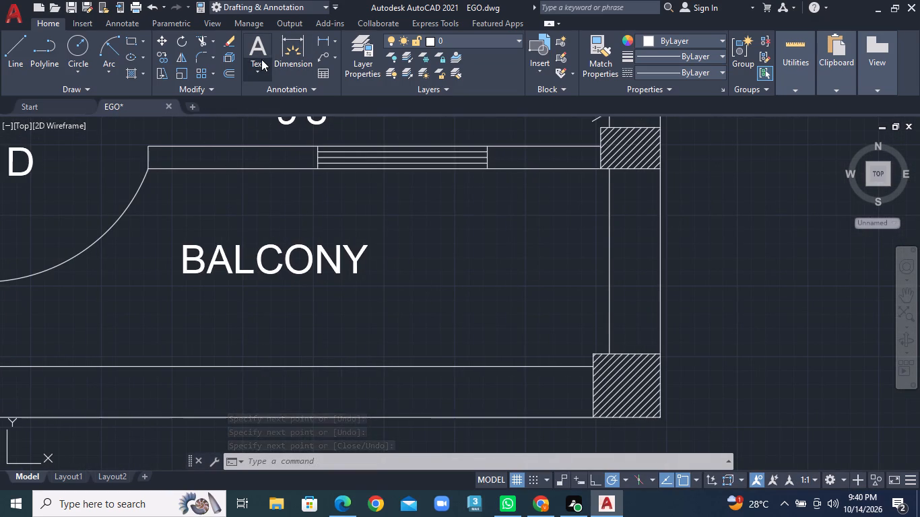
{"action": "left_click", "coordinate": [288, 98]}
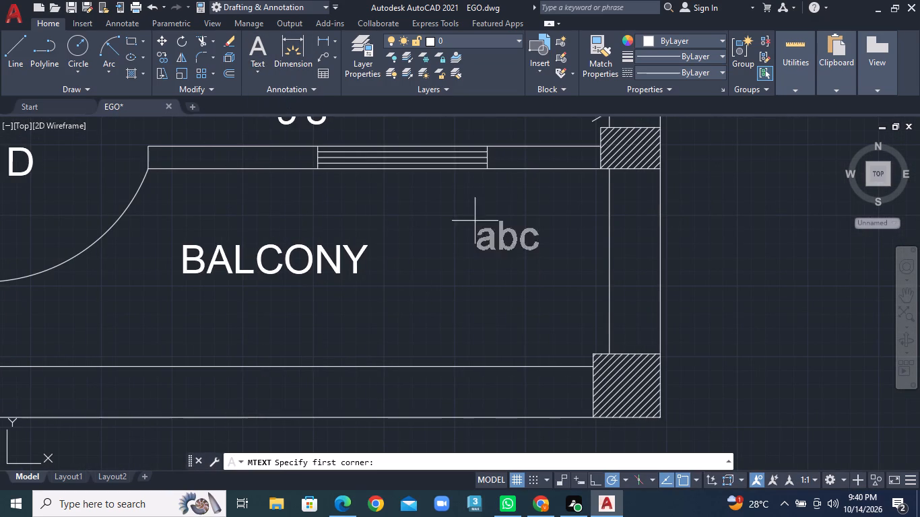
{"action": "left_click", "coordinate": [541, 257]}
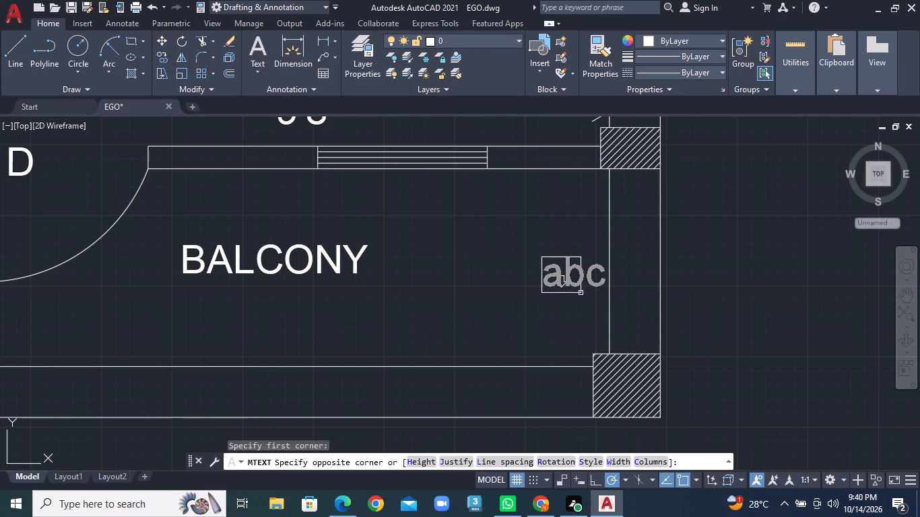
{"action": "left_click", "coordinate": [582, 294]}
{"action": "type", "text": "2'"}
{"action": "type", "text": "11\""}
{"action": "left_click", "coordinate": [546, 314]}
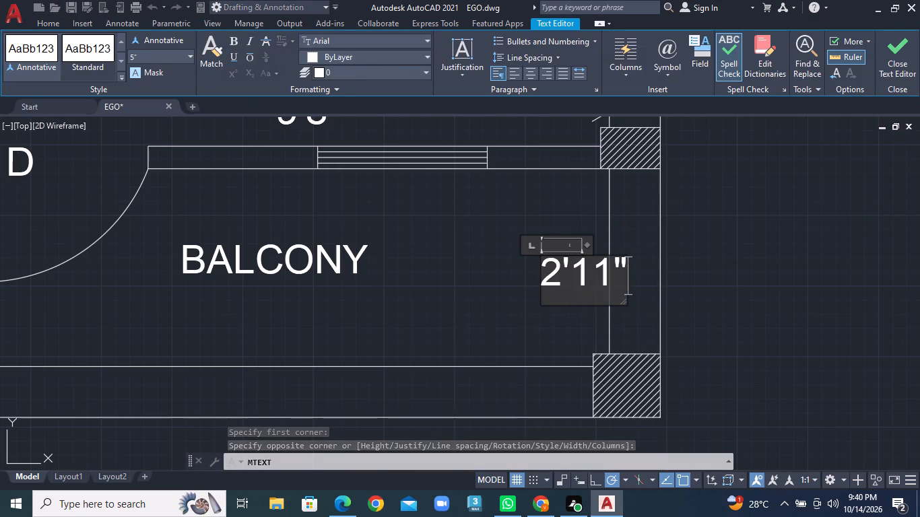
Draw two vertical dimension lines in the east balcony, running from its upper and lower walls to the 2'11" text.
{"action": "left_click", "coordinate": [6, 44]}
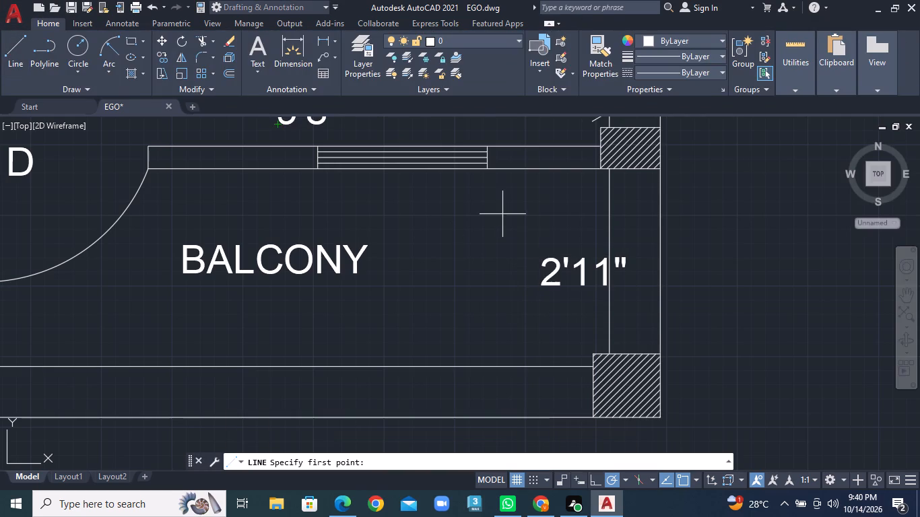
{"action": "left_click", "coordinate": [576, 169]}
{"action": "left_click", "coordinate": [576, 244]}
{"action": "right_click", "coordinate": [576, 244]}
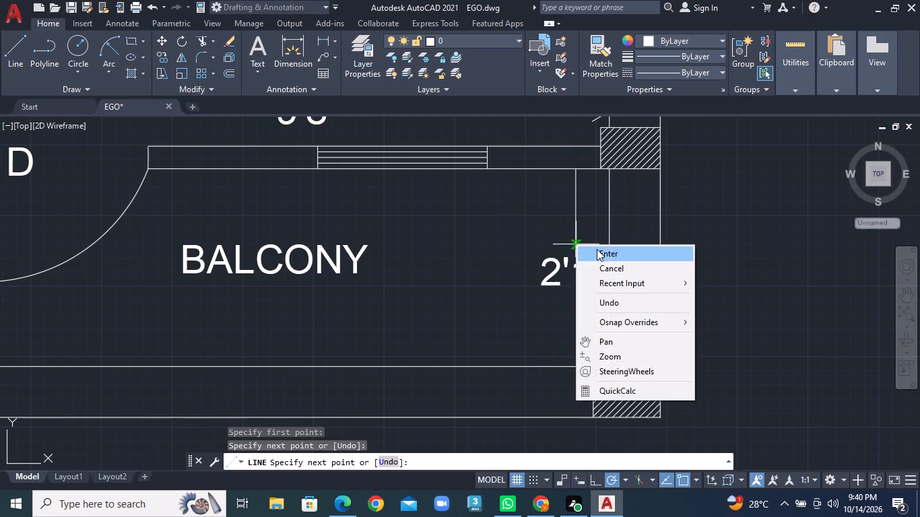
{"action": "left_click", "coordinate": [597, 249]}
{"action": "left_click", "coordinate": [11, 57]}
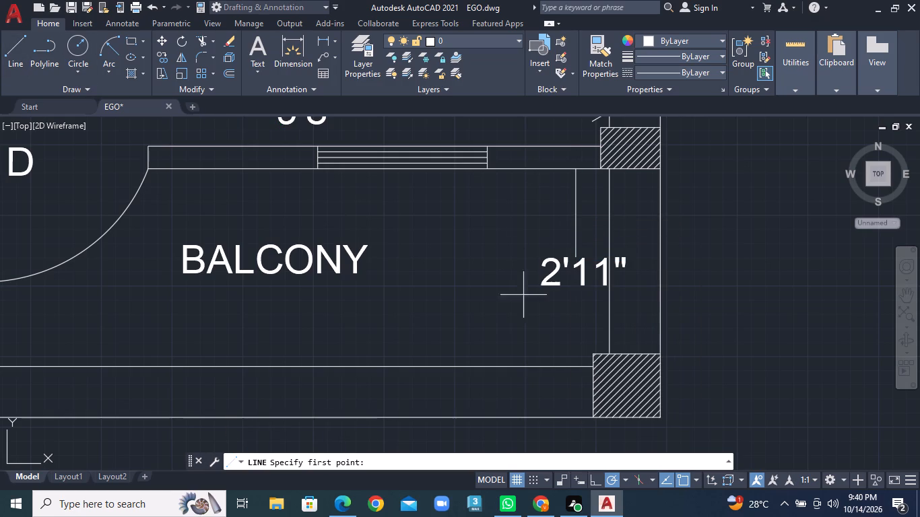
{"action": "left_click", "coordinate": [570, 294]}
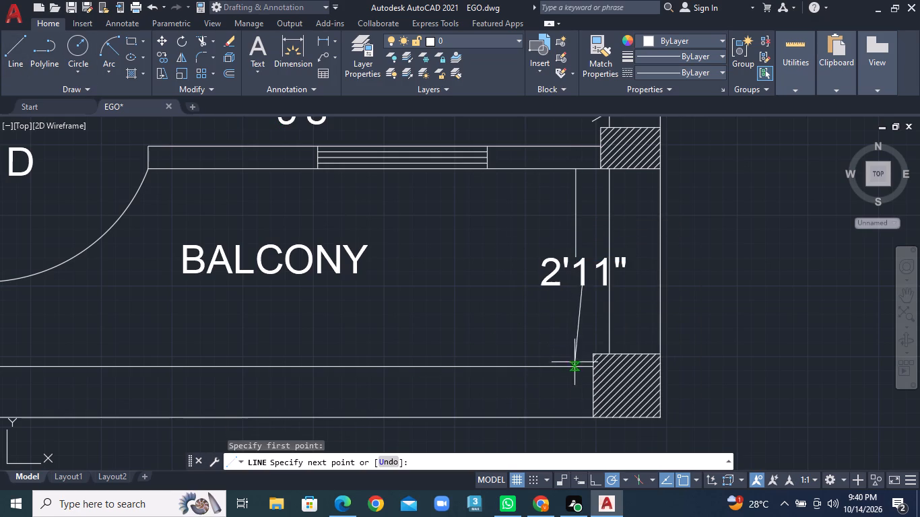
{"action": "left_click", "coordinate": [579, 372]}
{"action": "right_click", "coordinate": [579, 372]}
{"action": "left_click", "coordinate": [616, 227]}
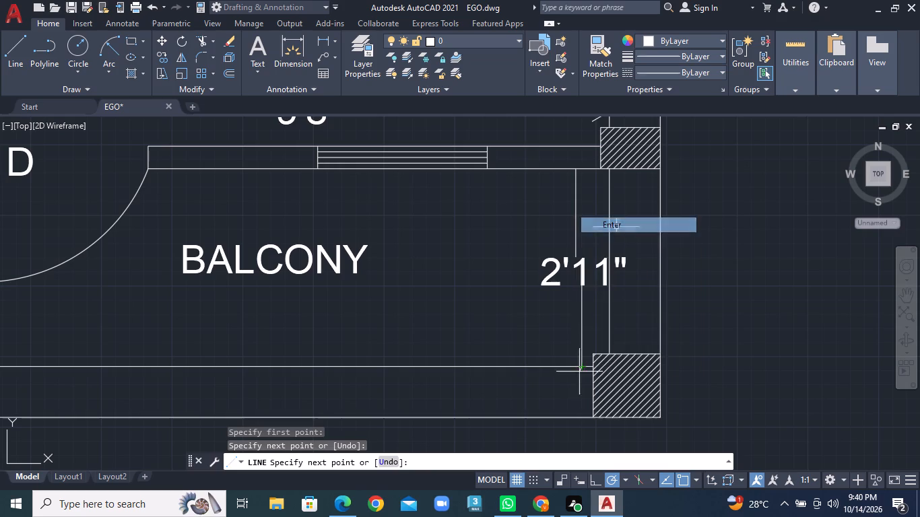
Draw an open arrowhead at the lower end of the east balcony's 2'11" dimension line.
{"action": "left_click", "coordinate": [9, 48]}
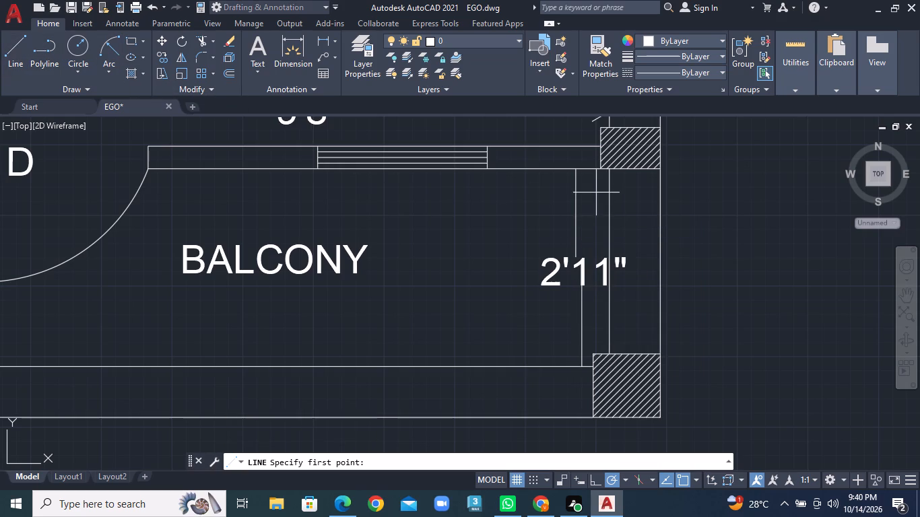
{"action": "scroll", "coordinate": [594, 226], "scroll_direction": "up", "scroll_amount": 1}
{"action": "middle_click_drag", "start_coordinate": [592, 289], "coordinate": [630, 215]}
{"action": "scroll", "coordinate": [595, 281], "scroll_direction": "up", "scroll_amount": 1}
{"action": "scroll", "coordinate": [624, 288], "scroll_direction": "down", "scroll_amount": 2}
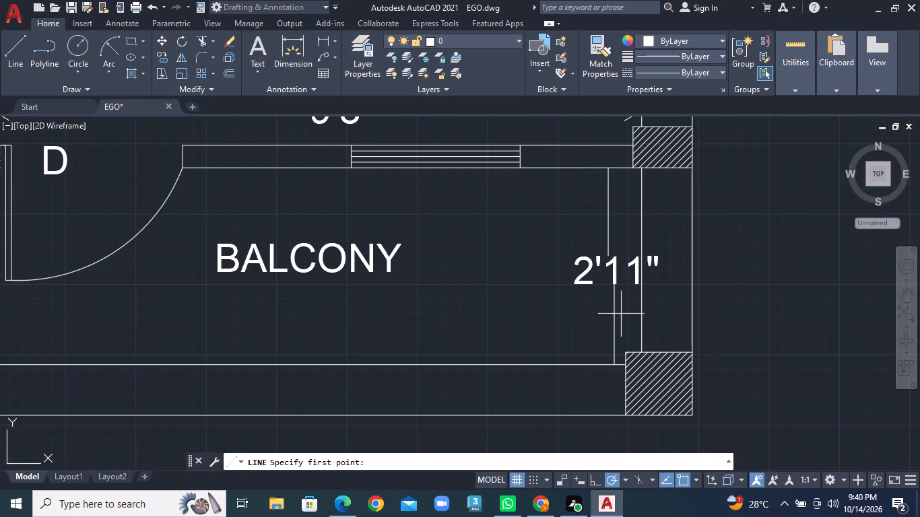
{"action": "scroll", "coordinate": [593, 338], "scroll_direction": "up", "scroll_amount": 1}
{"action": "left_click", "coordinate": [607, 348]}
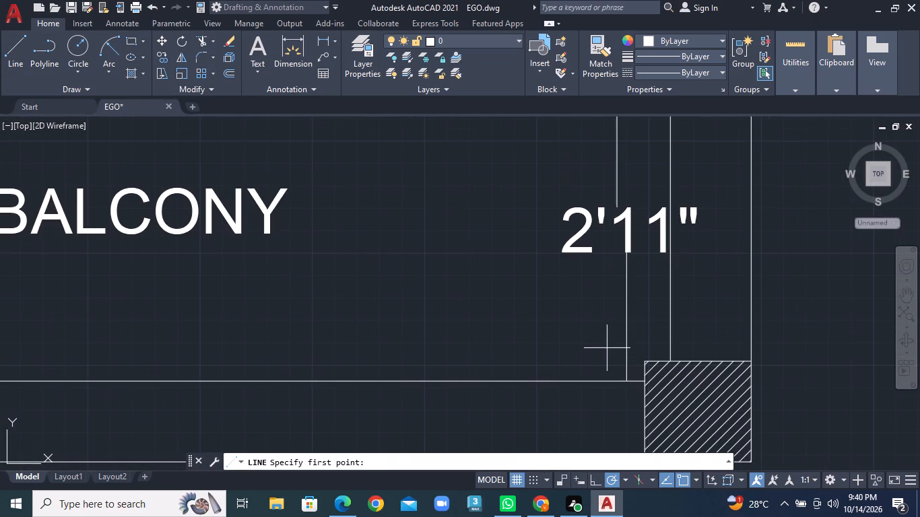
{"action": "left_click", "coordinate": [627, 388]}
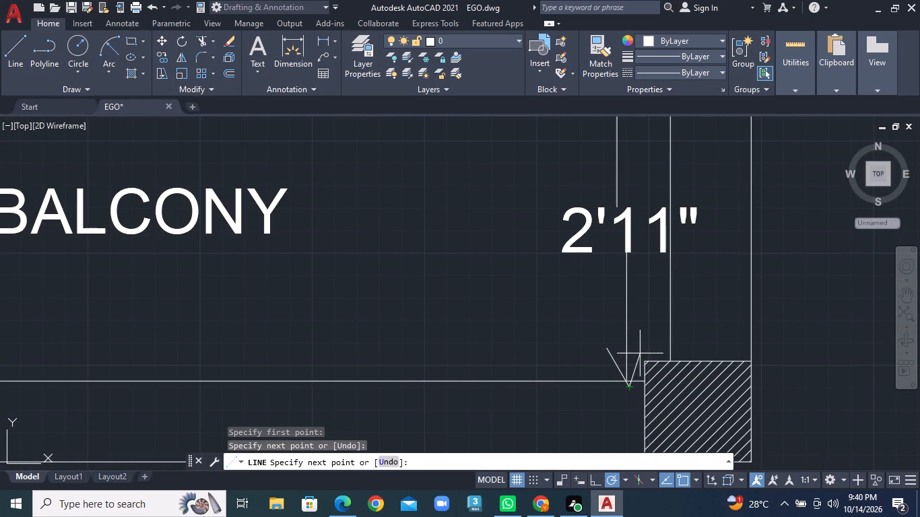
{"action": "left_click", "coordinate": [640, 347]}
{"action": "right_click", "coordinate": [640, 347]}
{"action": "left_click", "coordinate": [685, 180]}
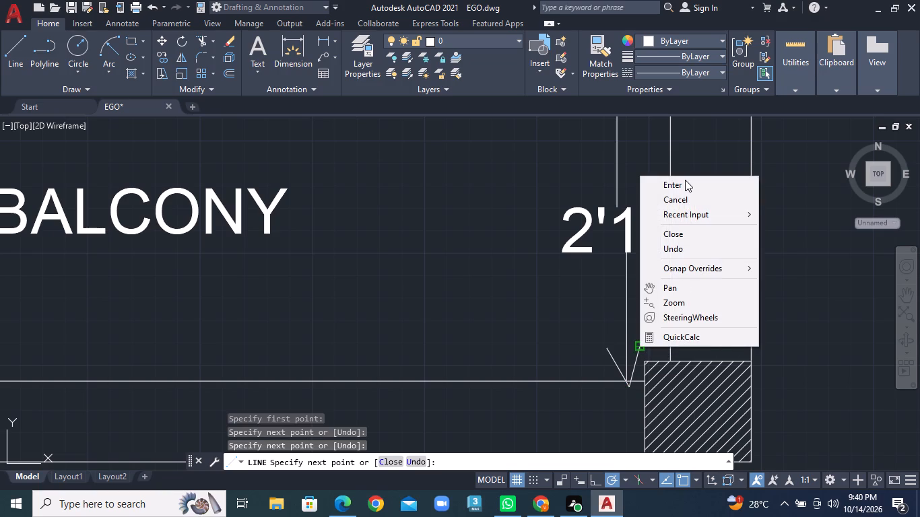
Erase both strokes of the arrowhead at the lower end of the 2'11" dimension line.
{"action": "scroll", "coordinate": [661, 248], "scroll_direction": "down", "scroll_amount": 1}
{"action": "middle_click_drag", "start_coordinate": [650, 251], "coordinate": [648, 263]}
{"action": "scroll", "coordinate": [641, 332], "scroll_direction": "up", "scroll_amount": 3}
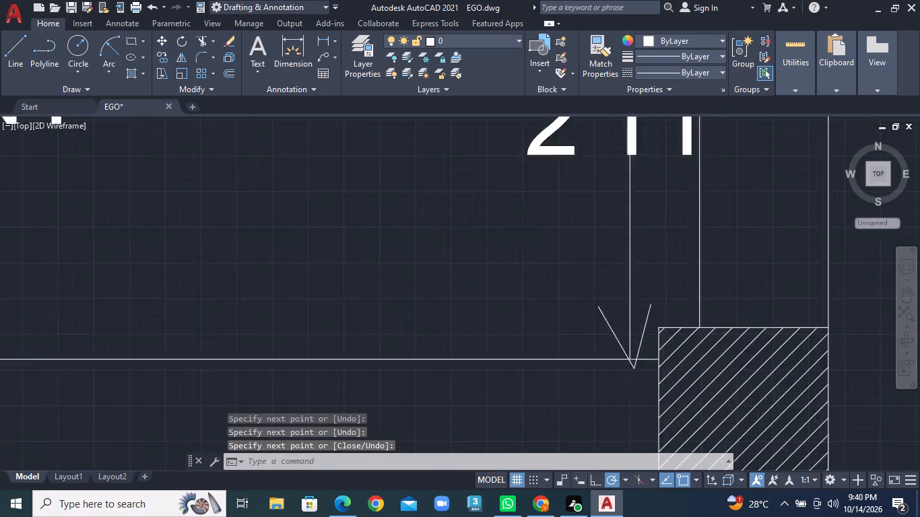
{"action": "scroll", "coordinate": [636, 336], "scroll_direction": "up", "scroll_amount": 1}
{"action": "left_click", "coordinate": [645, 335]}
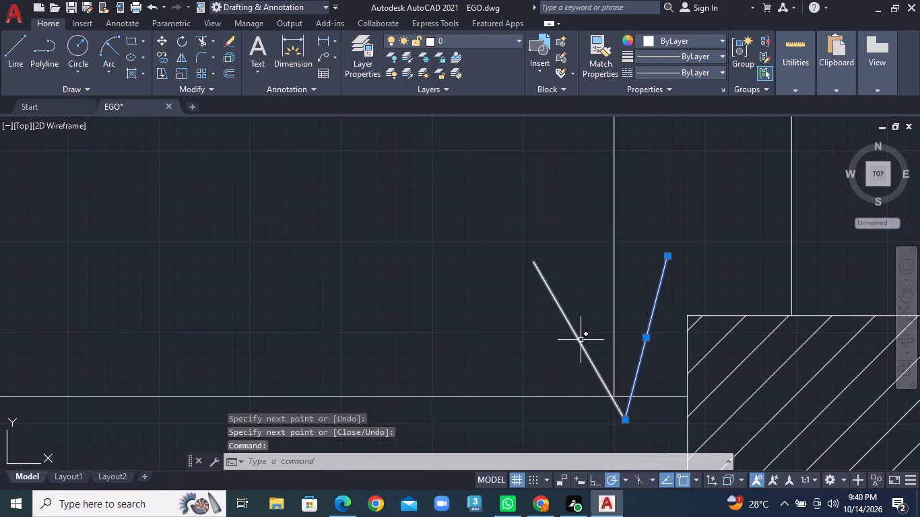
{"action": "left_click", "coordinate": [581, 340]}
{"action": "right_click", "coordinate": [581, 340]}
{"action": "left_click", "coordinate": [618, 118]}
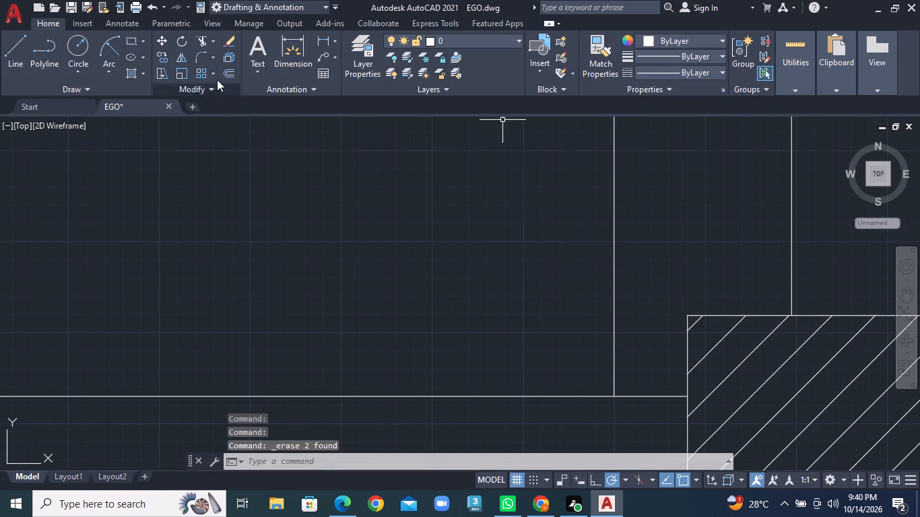
Draw an open arrowhead at the lower end of the 2'11" dimension line, with its tip exactly on the balcony's lower wall line.
{"action": "left_click", "coordinate": [18, 46]}
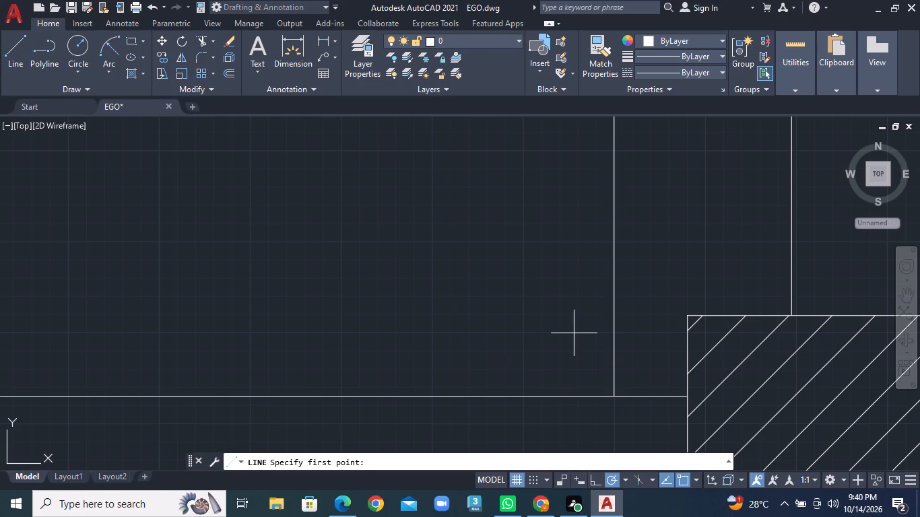
{"action": "left_click", "coordinate": [573, 327]}
{"action": "left_click", "coordinate": [612, 401]}
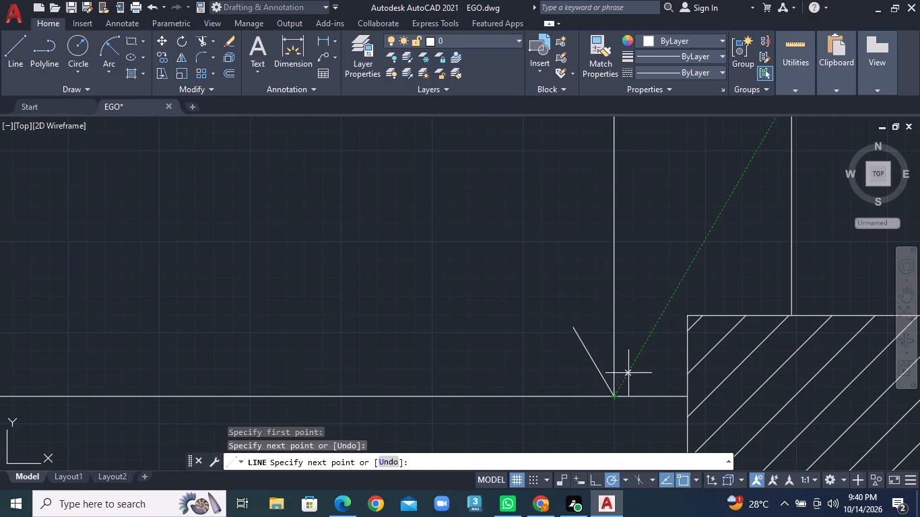
{"action": "left_click", "coordinate": [643, 323]}
{"action": "right_click", "coordinate": [643, 323]}
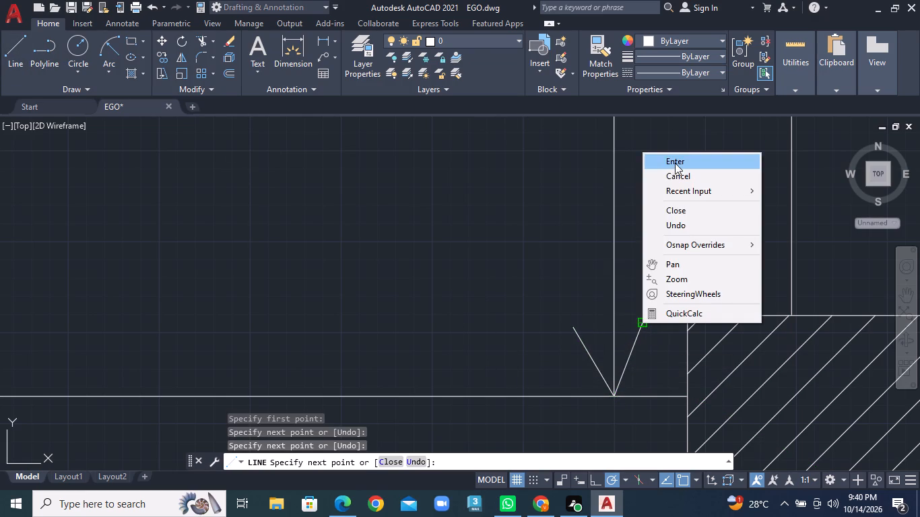
{"action": "left_click", "coordinate": [675, 163]}
Draw an open arrowhead at the upper end of the 2'11" dimension line, pointing at the wall between bedroom and balcony.
{"action": "scroll", "coordinate": [679, 233], "scroll_direction": "down", "scroll_amount": 1}
{"action": "middle_click_drag", "start_coordinate": [654, 205], "coordinate": [599, 432]}
{"action": "scroll", "coordinate": [654, 205], "scroll_direction": "down", "scroll_amount": 1}
{"action": "middle_click_drag", "start_coordinate": [580, 238], "coordinate": [577, 238]}
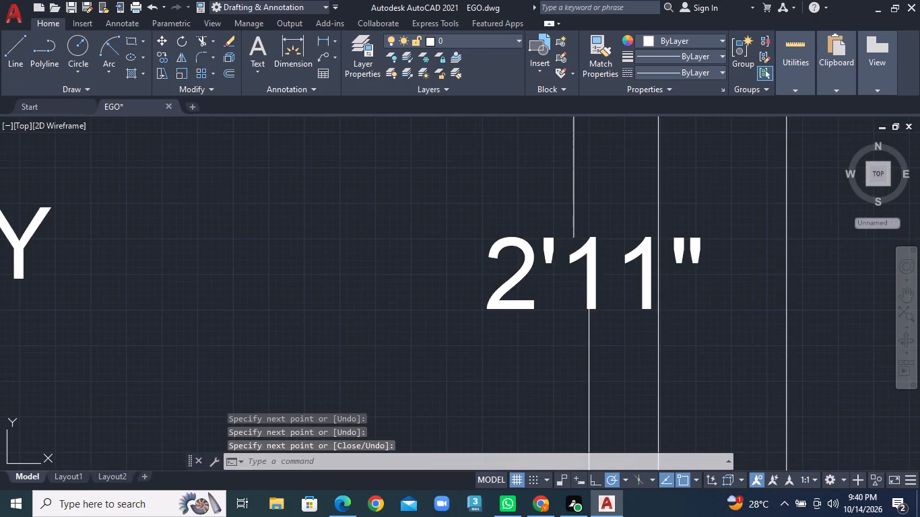
{"action": "middle_click_drag", "start_coordinate": [577, 238], "coordinate": [553, 333]}
{"action": "scroll", "coordinate": [572, 296], "scroll_direction": "down", "scroll_amount": 2}
{"action": "middle_click_drag", "start_coordinate": [549, 185], "coordinate": [529, 289]}
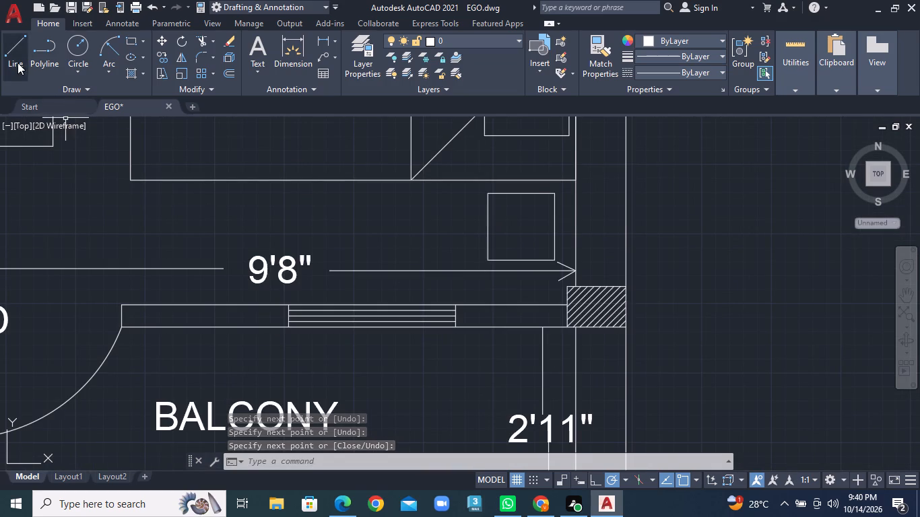
{"action": "left_click", "coordinate": [16, 63]}
{"action": "scroll", "coordinate": [648, 416], "scroll_direction": "up", "scroll_amount": 2}
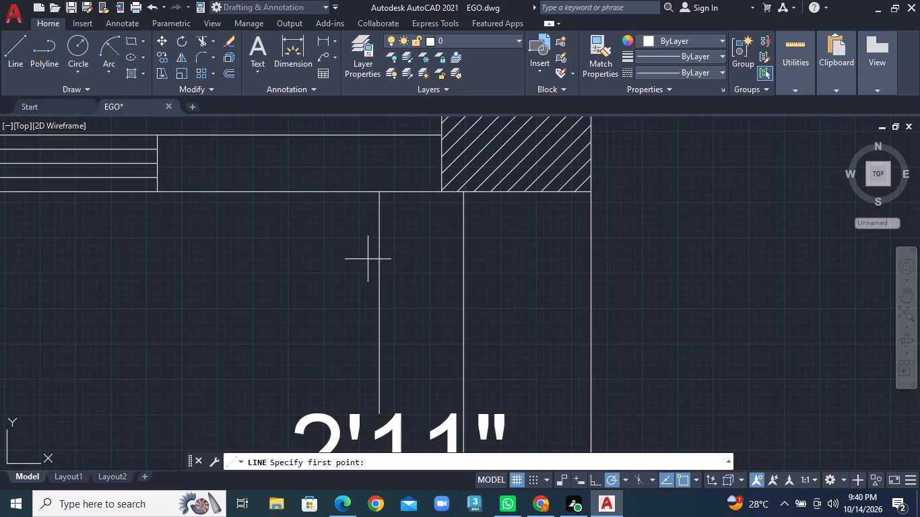
{"action": "double_click", "coordinate": [350, 240]}
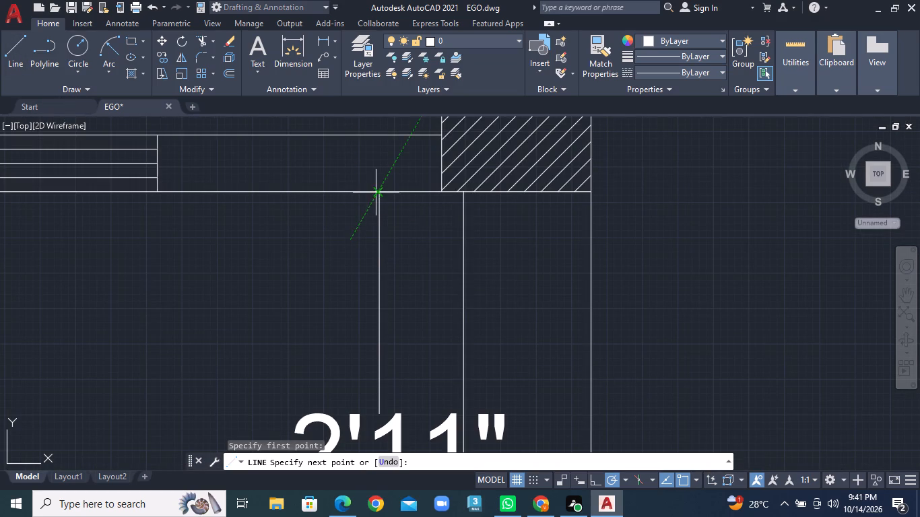
{"action": "left_click", "coordinate": [378, 191]}
{"action": "left_click", "coordinate": [401, 238]}
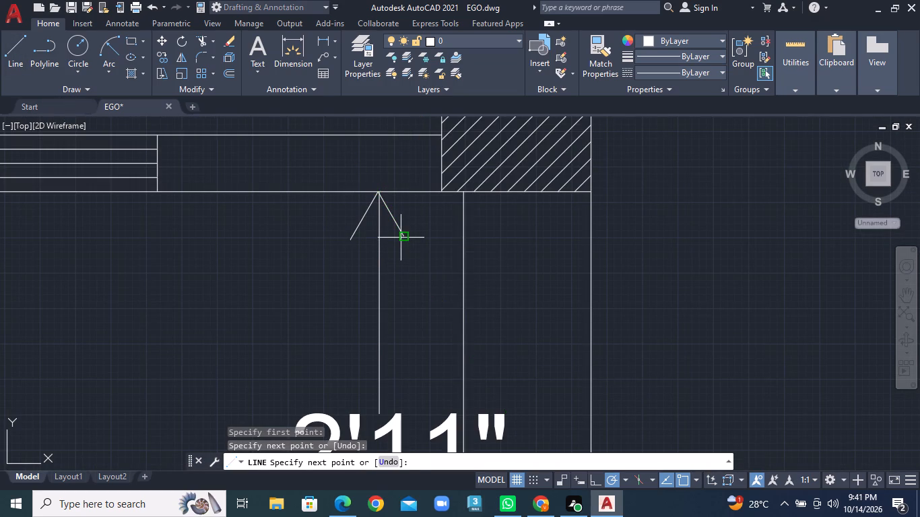
{"action": "right_click", "coordinate": [401, 238]}
{"action": "left_click", "coordinate": [434, 252]}
Move the 2'11" text slightly west in the east balcony, clear of the outer wall line.
{"action": "scroll", "coordinate": [481, 333], "scroll_direction": "down", "scroll_amount": 1}
{"action": "middle_click_drag", "start_coordinate": [535, 394], "coordinate": [645, 246]}
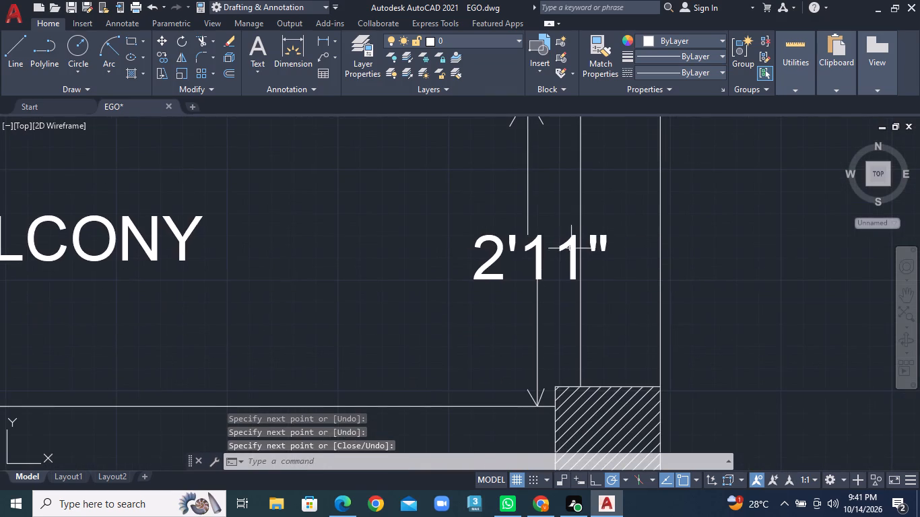
{"action": "left_click", "coordinate": [541, 245]}
{"action": "right_click", "coordinate": [541, 245]}
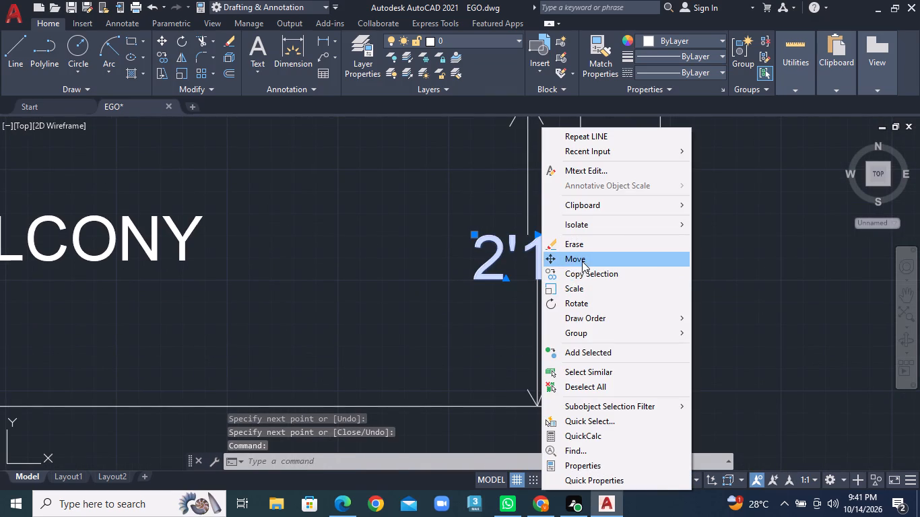
{"action": "left_click", "coordinate": [583, 258]}
{"action": "left_click", "coordinate": [546, 257]}
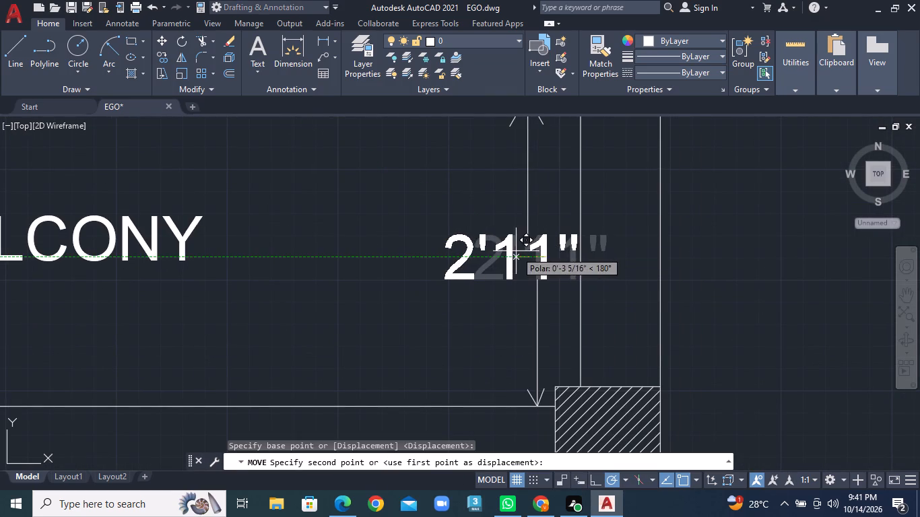
{"action": "left_click", "coordinate": [516, 251]}
Move the STAIR label up and east, centring it between the side walls just below the steps.
{"action": "scroll", "coordinate": [548, 269], "scroll_direction": "down", "scroll_amount": 2}
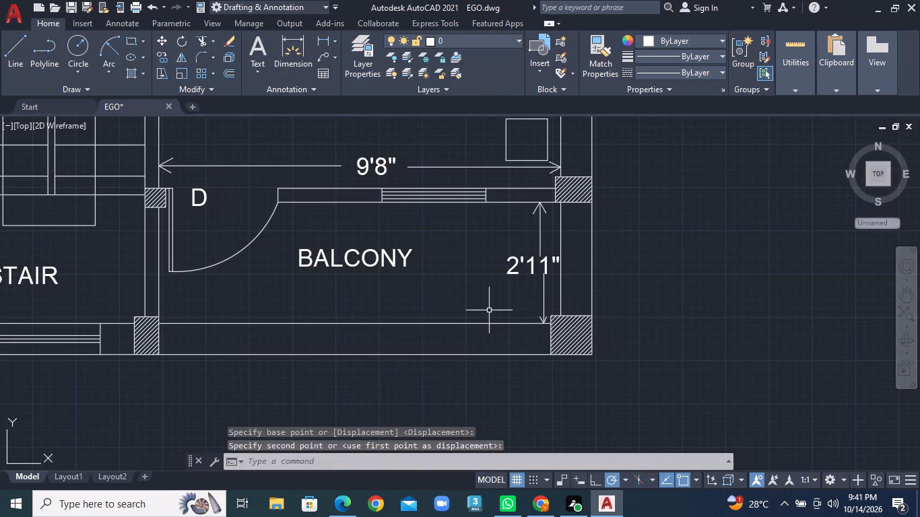
{"action": "middle_click_drag", "start_coordinate": [187, 326], "coordinate": [513, 328]}
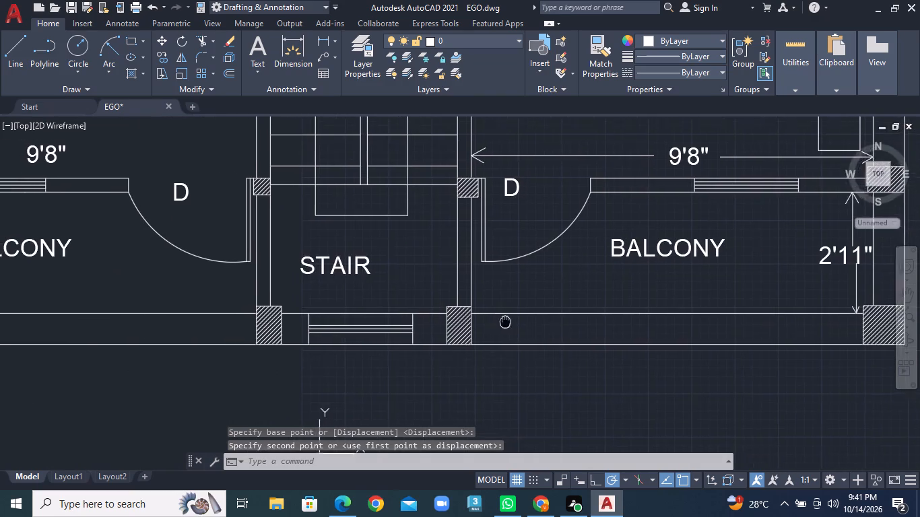
{"action": "middle_click_drag", "start_coordinate": [513, 328], "coordinate": [561, 383]}
{"action": "scroll", "coordinate": [401, 348], "scroll_direction": "up", "scroll_amount": 1}
{"action": "middle_click_drag", "start_coordinate": [401, 347], "coordinate": [393, 333]}
{"action": "left_click", "coordinate": [393, 310]}
{"action": "right_click", "coordinate": [393, 310]}
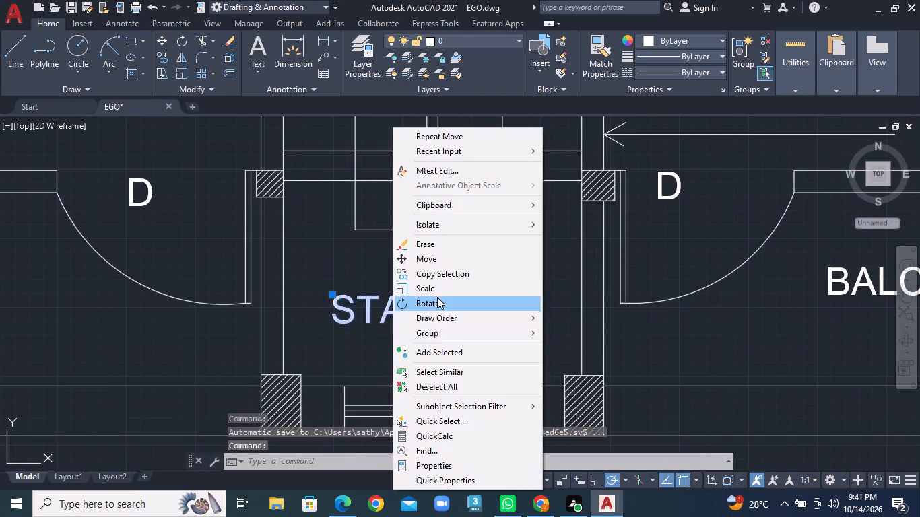
{"action": "left_click", "coordinate": [447, 258]}
{"action": "left_click", "coordinate": [404, 310]}
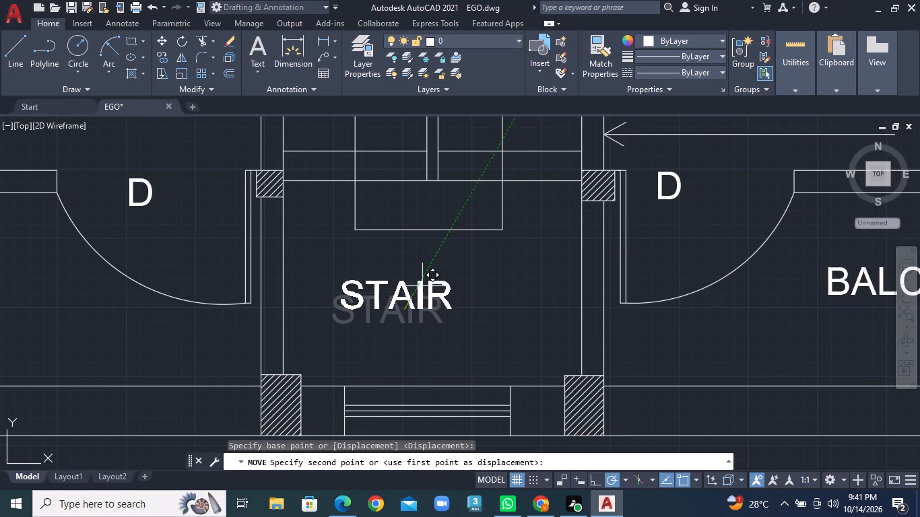
{"action": "left_click", "coordinate": [451, 266]}
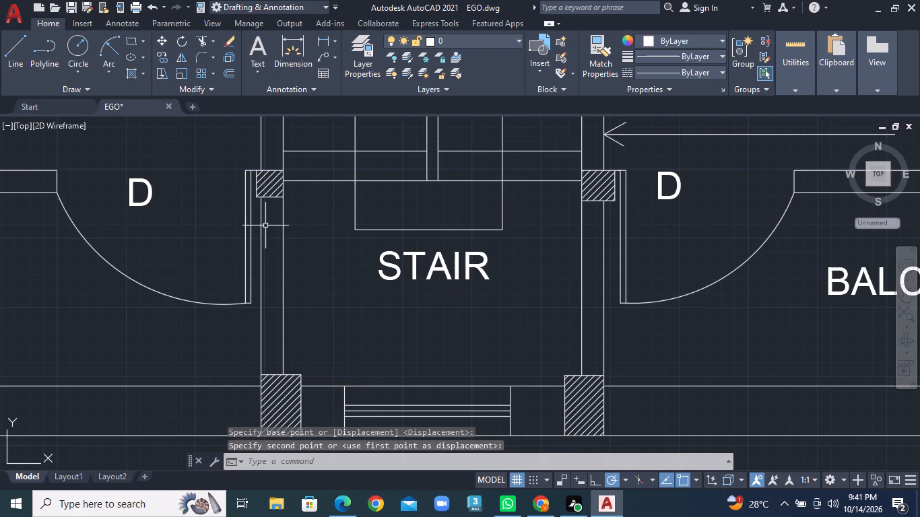
Add the multiline text 6' below the STAIR label, above the window in the lower wall.
{"action": "left_click", "coordinate": [261, 60]}
{"action": "left_click", "coordinate": [269, 97]}
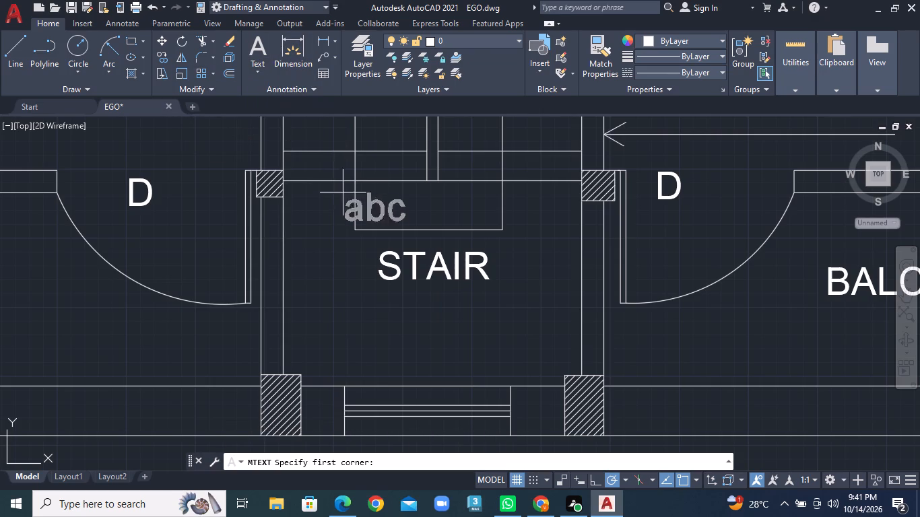
{"action": "left_click", "coordinate": [403, 331]}
{"action": "left_click", "coordinate": [467, 372]}
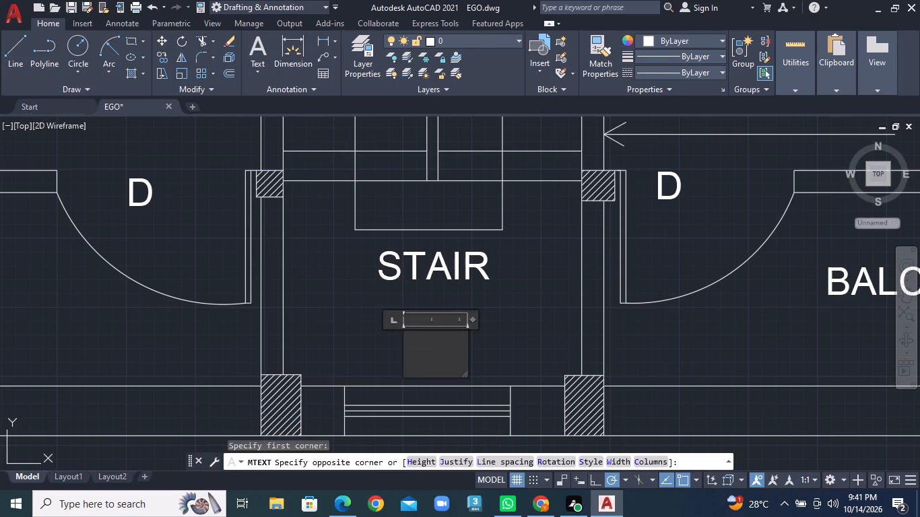
{"action": "type", "text": "6'"}
{"action": "key", "text": "Return"}
{"action": "left_click", "coordinate": [544, 341]}
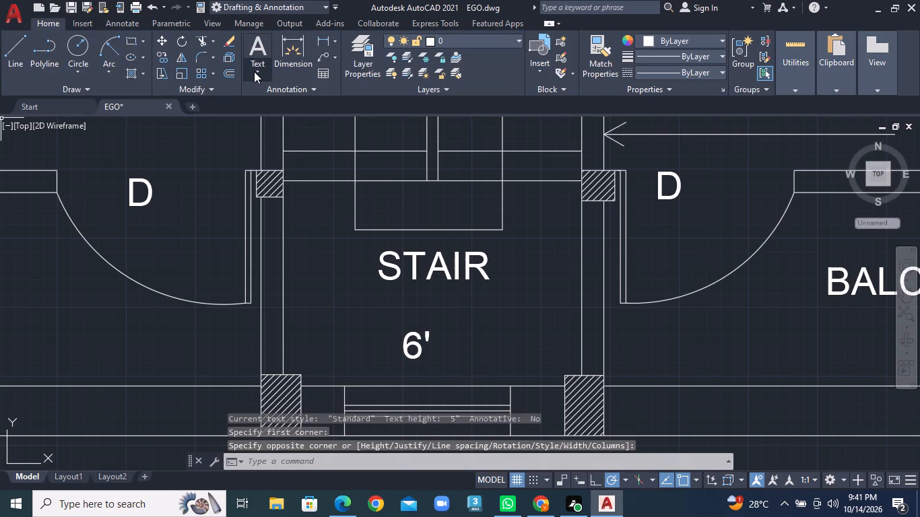
Add the multiline text 3'4" between the STAIR label and the stair area's east wall.
{"action": "left_click", "coordinate": [254, 71]}
{"action": "double_click", "coordinate": [282, 103]}
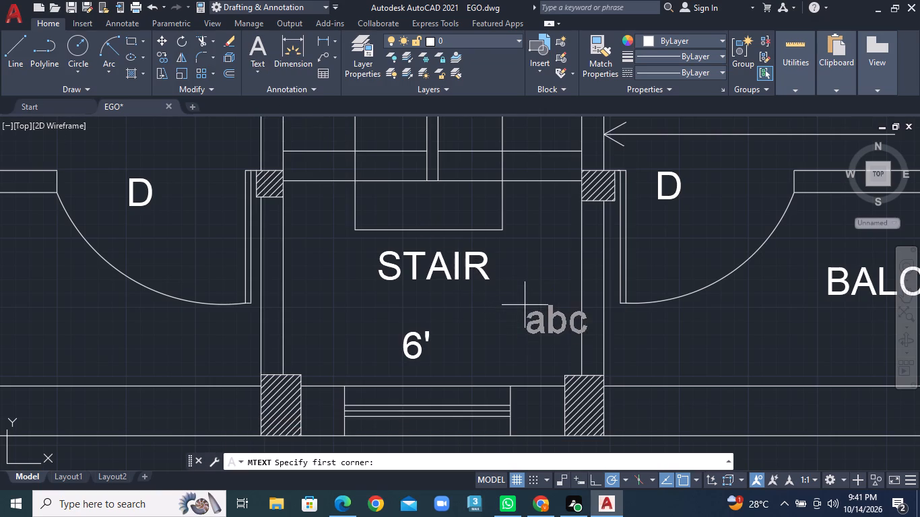
{"action": "double_click", "coordinate": [522, 270]}
{"action": "left_click", "coordinate": [562, 298]}
{"action": "type", "text": "3'4\""}
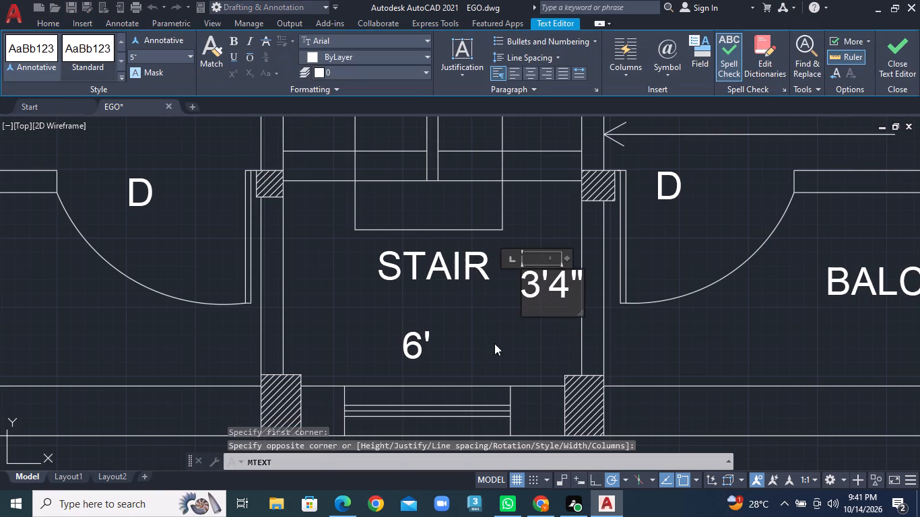
{"action": "left_click", "coordinate": [53, 22]}
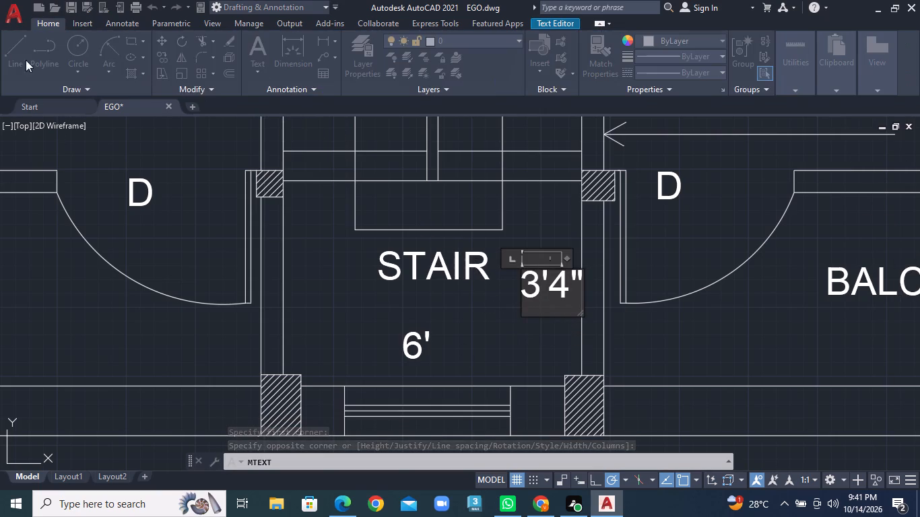
Draw a horizontal dimension line on each side of the 6' text, reaching the stair area's west and east walls.
{"action": "left_click", "coordinate": [182, 328]}
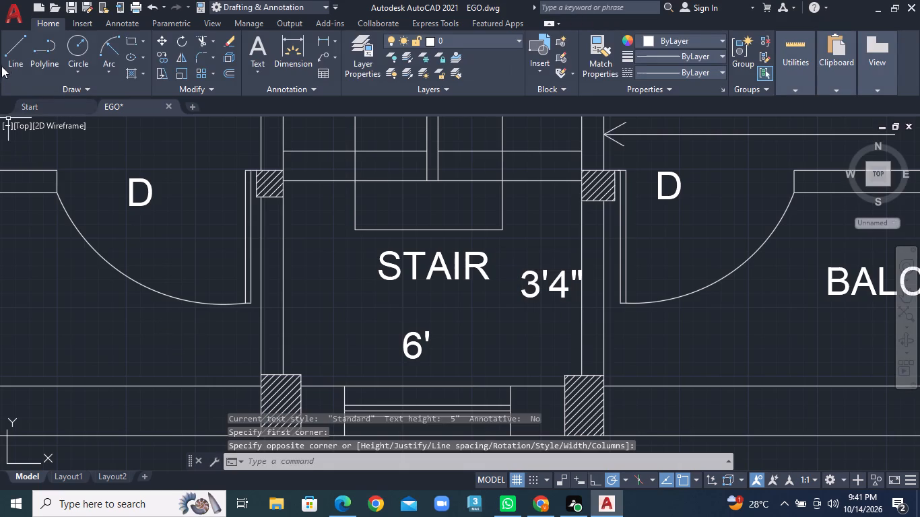
{"action": "left_click", "coordinate": [4, 64]}
{"action": "scroll", "coordinate": [403, 386], "scroll_direction": "up", "scroll_amount": 1}
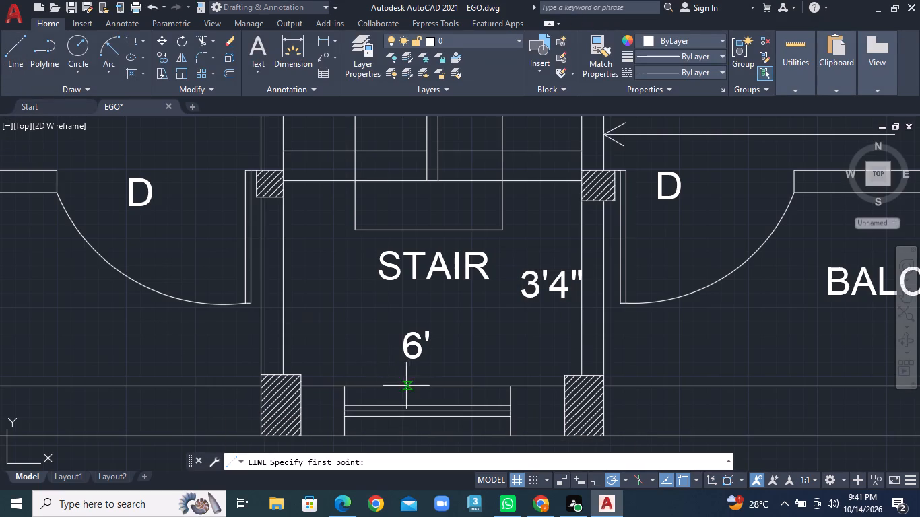
{"action": "scroll", "coordinate": [403, 386], "scroll_direction": "up", "scroll_amount": 1}
{"action": "left_click", "coordinate": [96, 281]}
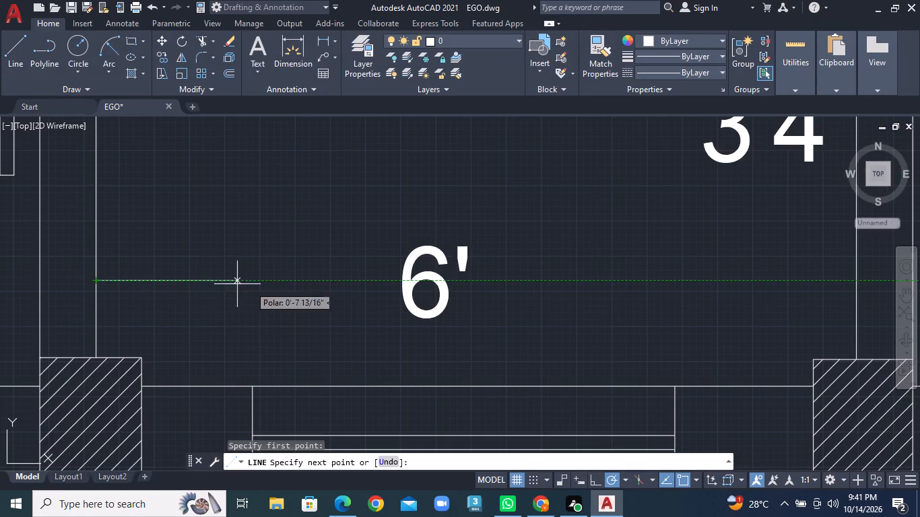
{"action": "left_click", "coordinate": [378, 286]}
{"action": "right_click", "coordinate": [378, 286]}
{"action": "left_click", "coordinate": [408, 293]}
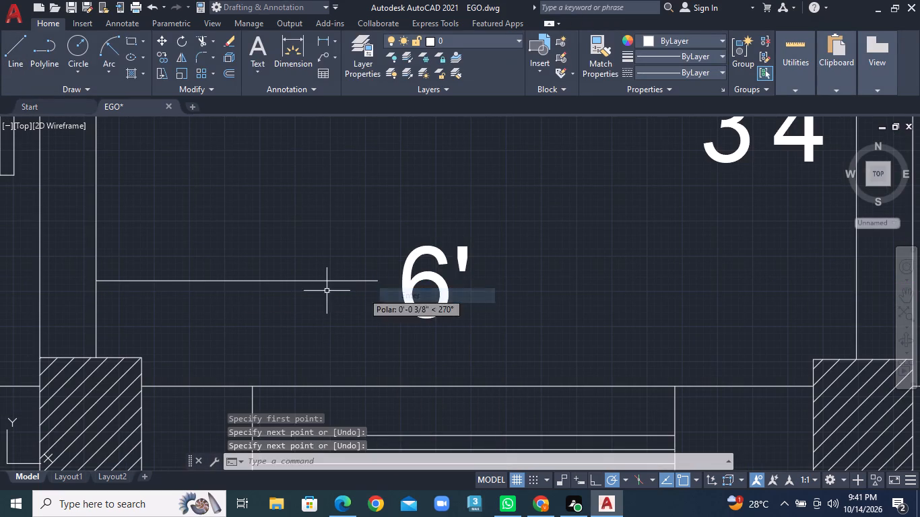
{"action": "left_click", "coordinate": [0, 57]}
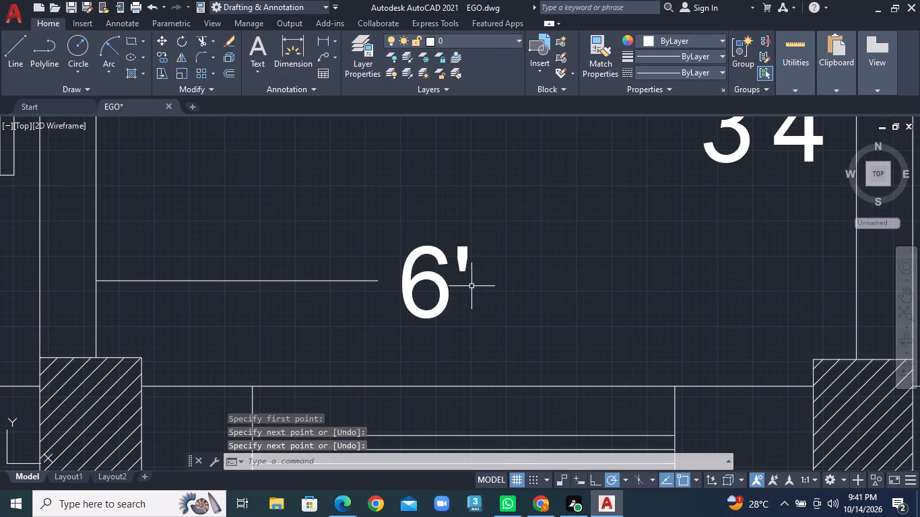
{"action": "left_click", "coordinate": [12, 69]}
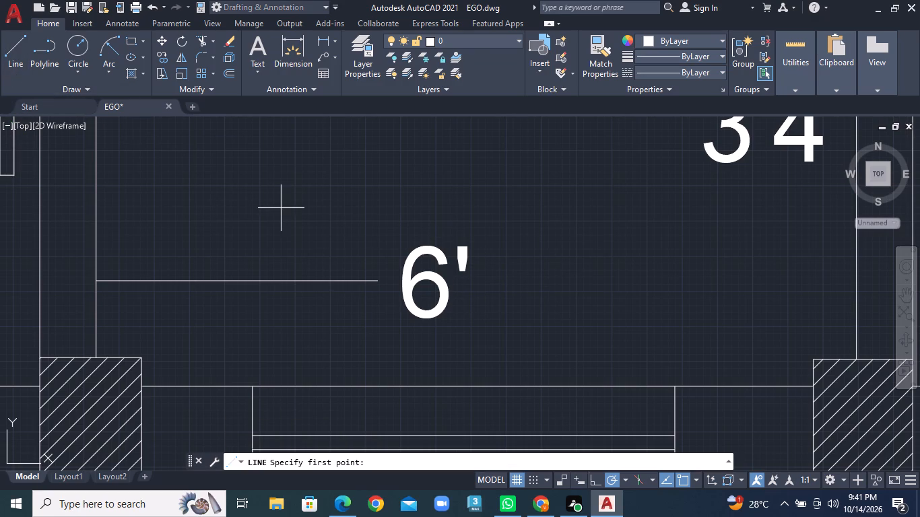
{"action": "left_click", "coordinate": [485, 280]}
{"action": "left_click", "coordinate": [852, 282]}
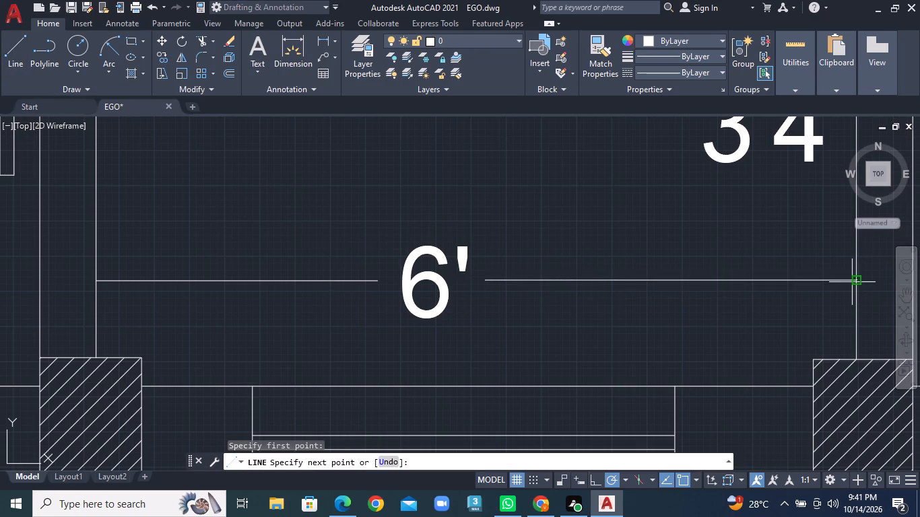
{"action": "right_click", "coordinate": [852, 282]}
{"action": "left_click", "coordinate": [866, 287]}
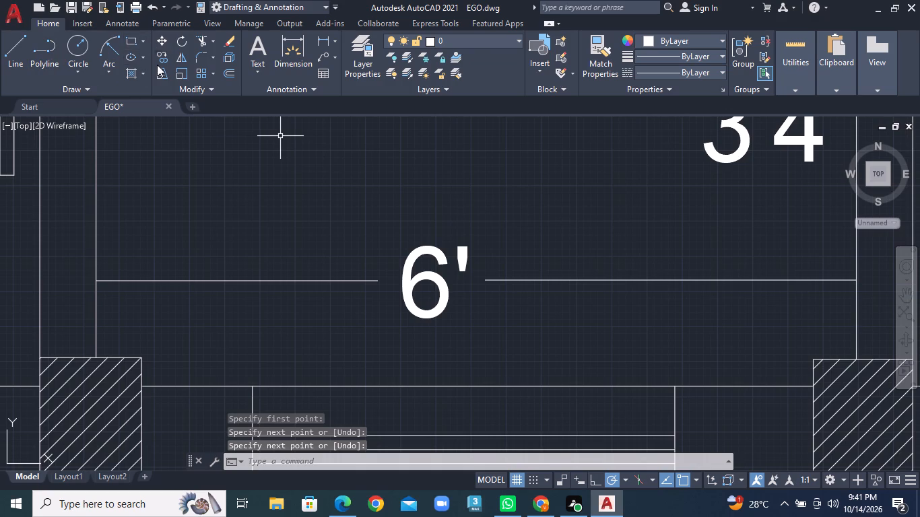
Draw open V-shaped arrowheads at the west and east ends of the 6' dimension line, meeting the side walls.
{"action": "left_click", "coordinate": [13, 46]}
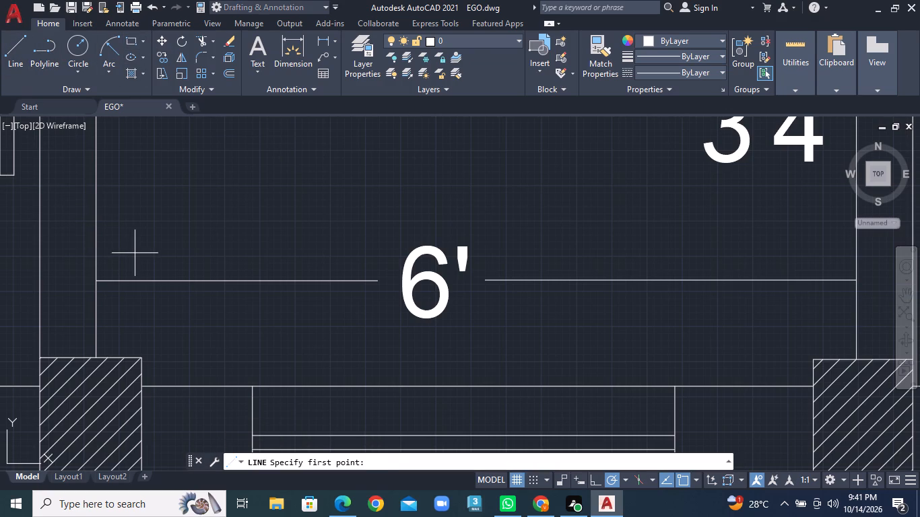
{"action": "left_click", "coordinate": [135, 253]}
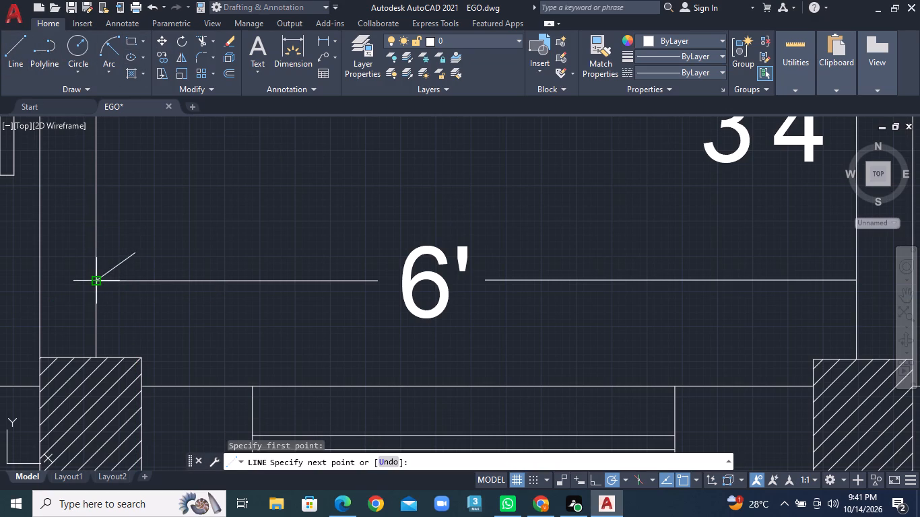
{"action": "left_click", "coordinate": [98, 280]}
{"action": "left_click", "coordinate": [133, 302]}
{"action": "right_click", "coordinate": [133, 302]}
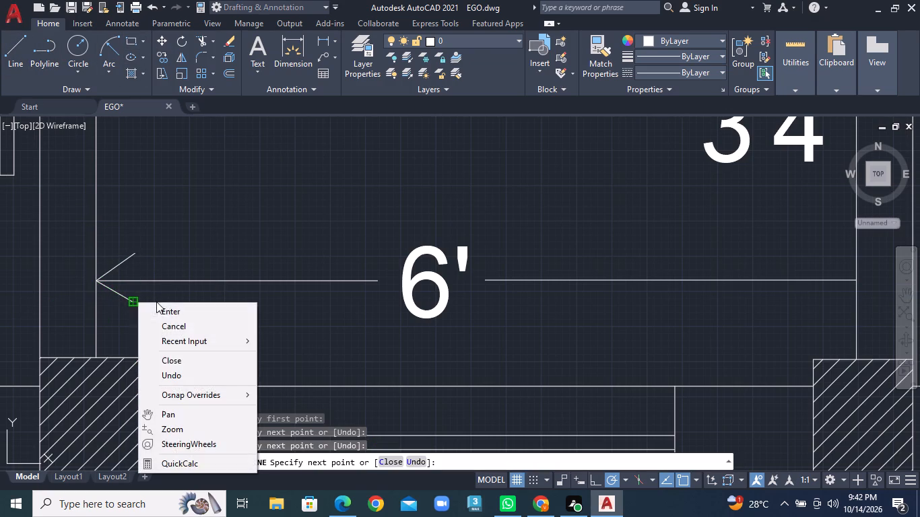
{"action": "left_click", "coordinate": [159, 306]}
{"action": "left_click", "coordinate": [1, 54]}
{"action": "left_click", "coordinate": [10, 55]}
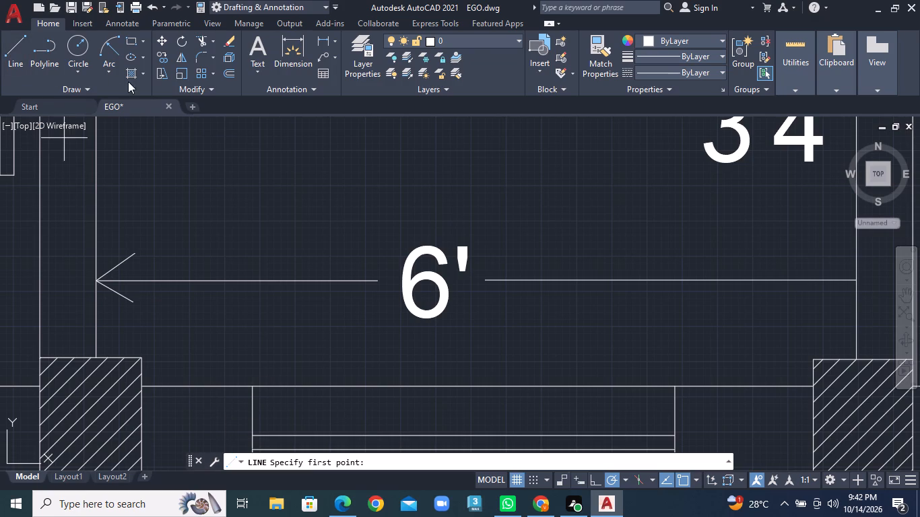
{"action": "left_click", "coordinate": [815, 262]}
{"action": "left_click", "coordinate": [856, 278]}
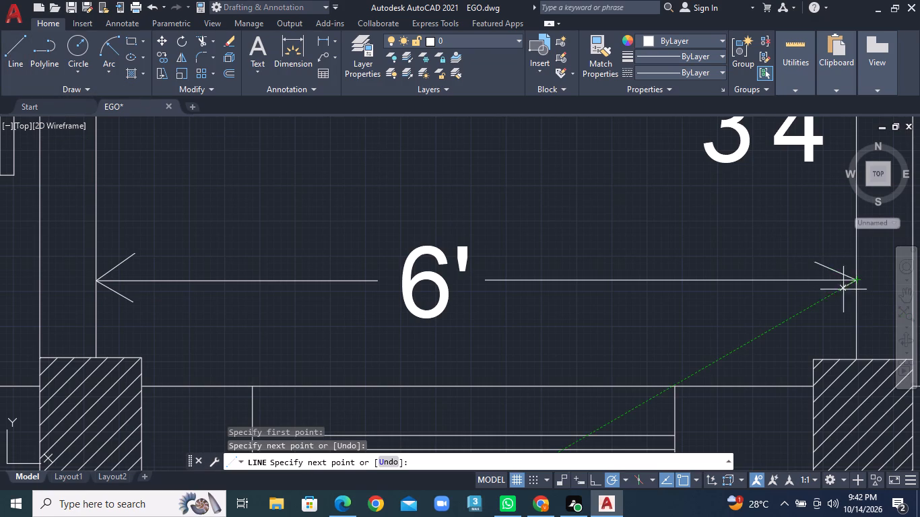
{"action": "left_click", "coordinate": [828, 297]}
{"action": "right_click", "coordinate": [828, 297]}
{"action": "left_click", "coordinate": [832, 300]}
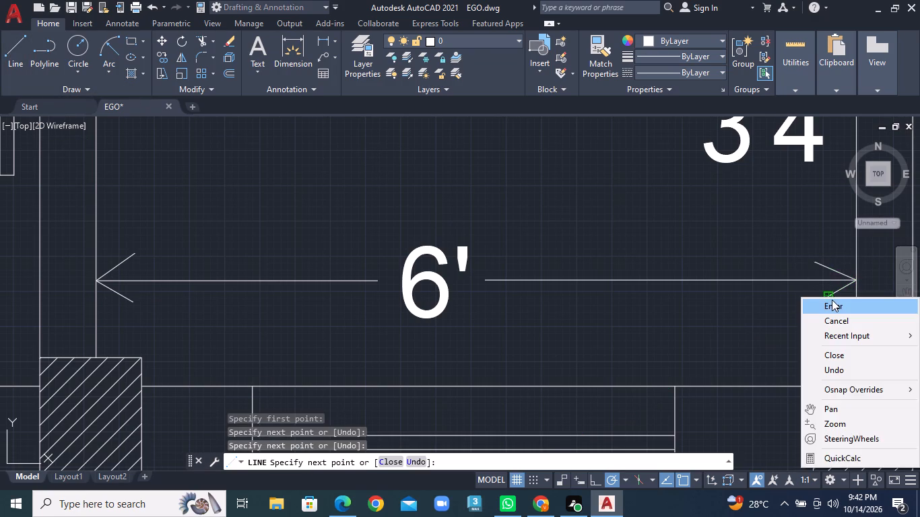
Draw a vertical line from the bottom stair line down to the top of the 3'4" text.
{"action": "scroll", "coordinate": [614, 226], "scroll_direction": "down", "scroll_amount": 1}
{"action": "middle_click_drag", "start_coordinate": [673, 191], "coordinate": [498, 251]}
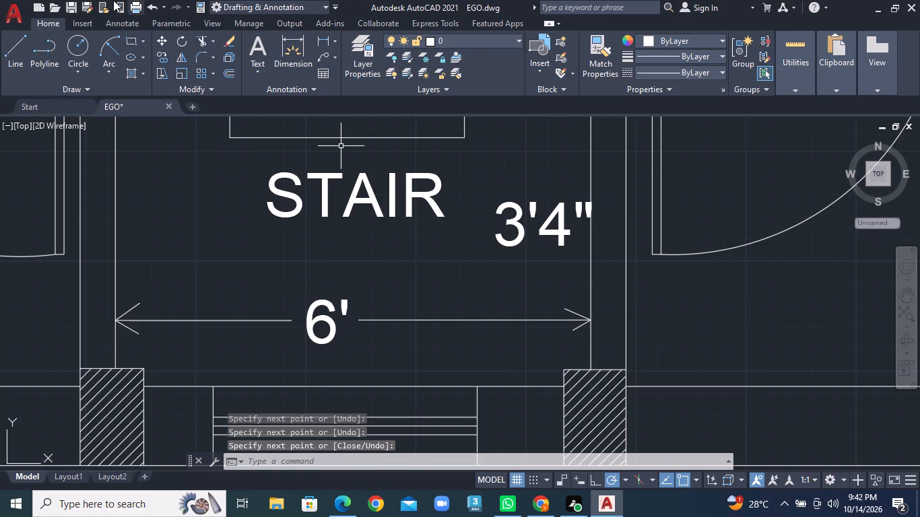
{"action": "left_click", "coordinate": [7, 51]}
{"action": "middle_click_drag", "start_coordinate": [397, 127], "coordinate": [396, 208]}
{"action": "middle_click", "coordinate": [397, 208]}
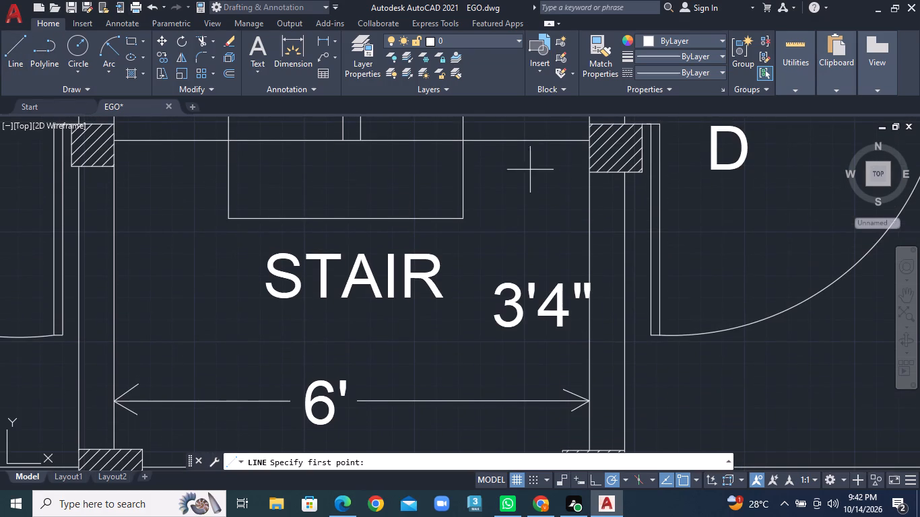
{"action": "left_click", "coordinate": [537, 142]}
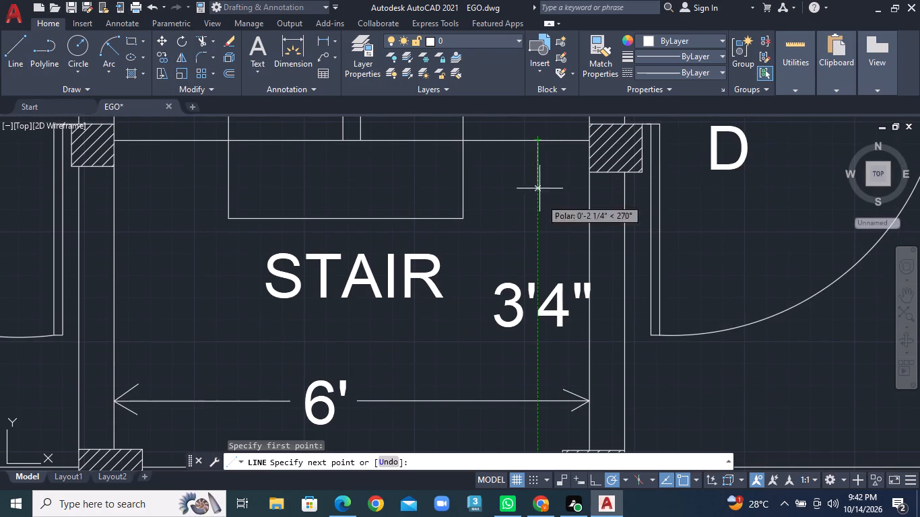
{"action": "left_click", "coordinate": [542, 265]}
{"action": "right_click", "coordinate": [544, 265]}
{"action": "left_click", "coordinate": [558, 273]}
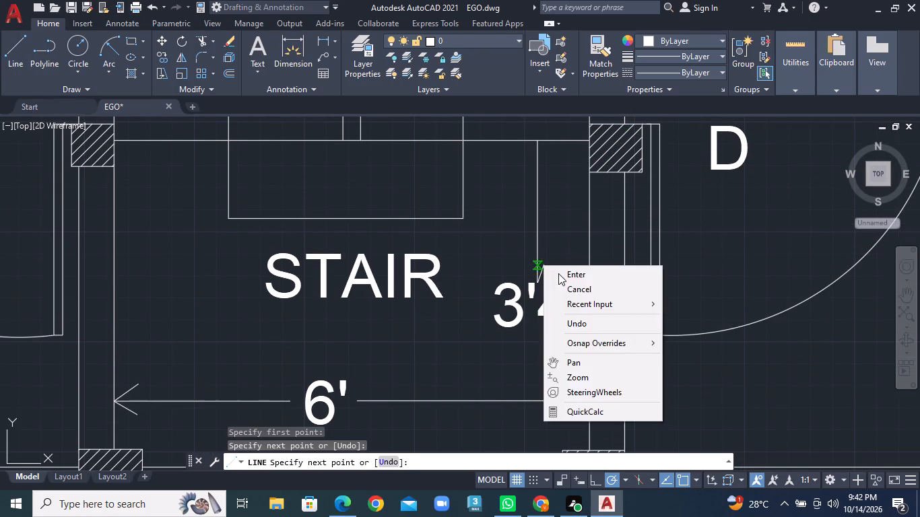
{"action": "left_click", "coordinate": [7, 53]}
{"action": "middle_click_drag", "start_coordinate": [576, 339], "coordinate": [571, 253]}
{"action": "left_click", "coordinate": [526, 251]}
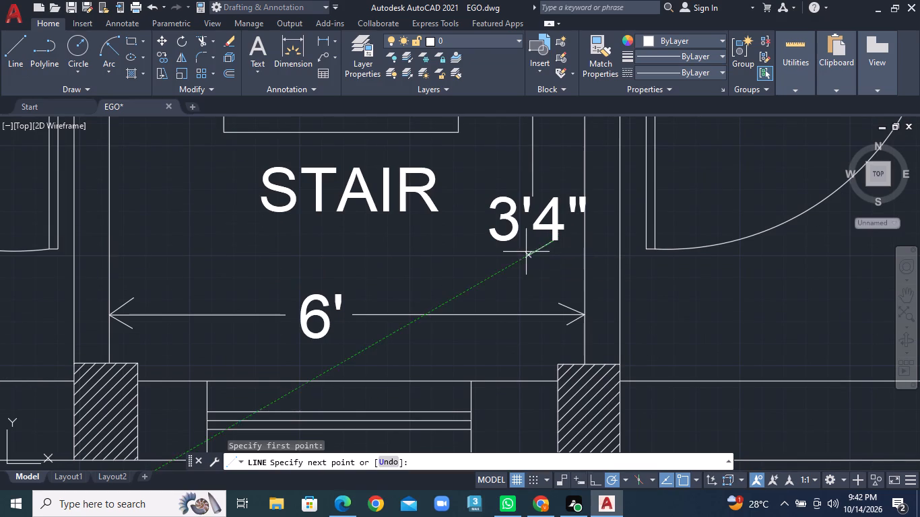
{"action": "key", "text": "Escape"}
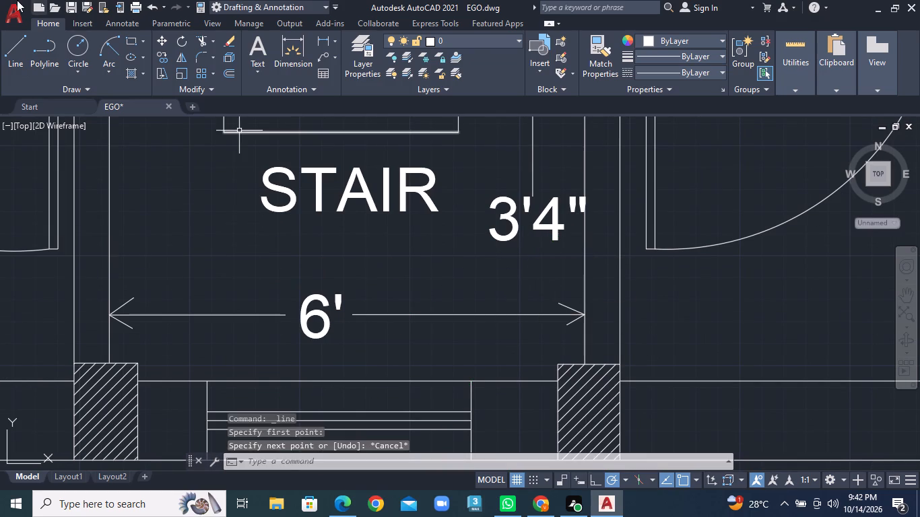
Draw a vertical line from the lower wall up to the underside of the 3'4" text, aligned with the upper segment.
{"action": "left_click", "coordinate": [12, 53]}
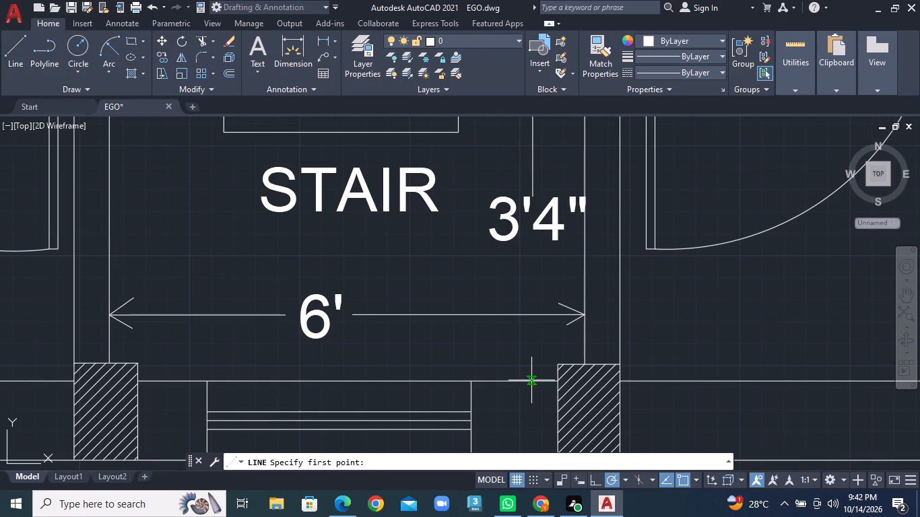
{"action": "left_click", "coordinate": [533, 382]}
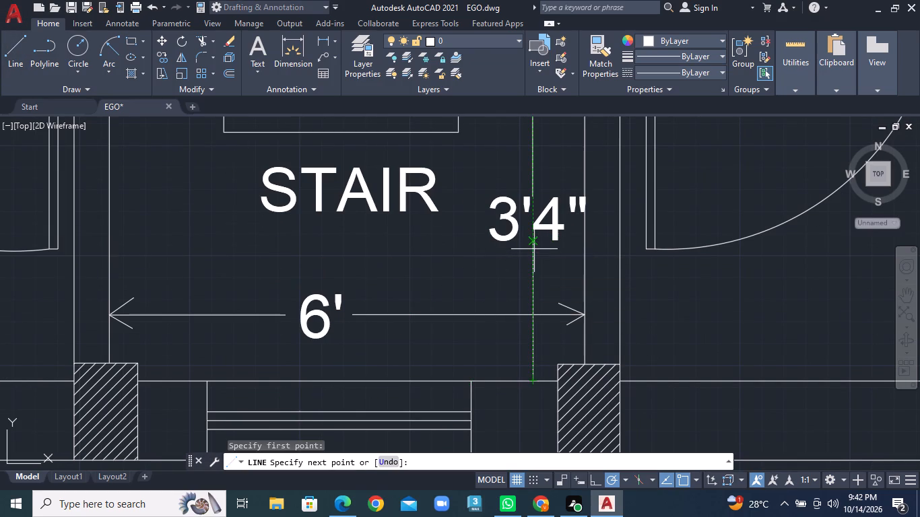
{"action": "left_click", "coordinate": [534, 249]}
{"action": "right_click", "coordinate": [534, 249]}
{"action": "left_click", "coordinate": [556, 259]}
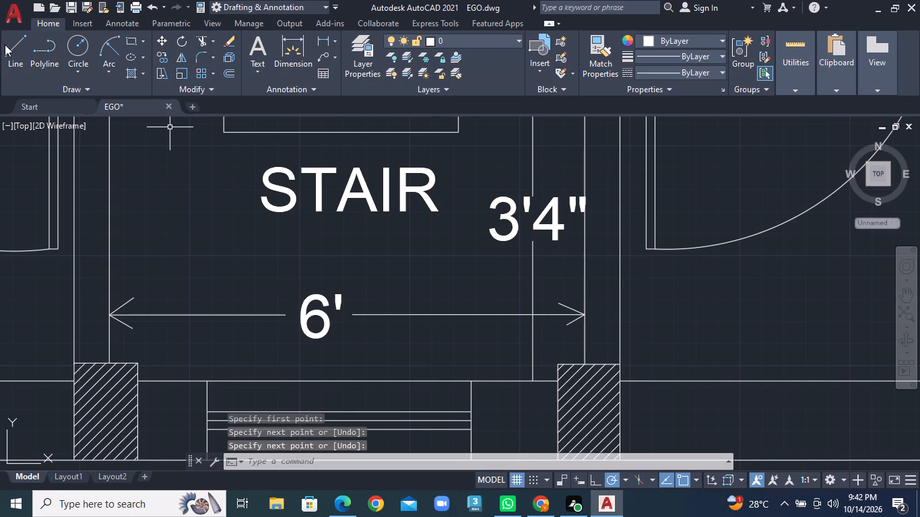
Draw a downward V-shaped arrowhead where the 3'4" dimension line meets the lower wall.
{"action": "left_click", "coordinate": [5, 45]}
{"action": "middle_click_drag", "start_coordinate": [503, 377], "coordinate": [491, 291]}
{"action": "scroll", "coordinate": [566, 304], "scroll_direction": "up", "scroll_amount": 2}
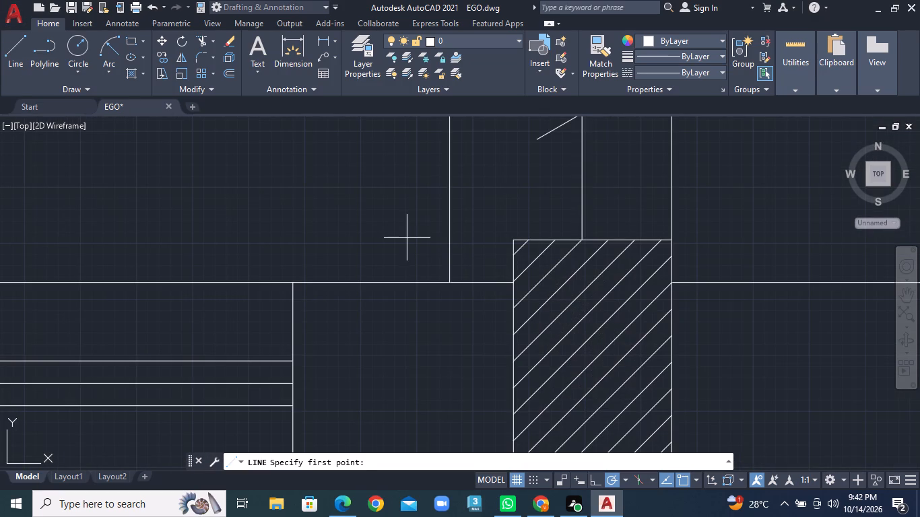
{"action": "left_click", "coordinate": [424, 233]}
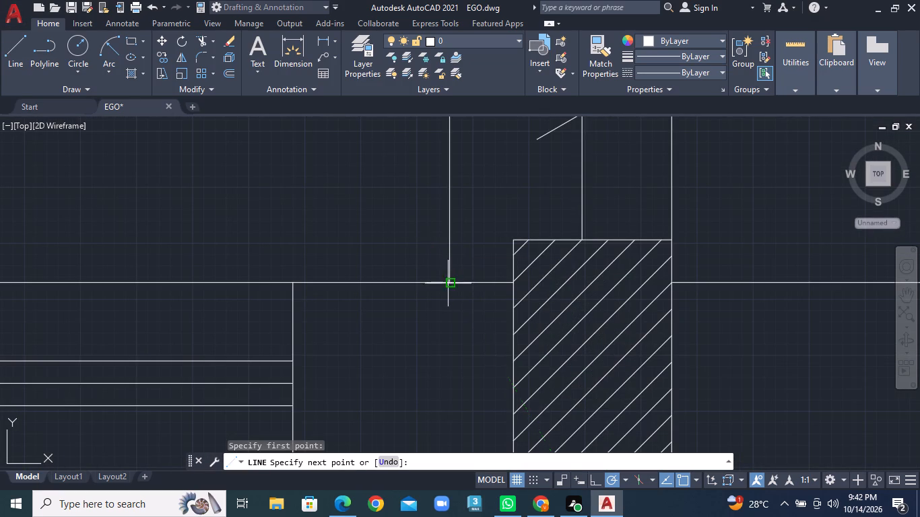
{"action": "scroll", "coordinate": [452, 285], "scroll_direction": "up", "scroll_amount": 1}
{"action": "left_click", "coordinate": [452, 285]}
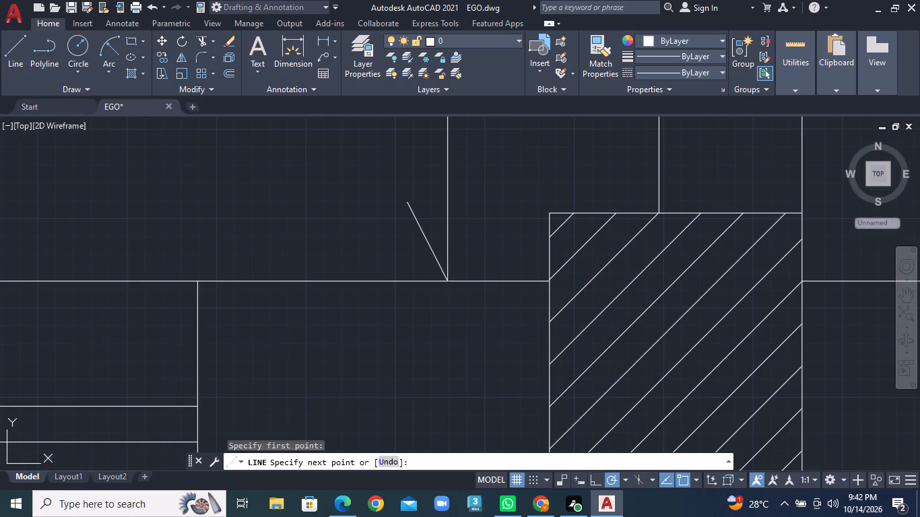
{"action": "left_click", "coordinate": [486, 203]}
{"action": "right_click", "coordinate": [486, 203]}
{"action": "left_click", "coordinate": [498, 217]}
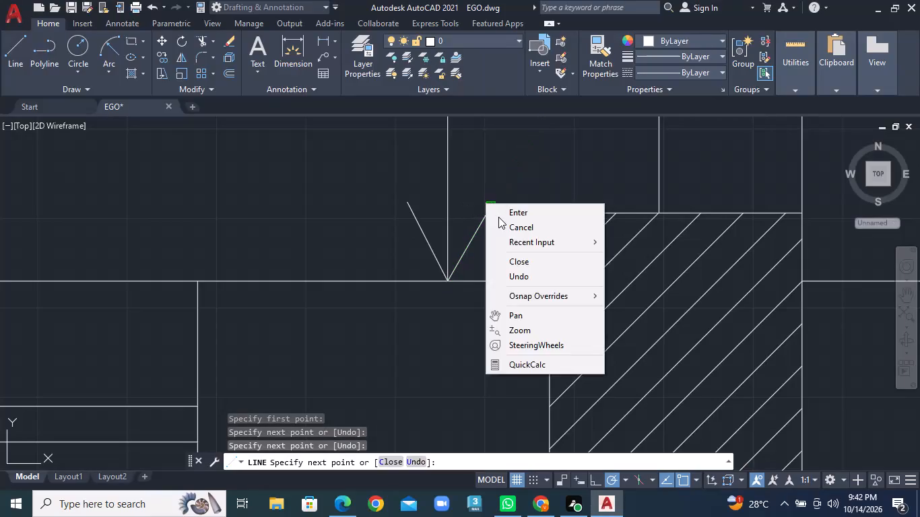
Draw an upward V-shaped arrowhead where the 3'4" dimension line meets the bottom stair line.
{"action": "scroll", "coordinate": [475, 209], "scroll_direction": "down", "scroll_amount": 3}
{"action": "middle_click_drag", "start_coordinate": [430, 199], "coordinate": [461, 407]}
{"action": "middle_click_drag", "start_coordinate": [493, 182], "coordinate": [485, 382]}
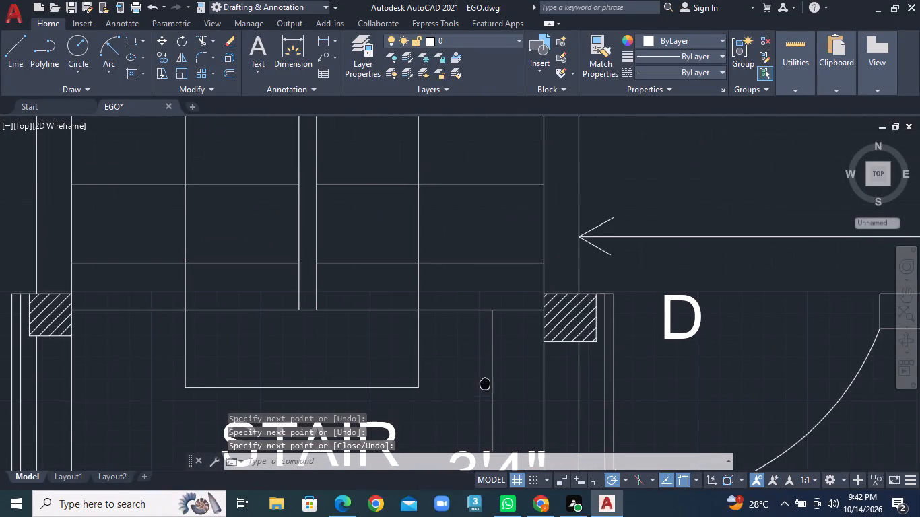
{"action": "left_click", "coordinate": [16, 56]}
{"action": "scroll", "coordinate": [519, 367], "scroll_direction": "up", "scroll_amount": 1}
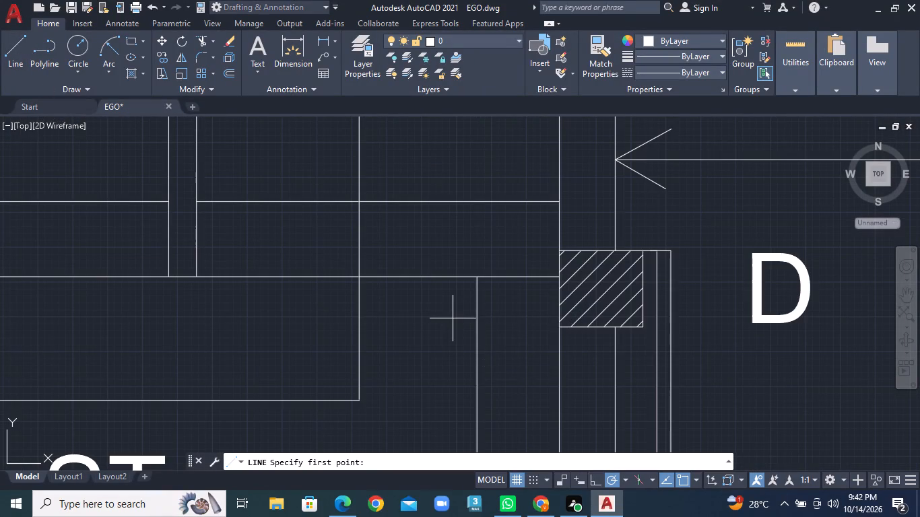
{"action": "left_click", "coordinate": [445, 316]}
{"action": "left_click", "coordinate": [476, 277]}
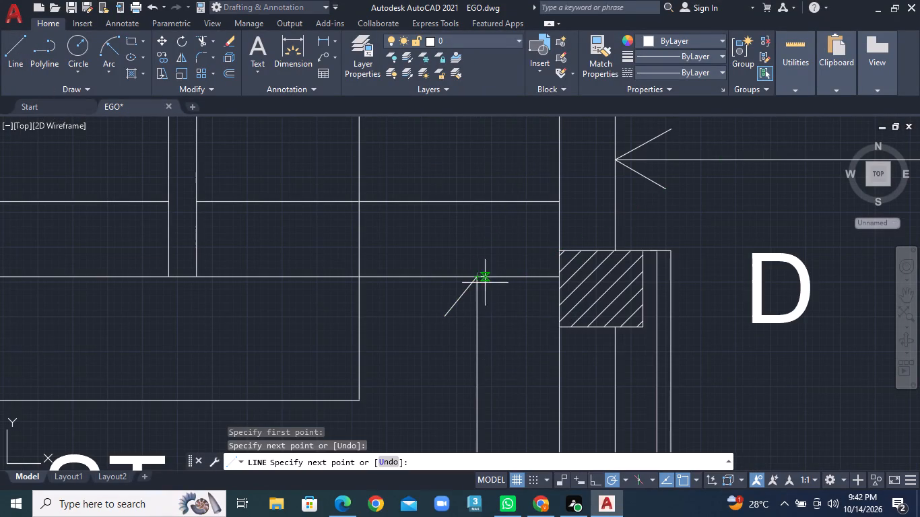
{"action": "left_click", "coordinate": [505, 321]}
{"action": "right_click", "coordinate": [505, 321]}
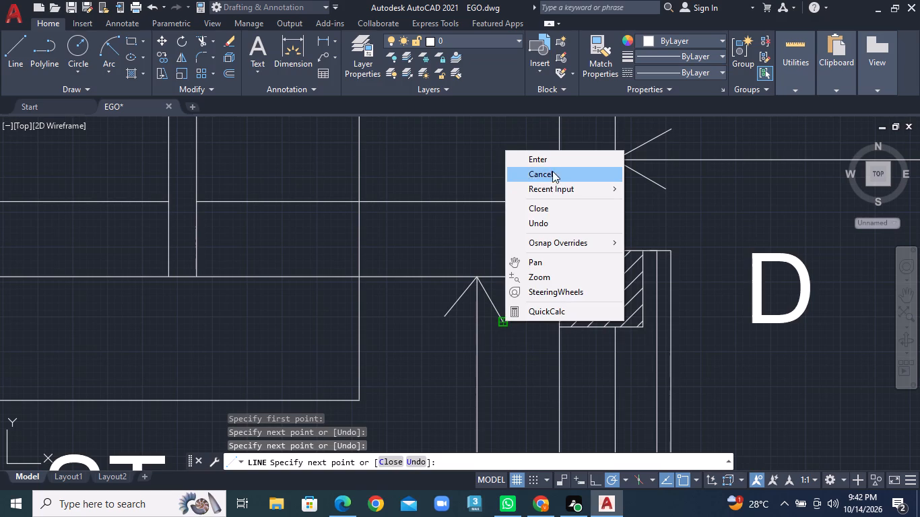
{"action": "left_click", "coordinate": [554, 160]}
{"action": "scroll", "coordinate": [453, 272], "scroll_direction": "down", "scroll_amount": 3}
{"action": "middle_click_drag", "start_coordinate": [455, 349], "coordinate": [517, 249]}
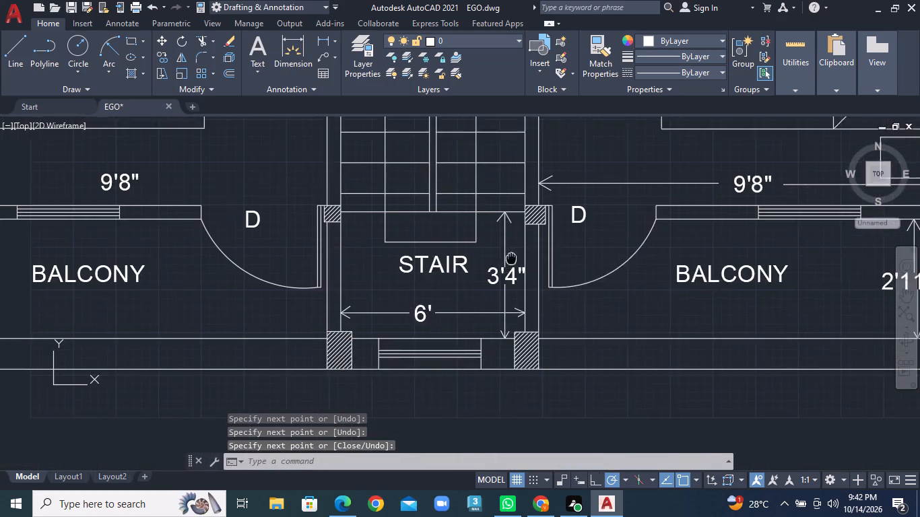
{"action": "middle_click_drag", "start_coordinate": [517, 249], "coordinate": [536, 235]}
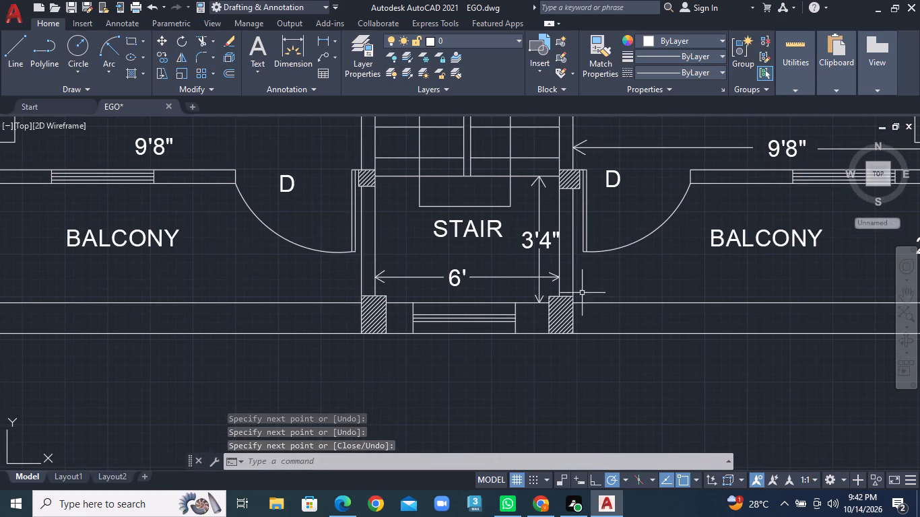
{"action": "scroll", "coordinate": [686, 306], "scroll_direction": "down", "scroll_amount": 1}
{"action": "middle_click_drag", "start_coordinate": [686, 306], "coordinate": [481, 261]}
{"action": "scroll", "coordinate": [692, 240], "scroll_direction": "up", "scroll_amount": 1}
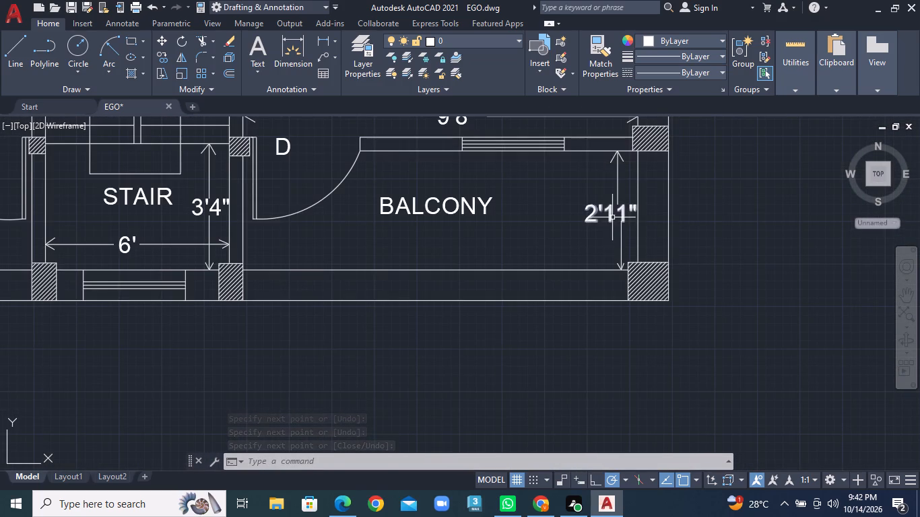
Copy the 2'11" text from the right-hand balcony to the left end of the left-hand balcony.
{"action": "left_click", "coordinate": [612, 217]}
{"action": "scroll", "coordinate": [612, 217], "scroll_direction": "up", "scroll_amount": 1}
{"action": "right_click", "coordinate": [612, 217]}
{"action": "left_click", "coordinate": [641, 274]}
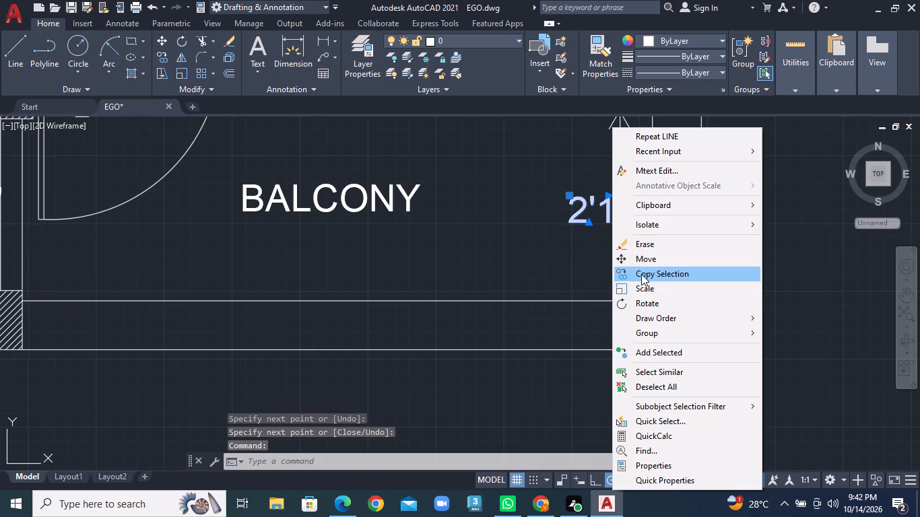
{"action": "left_click", "coordinate": [608, 221]}
{"action": "scroll", "coordinate": [256, 207], "scroll_direction": "down", "scroll_amount": 2}
{"action": "middle_click_drag", "start_coordinate": [256, 207], "coordinate": [855, 302]}
{"action": "scroll", "coordinate": [434, 294], "scroll_direction": "up", "scroll_amount": 1}
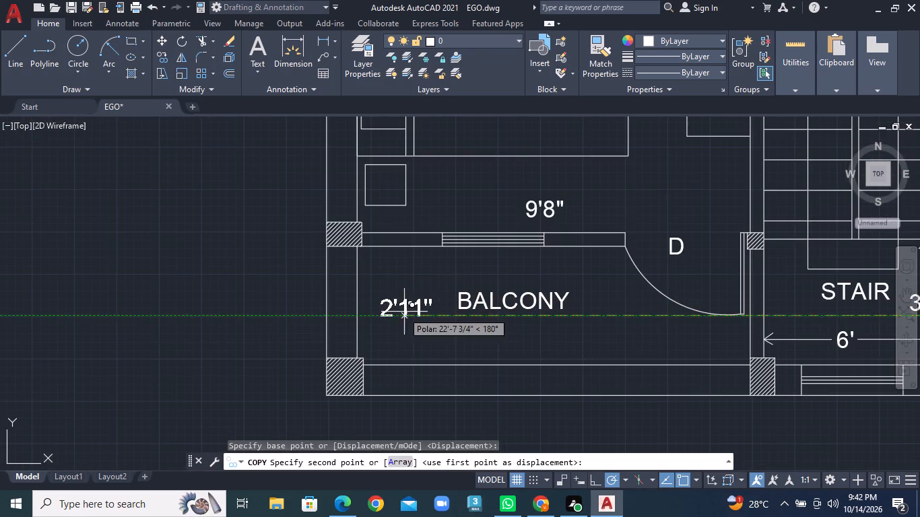
{"action": "left_click", "coordinate": [388, 306]}
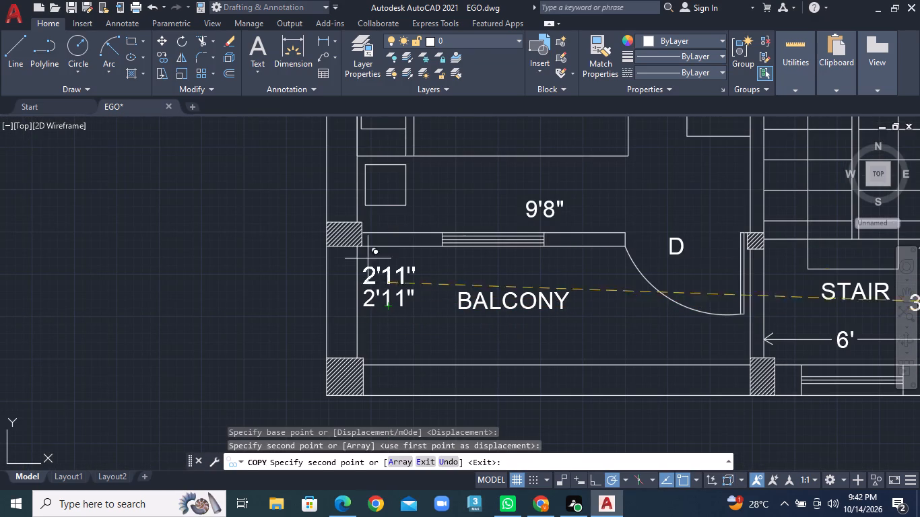
Draw a vertical line from above the copied 2'11" text up to the underside of the bedroom-balcony wall.
{"action": "left_click", "coordinate": [9, 59]}
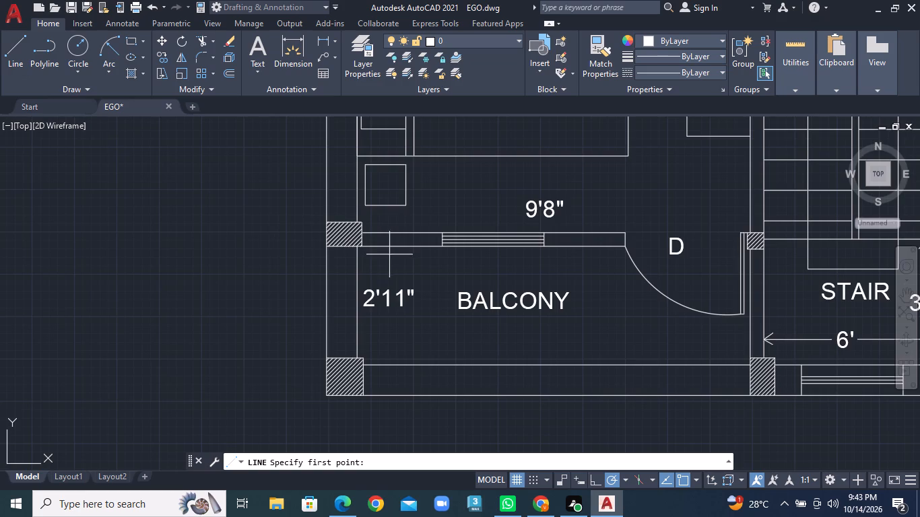
{"action": "scroll", "coordinate": [389, 261], "scroll_direction": "up", "scroll_amount": 2}
{"action": "middle_click_drag", "start_coordinate": [395, 268], "coordinate": [385, 181]}
{"action": "scroll", "coordinate": [387, 195], "scroll_direction": "up", "scroll_amount": 1}
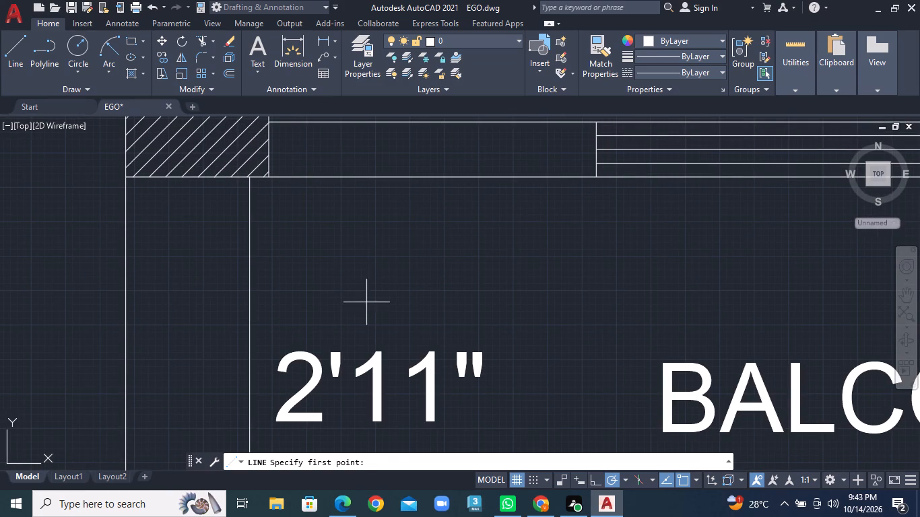
{"action": "left_click", "coordinate": [369, 321]}
{"action": "left_click", "coordinate": [369, 183]}
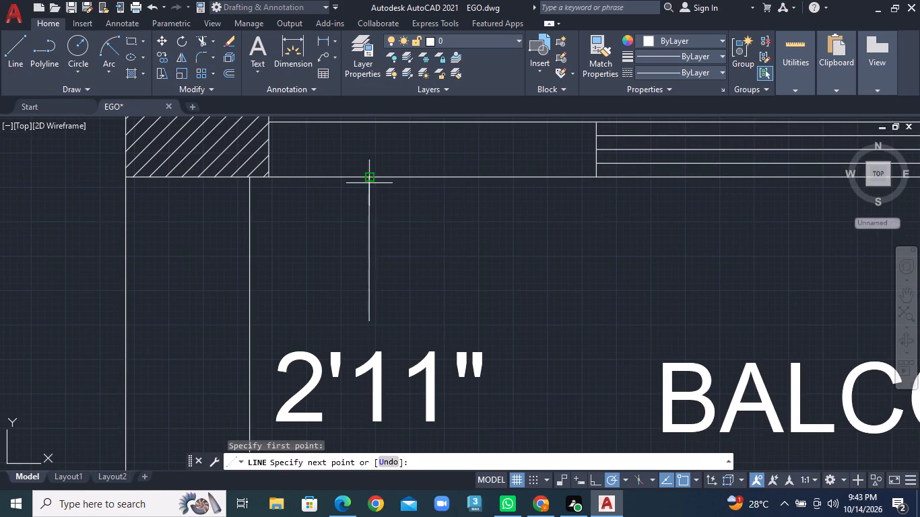
{"action": "right_click", "coordinate": [369, 183]}
{"action": "left_click", "coordinate": [403, 195]}
Draw an upward V-shaped arrowhead where the left balcony's 2'11" dimension line meets the bedroom wall.
{"action": "left_click", "coordinate": [14, 61]}
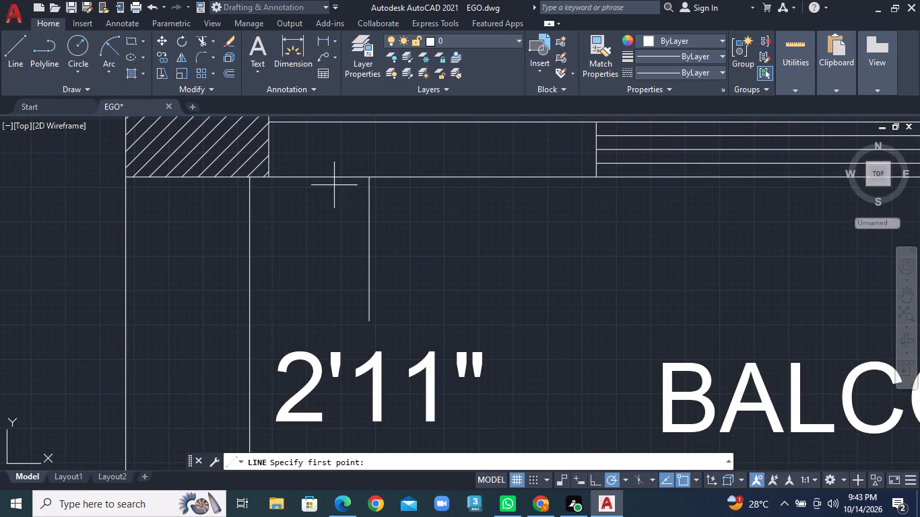
{"action": "left_click", "coordinate": [347, 214]}
{"action": "left_click", "coordinate": [368, 176]}
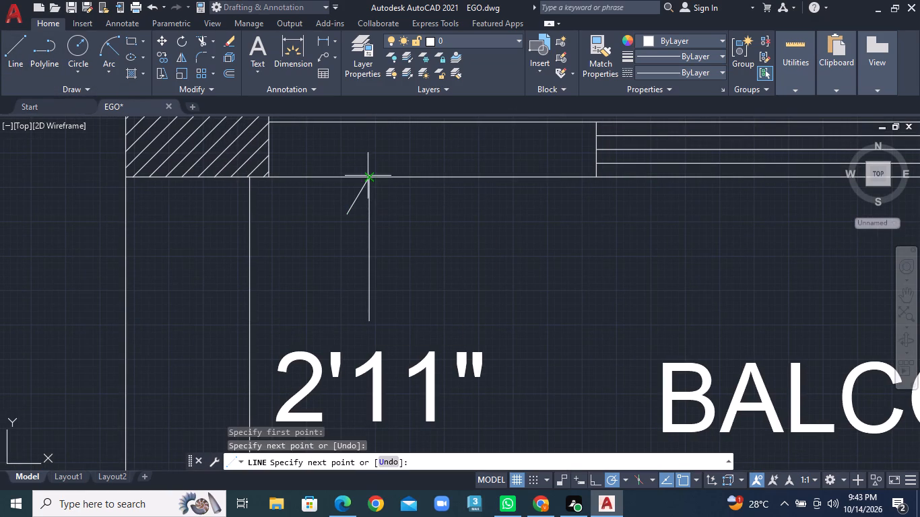
{"action": "left_click", "coordinate": [392, 213]}
{"action": "right_click", "coordinate": [392, 213]}
{"action": "left_click", "coordinate": [420, 225]}
Draw a vertical line from below the left balcony's 2'11" text down to the balcony's lower wall.
{"action": "scroll", "coordinate": [466, 283], "scroll_direction": "down", "scroll_amount": 2}
{"action": "middle_click_drag", "start_coordinate": [470, 305], "coordinate": [470, 278]}
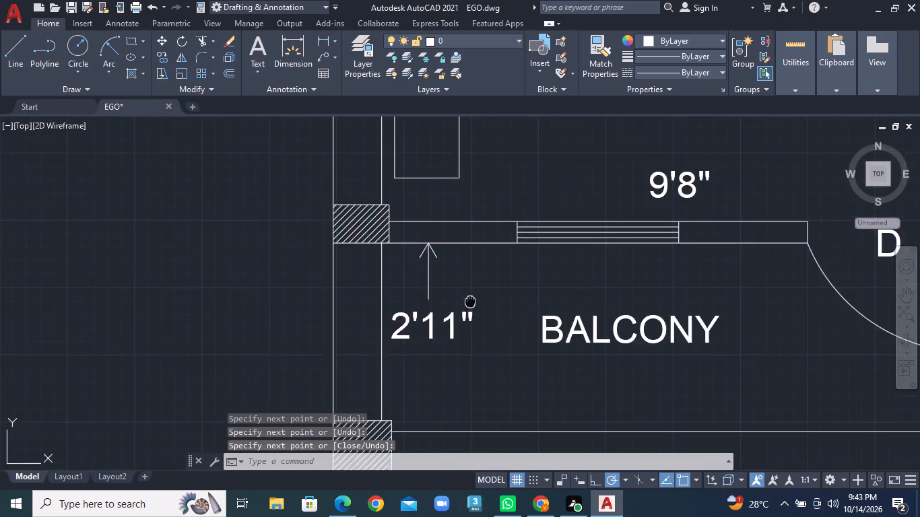
{"action": "middle_click_drag", "start_coordinate": [470, 278], "coordinate": [470, 214]}
{"action": "left_click", "coordinate": [7, 63]}
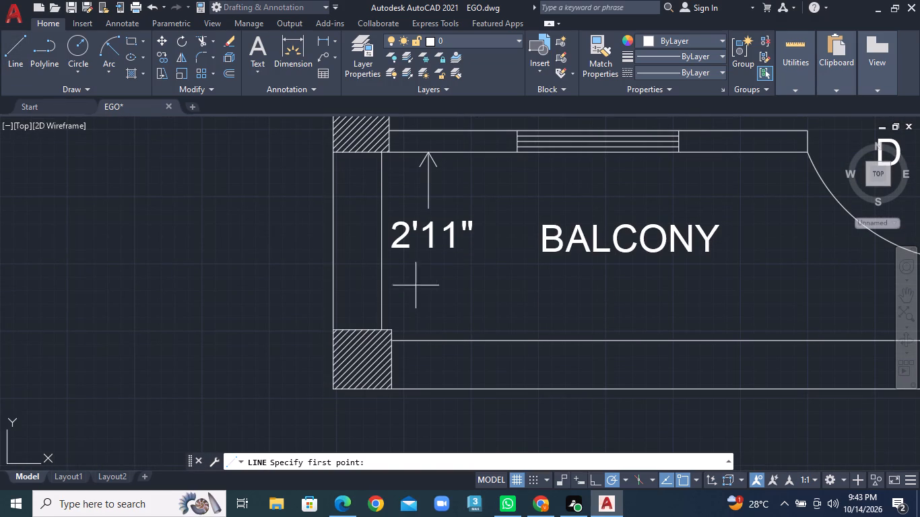
{"action": "left_click", "coordinate": [432, 265]}
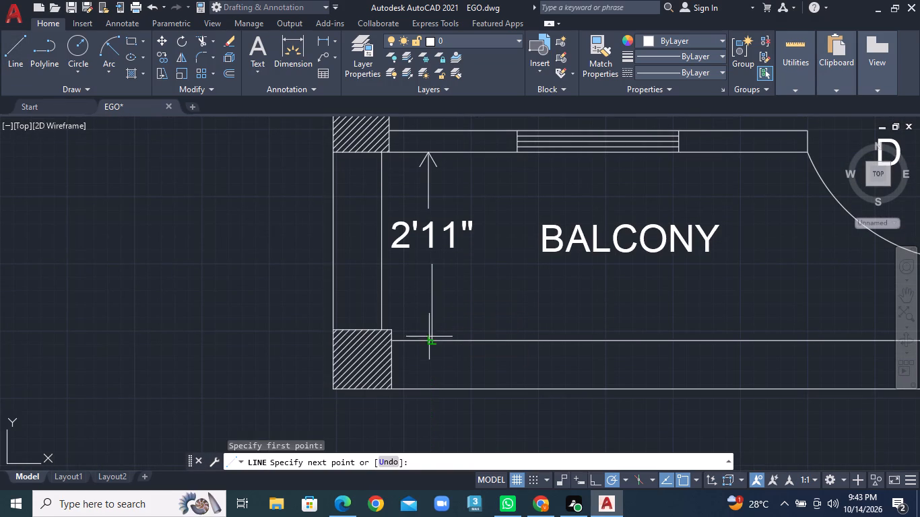
{"action": "left_click", "coordinate": [429, 338]}
{"action": "right_click", "coordinate": [429, 338]}
{"action": "left_click", "coordinate": [466, 191]}
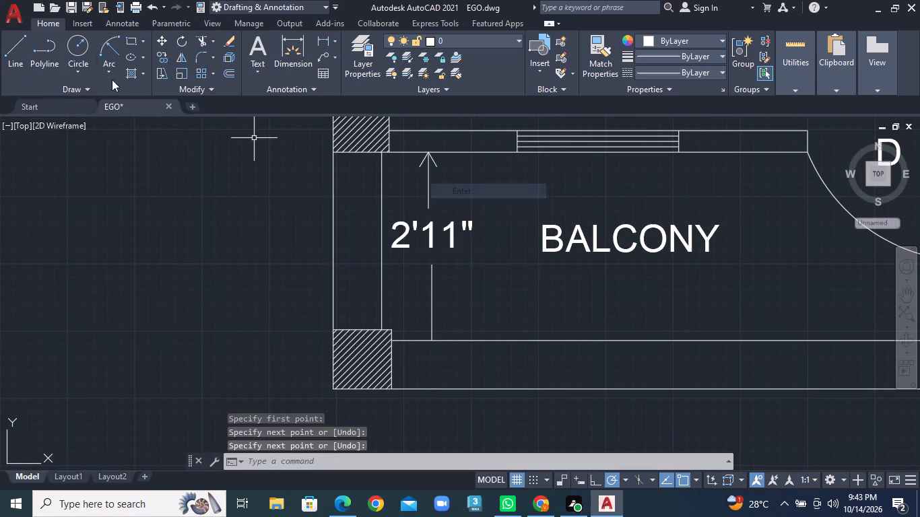
Draw a downward V-shaped arrowhead where the left balcony's 2'11" dimension line meets the lower wall.
{"action": "left_click", "coordinate": [11, 61]}
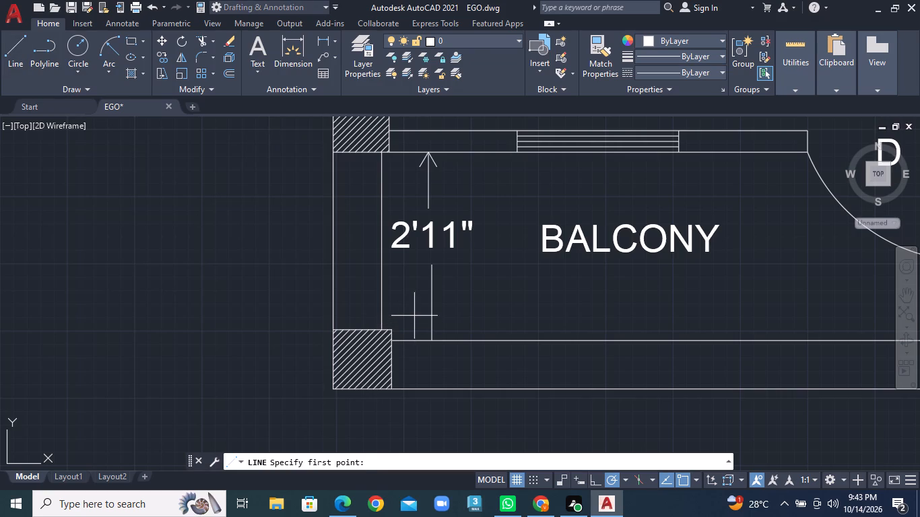
{"action": "left_click", "coordinate": [414, 316]}
{"action": "left_click", "coordinate": [434, 343]}
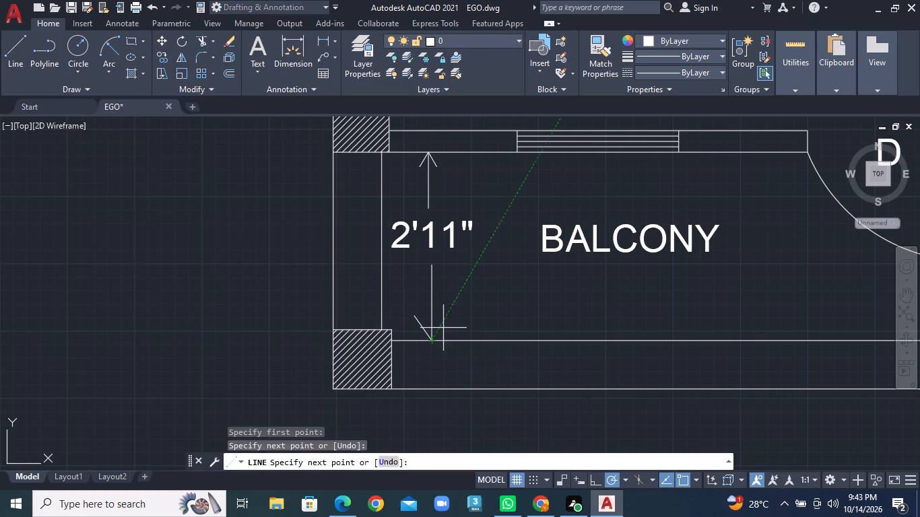
{"action": "left_click", "coordinate": [449, 314]}
{"action": "right_click", "coordinate": [449, 314]}
{"action": "left_click", "coordinate": [480, 324]}
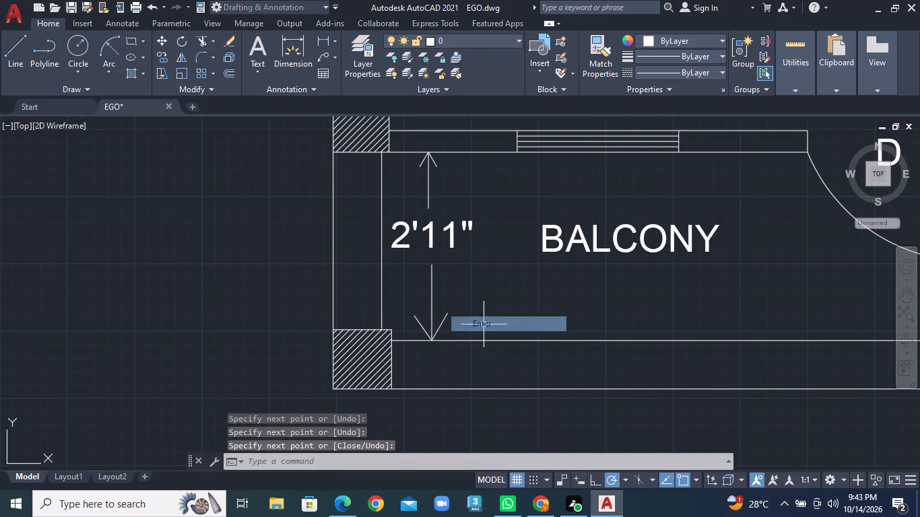
Draw a horizontal line from the left of the left bedroom's 9'8" text to the outer wall's inner face.
{"action": "scroll", "coordinate": [505, 326], "scroll_direction": "down", "scroll_amount": 1}
{"action": "middle_click_drag", "start_coordinate": [501, 285], "coordinate": [482, 414]}
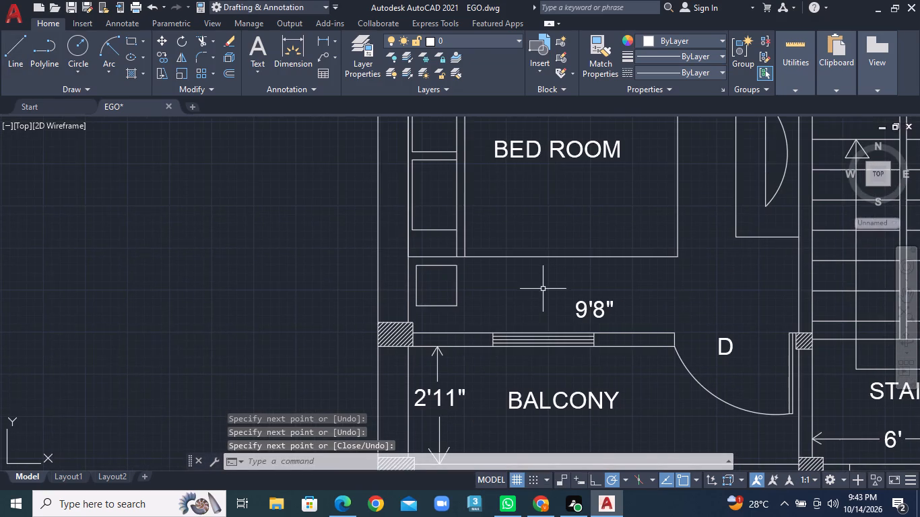
{"action": "scroll", "coordinate": [518, 305], "scroll_direction": "up", "scroll_amount": 1}
{"action": "middle_click_drag", "start_coordinate": [512, 305], "coordinate": [416, 276]}
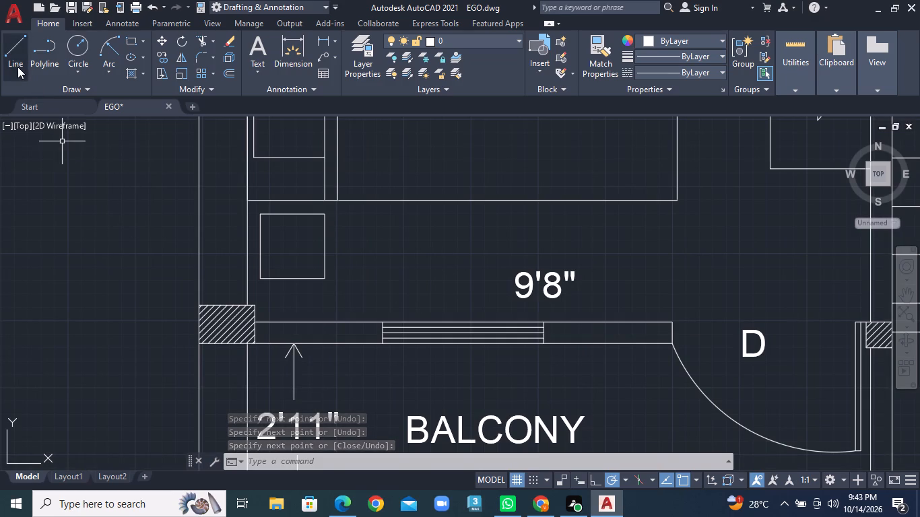
{"action": "left_click", "coordinate": [15, 65]}
{"action": "left_click", "coordinate": [506, 291]}
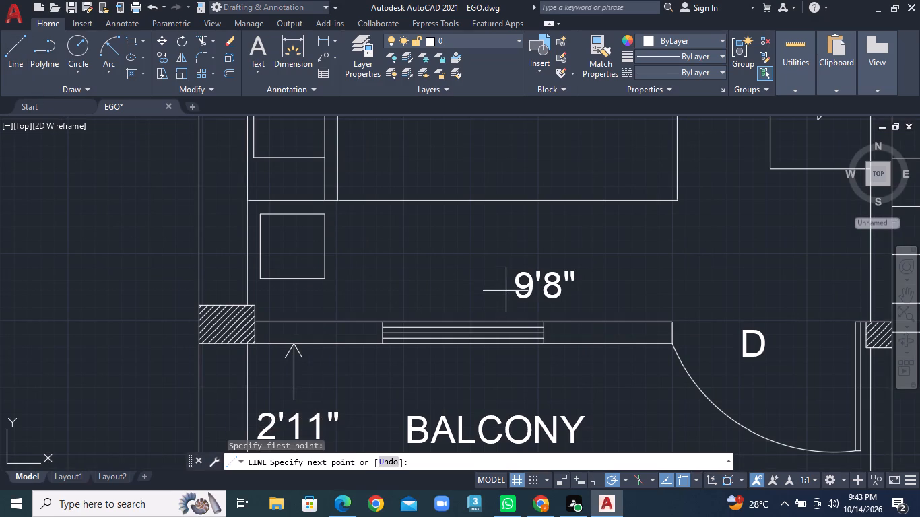
{"action": "left_click", "coordinate": [250, 287]}
{"action": "right_click", "coordinate": [250, 287]}
{"action": "left_click", "coordinate": [270, 295]}
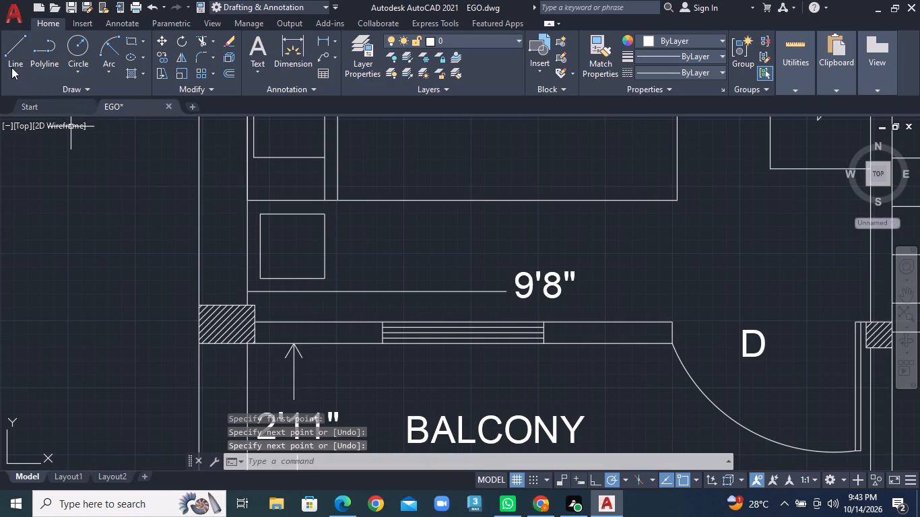
Draw a horizontal line from the right of the left bedroom's 9'8" text to the stair-side wall.
{"action": "left_click", "coordinate": [11, 66]}
{"action": "middle_click_drag", "start_coordinate": [750, 329], "coordinate": [542, 335]}
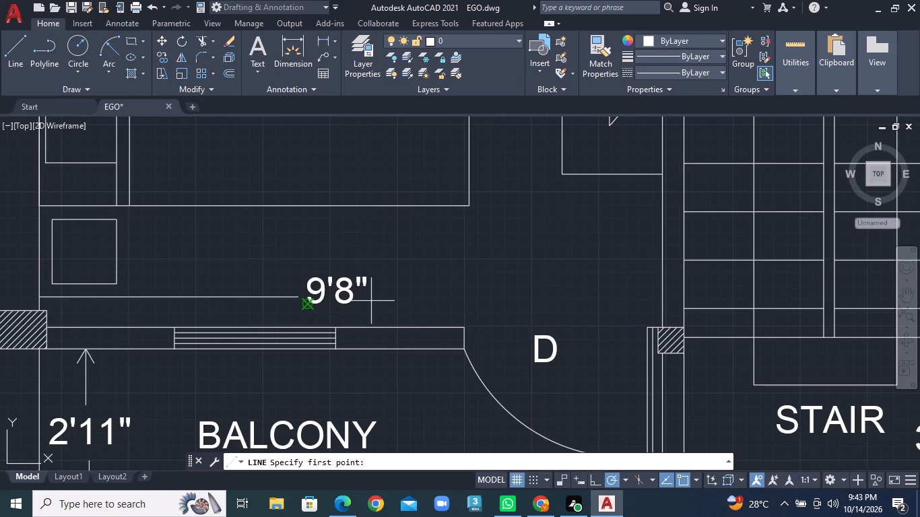
{"action": "left_click", "coordinate": [379, 294]}
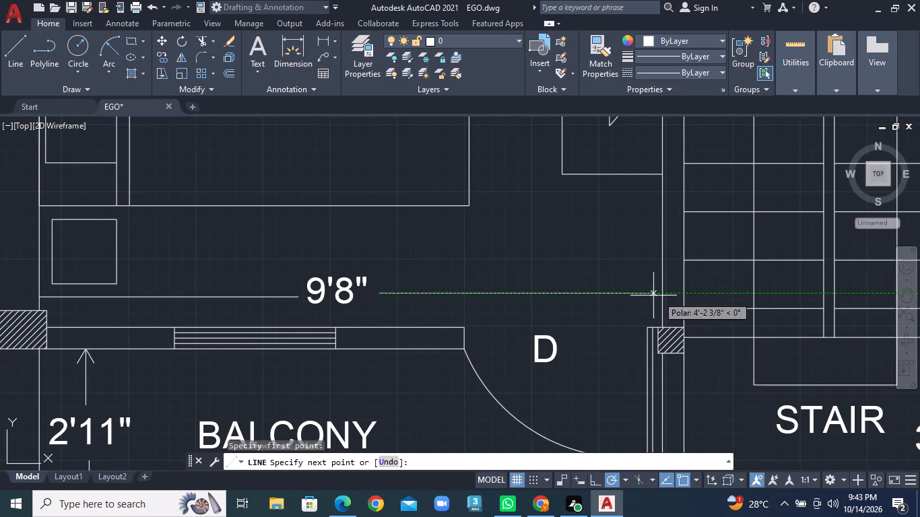
{"action": "left_click", "coordinate": [659, 295]}
{"action": "right_click", "coordinate": [659, 295]}
{"action": "left_click", "coordinate": [669, 300]}
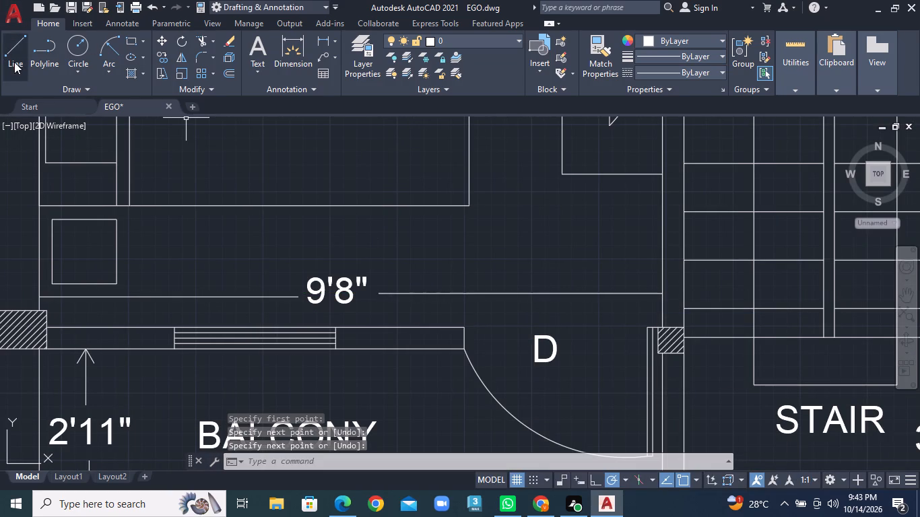
Draw a right-pointing V-shaped arrowhead where the left bedroom's 9'8" dimension line meets the stair-side wall.
{"action": "left_click", "coordinate": [14, 62]}
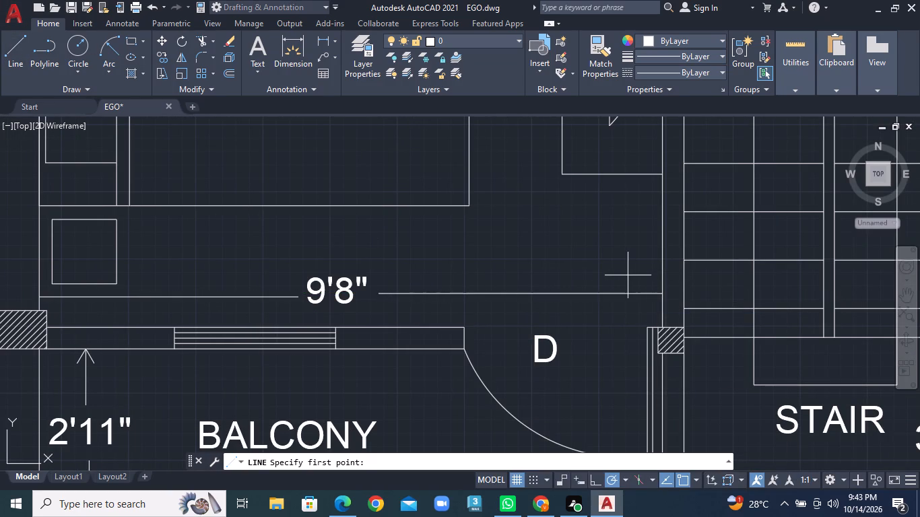
{"action": "left_click", "coordinate": [628, 276]}
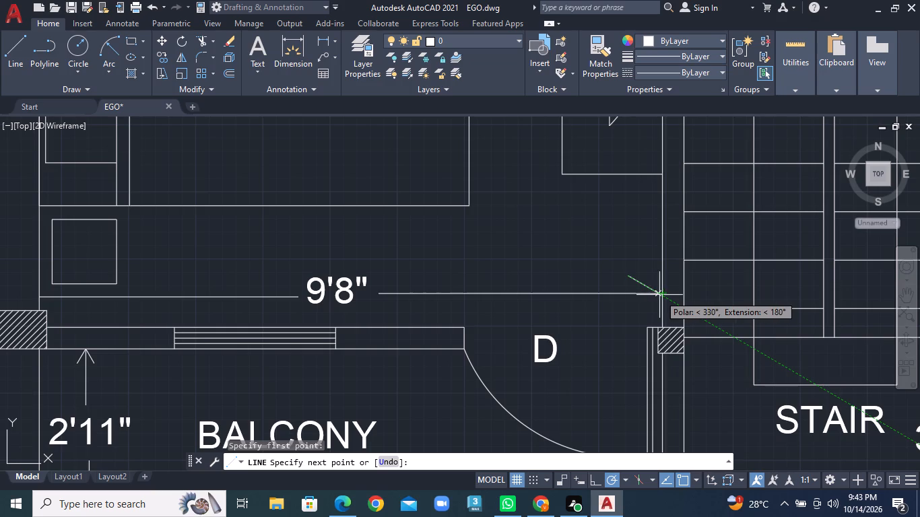
{"action": "left_click", "coordinate": [661, 295]}
{"action": "left_click", "coordinate": [635, 308]}
{"action": "right_click", "coordinate": [635, 308]}
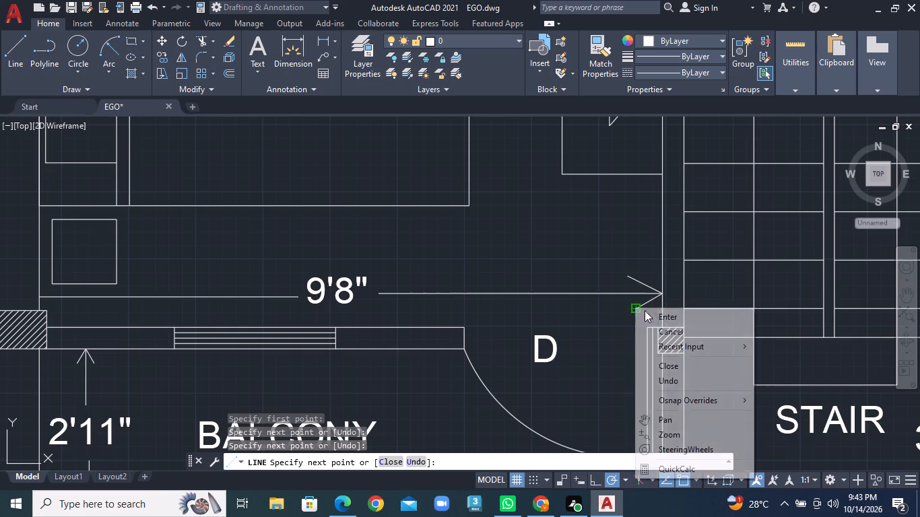
{"action": "left_click", "coordinate": [663, 316]}
Draw a left-pointing V-shaped arrowhead where the left bedroom's 9'8" dimension line meets the outer wall.
{"action": "middle_click_drag", "start_coordinate": [433, 308], "coordinate": [706, 308]}
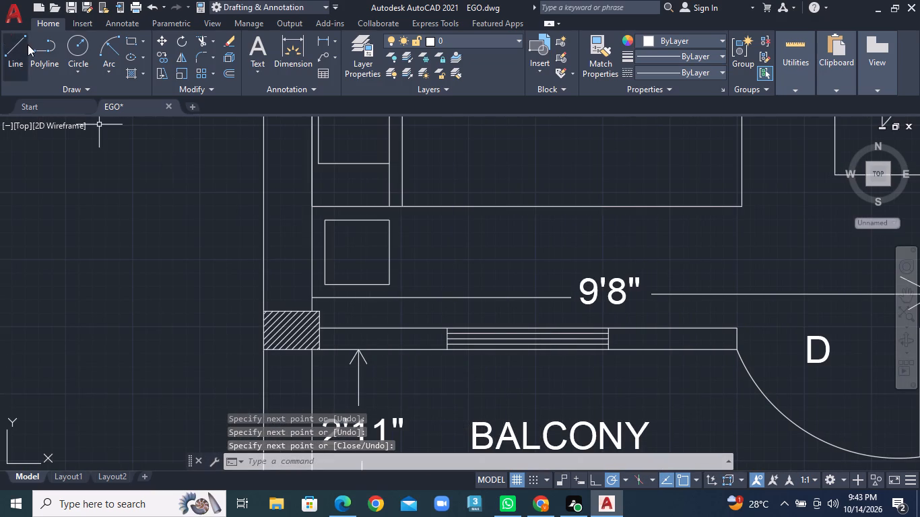
{"action": "triple_click", "coordinate": [28, 44]}
{"action": "scroll", "coordinate": [265, 306], "scroll_direction": "up", "scroll_amount": 2}
{"action": "scroll", "coordinate": [391, 326], "scroll_direction": "up", "scroll_amount": 3}
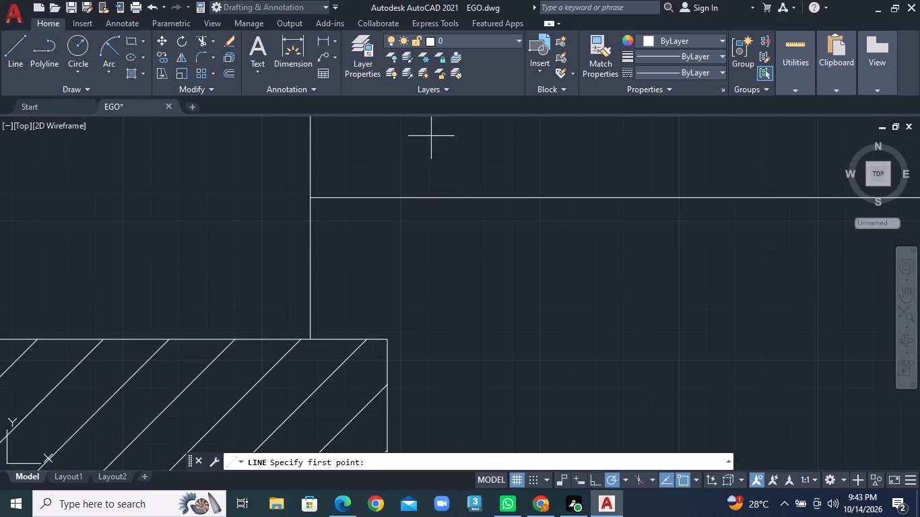
{"action": "left_click", "coordinate": [449, 127]}
{"action": "left_click", "coordinate": [308, 197]}
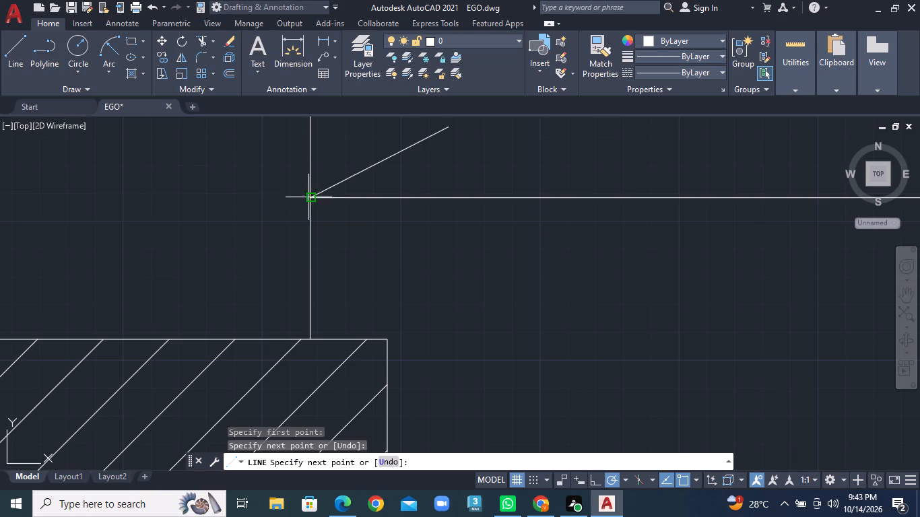
{"action": "left_click", "coordinate": [441, 262]}
{"action": "right_click", "coordinate": [441, 262]}
{"action": "left_click", "coordinate": [465, 272]}
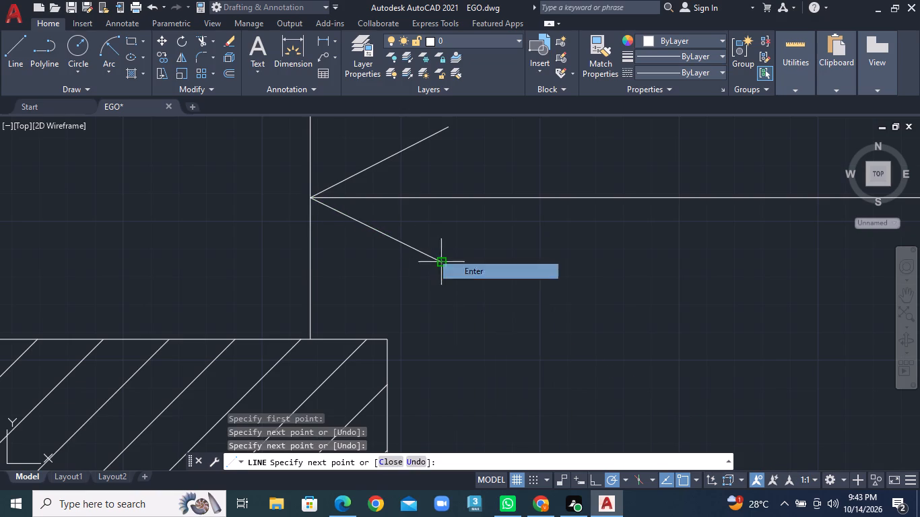
Add the multiline text label D inside the swing of the left bedroom's upper door, beside the sofa area.
{"action": "scroll", "coordinate": [562, 289], "scroll_direction": "down", "scroll_amount": 6}
{"action": "middle_click", "coordinate": [688, 285]}
{"action": "scroll", "coordinate": [728, 302], "scroll_direction": "down", "scroll_amount": 2}
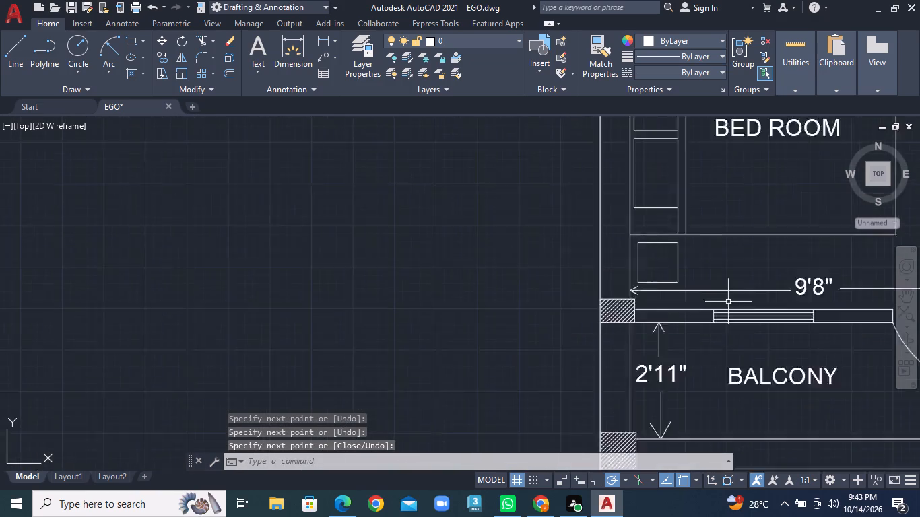
{"action": "middle_click_drag", "start_coordinate": [723, 302], "coordinate": [237, 341]}
{"action": "middle_click_drag", "start_coordinate": [330, 210], "coordinate": [325, 314]}
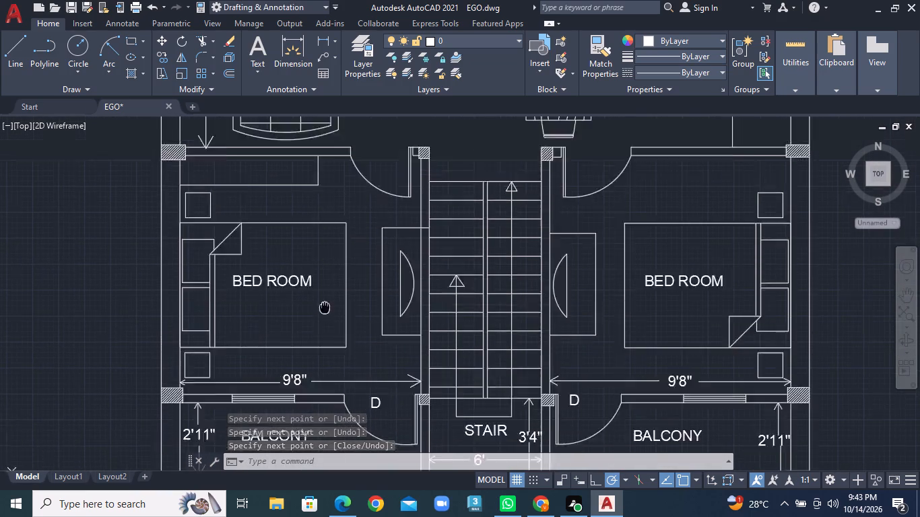
{"action": "middle_click_drag", "start_coordinate": [325, 314], "coordinate": [325, 341]}
{"action": "middle_click_drag", "start_coordinate": [432, 199], "coordinate": [398, 332]}
{"action": "scroll", "coordinate": [379, 281], "scroll_direction": "up", "scroll_amount": 1}
{"action": "middle_click_drag", "start_coordinate": [379, 281], "coordinate": [366, 229]}
{"action": "middle_click_drag", "start_coordinate": [333, 316], "coordinate": [376, 203]}
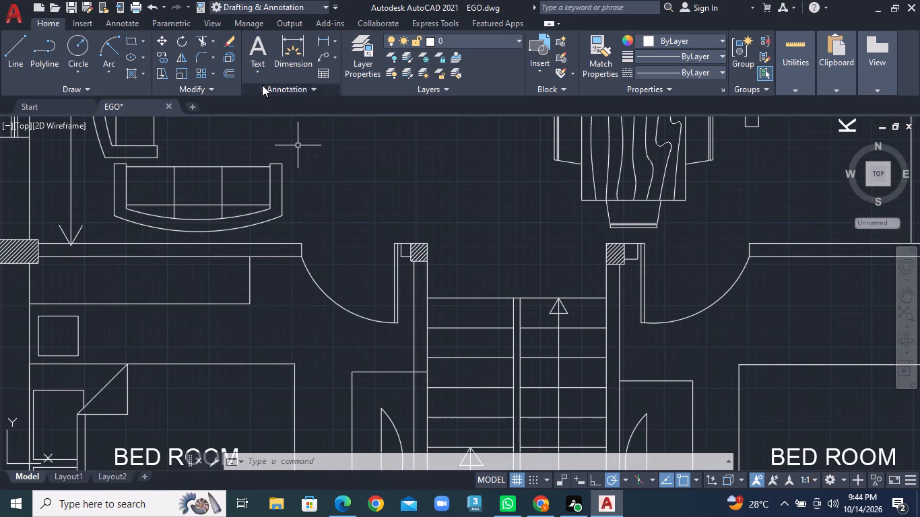
{"action": "left_click", "coordinate": [259, 65]}
{"action": "left_click", "coordinate": [269, 96]}
{"action": "left_click", "coordinate": [340, 264]}
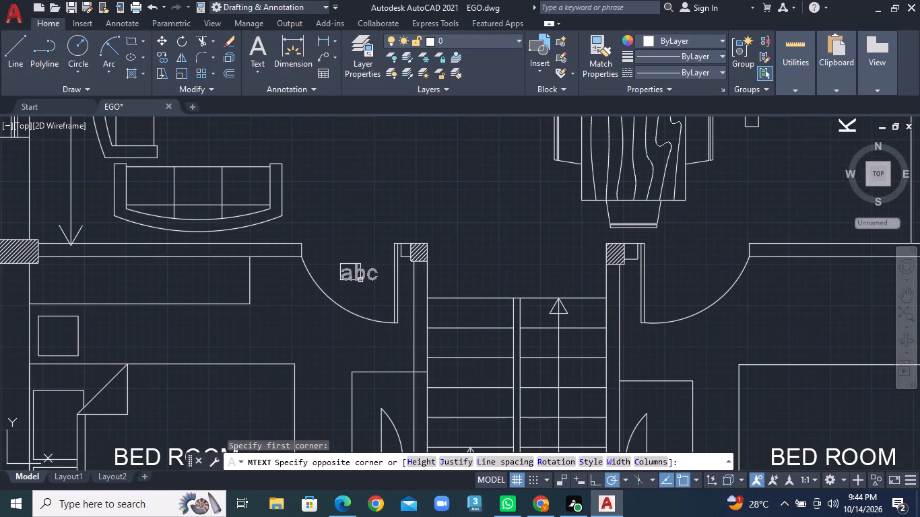
{"action": "left_click", "coordinate": [384, 304]}
{"action": "key", "text": "d"}
{"action": "left_click", "coordinate": [368, 302]}
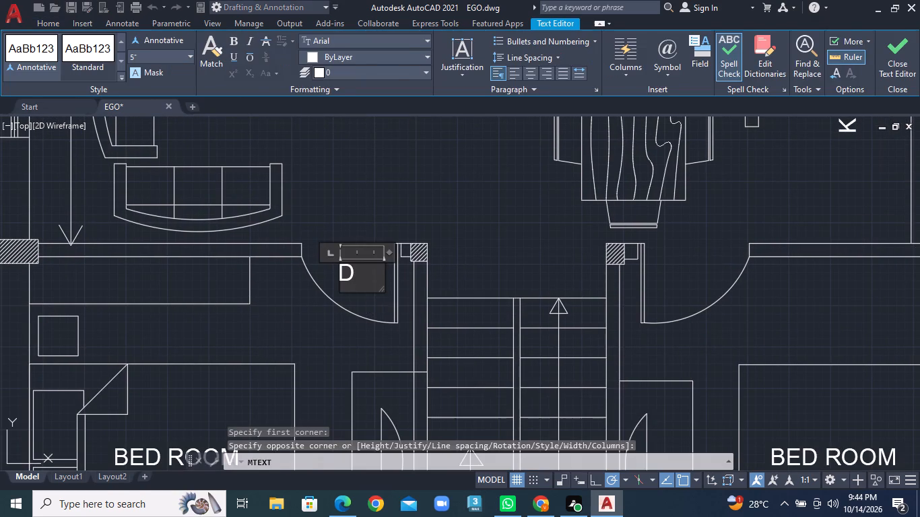
Copy the left bedroom's upper door label D into the swing of the right bedroom's upper door.
{"action": "left_click", "coordinate": [341, 269]}
{"action": "right_click", "coordinate": [341, 269]}
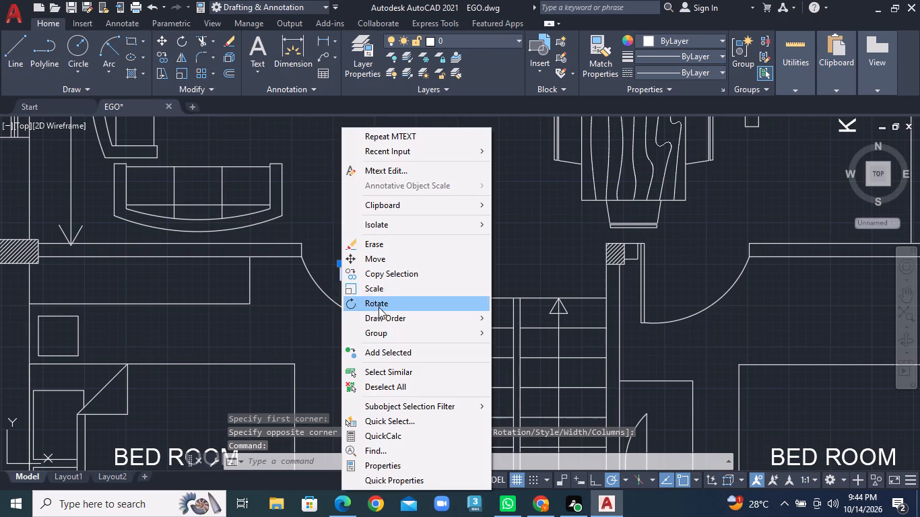
{"action": "left_click", "coordinate": [386, 273]}
{"action": "left_click", "coordinate": [358, 281]}
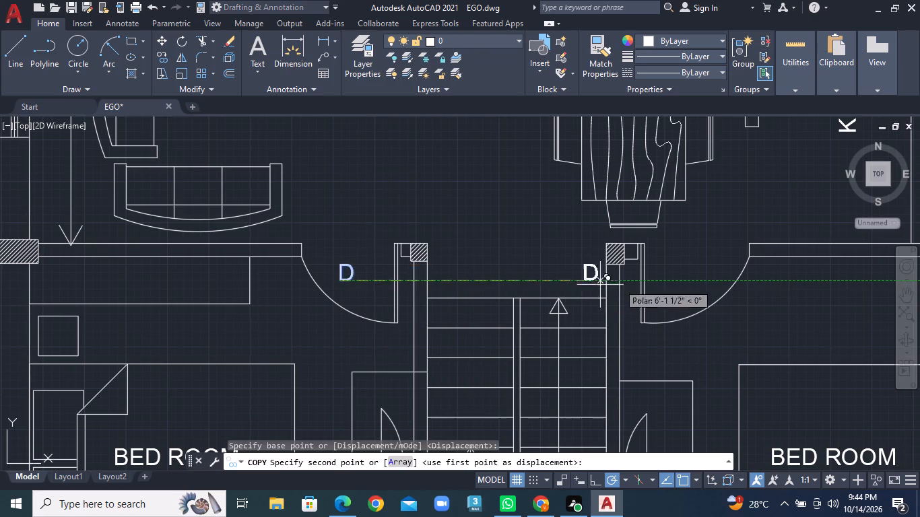
{"action": "left_click", "coordinate": [687, 283]}
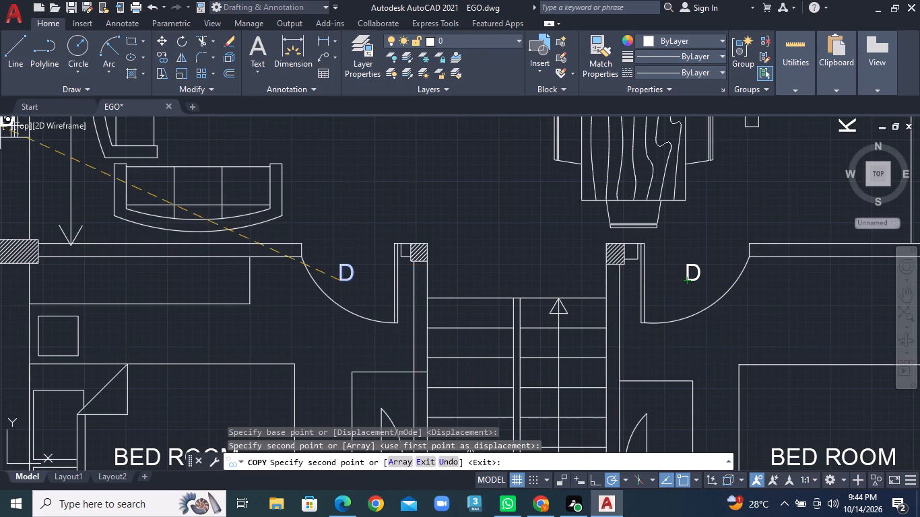
{"action": "key", "text": "Escape"}
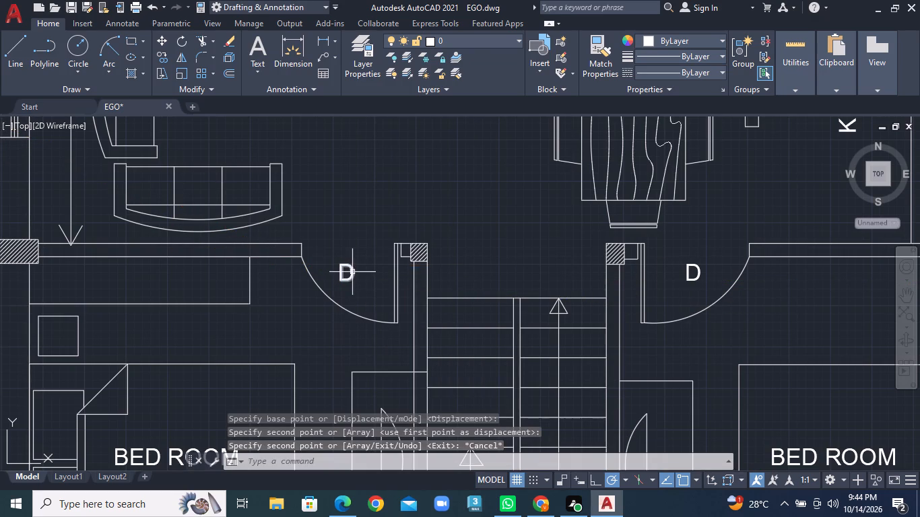
Move the left bedroom's upper door label D slightly right, toward the middle of the door opening.
{"action": "left_click", "coordinate": [350, 269]}
{"action": "right_click", "coordinate": [350, 269]}
{"action": "left_click", "coordinate": [382, 262]}
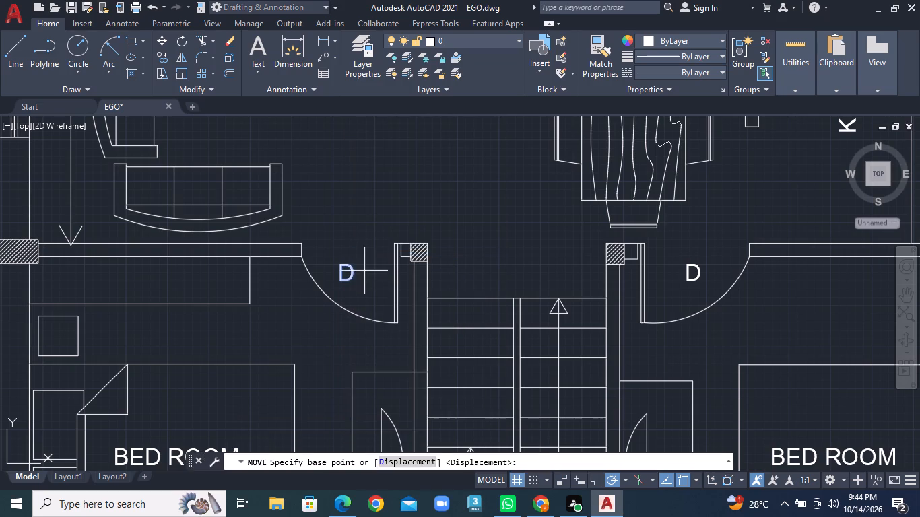
{"action": "left_click", "coordinate": [364, 271]}
{"action": "left_click", "coordinate": [374, 271]}
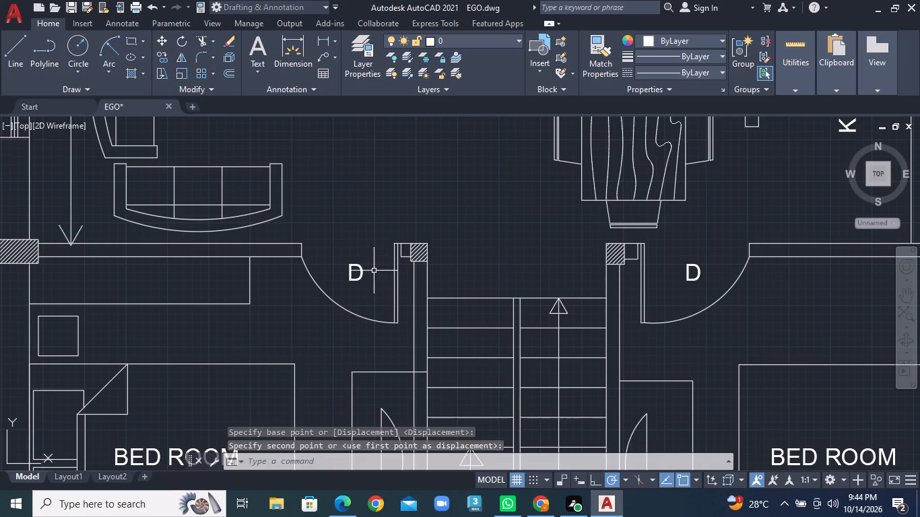
Draw a vertical line from the lower left bedroom's upper wall down to the bed's upper pillow.
{"action": "scroll", "coordinate": [374, 275], "scroll_direction": "down", "scroll_amount": 1}
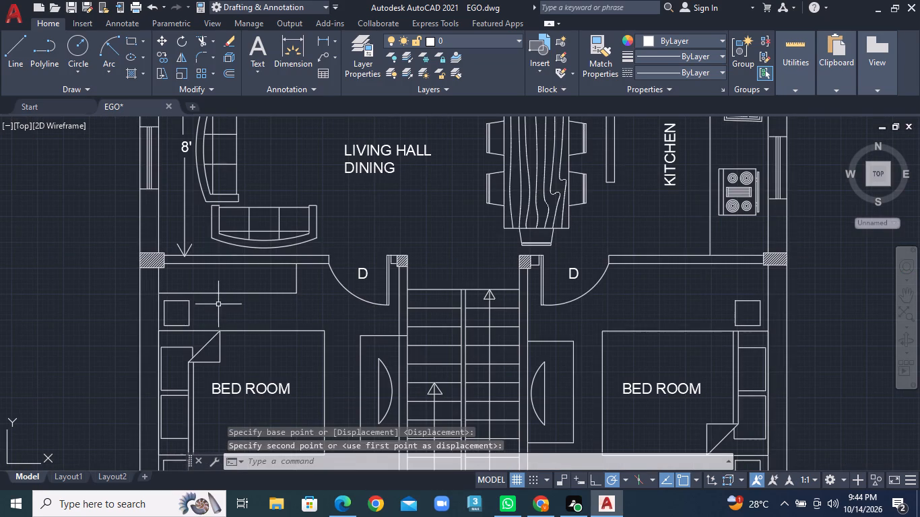
{"action": "middle_click_drag", "start_coordinate": [308, 342], "coordinate": [313, 232]}
{"action": "scroll", "coordinate": [298, 267], "scroll_direction": "down", "scroll_amount": 1}
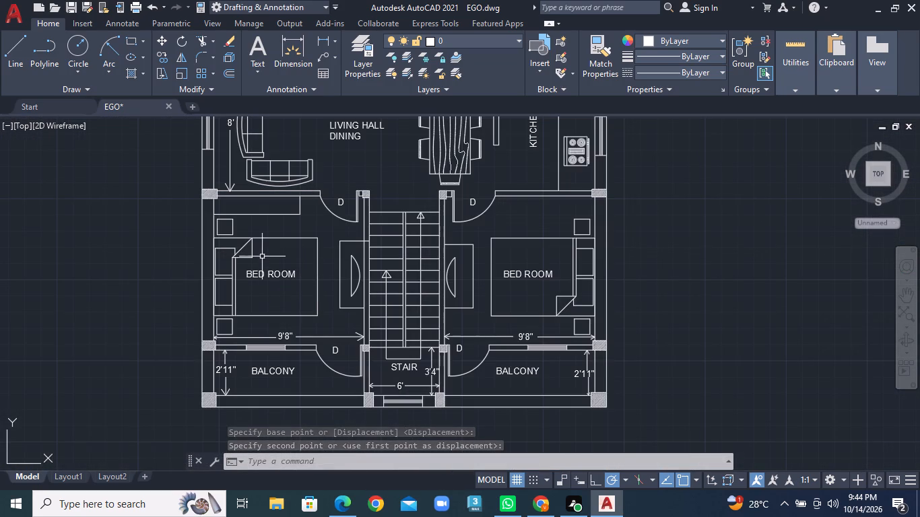
{"action": "middle_click_drag", "start_coordinate": [220, 240], "coordinate": [267, 242]}
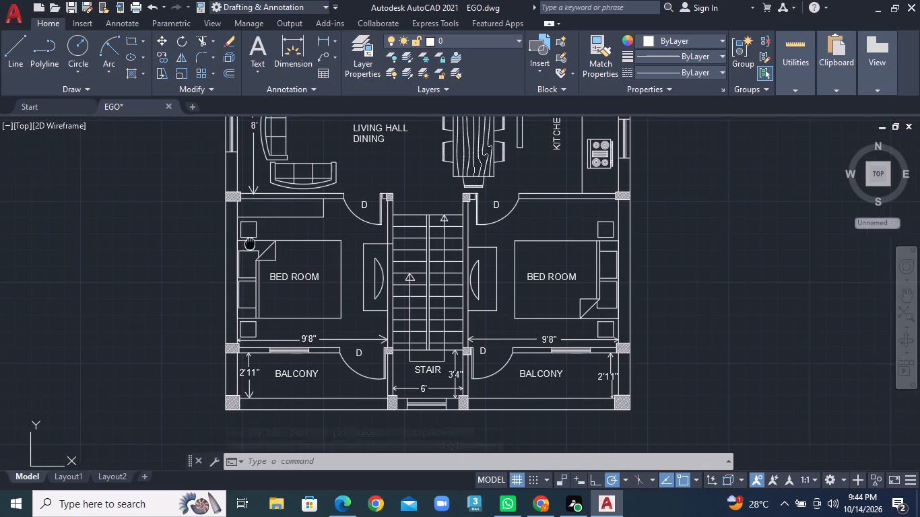
{"action": "middle_click_drag", "start_coordinate": [267, 242], "coordinate": [291, 242]}
{"action": "scroll", "coordinate": [292, 242], "scroll_direction": "up", "scroll_amount": 1}
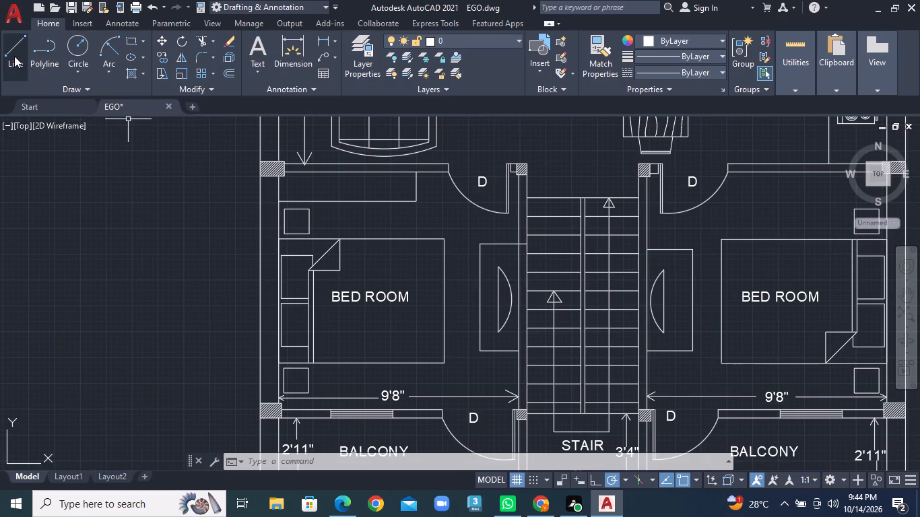
{"action": "left_click", "coordinate": [14, 56]}
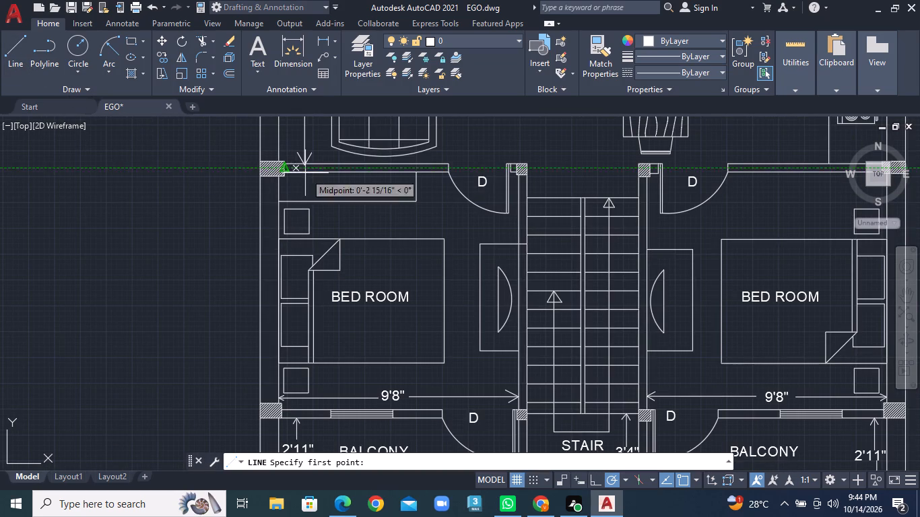
{"action": "left_click", "coordinate": [301, 173]}
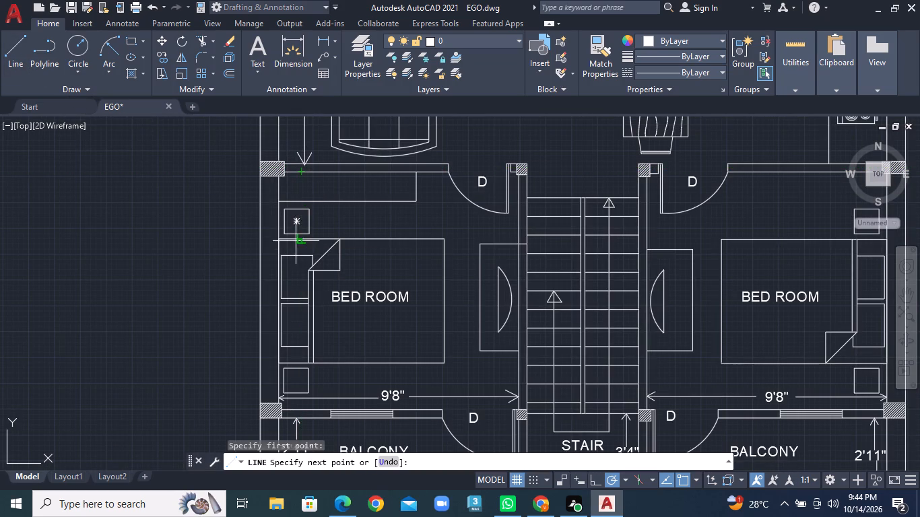
{"action": "left_click", "coordinate": [295, 269]}
{"action": "right_click", "coordinate": [295, 269]}
{"action": "left_click", "coordinate": [313, 274]}
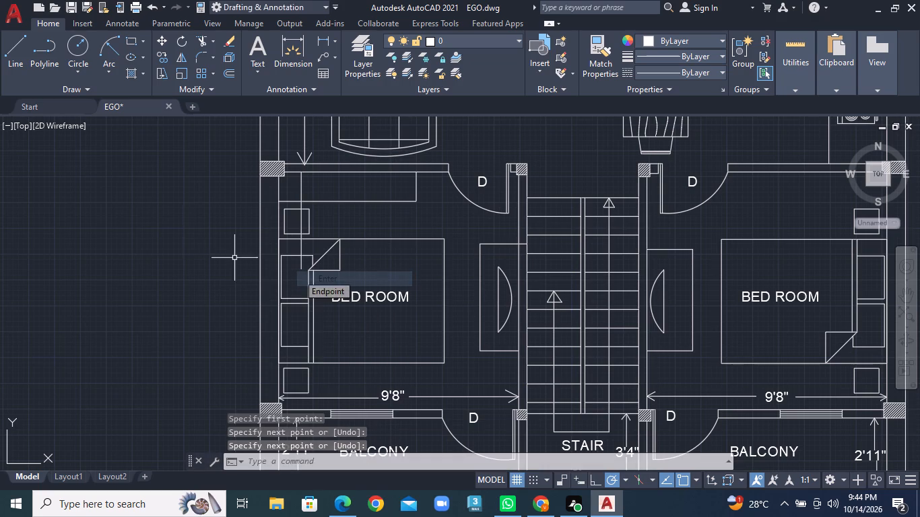
Draw a second vertical line below it, leaving a text gap, down to the lower left bedroom's balcony-side wall.
{"action": "left_click", "coordinate": [9, 65]}
{"action": "middle_click_drag", "start_coordinate": [347, 310], "coordinate": [356, 251]}
{"action": "scroll", "coordinate": [347, 300], "scroll_direction": "up", "scroll_amount": 1}
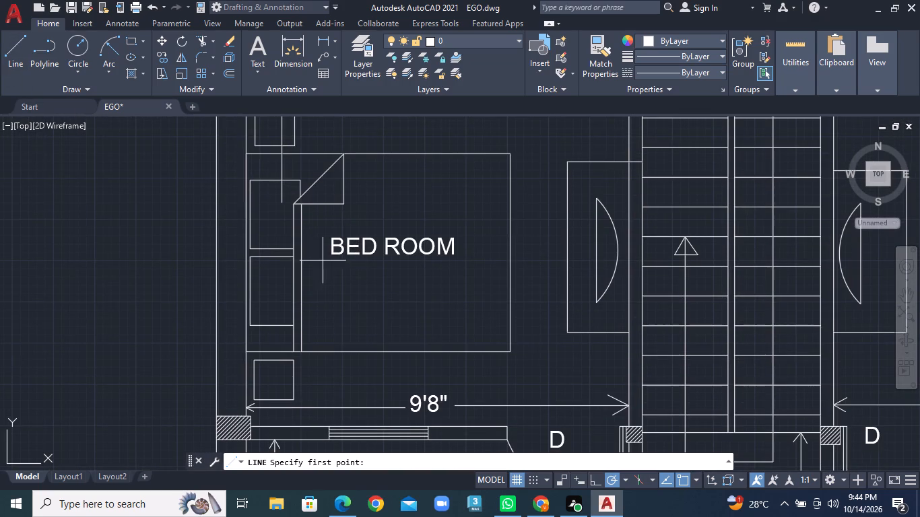
{"action": "left_click", "coordinate": [282, 236]}
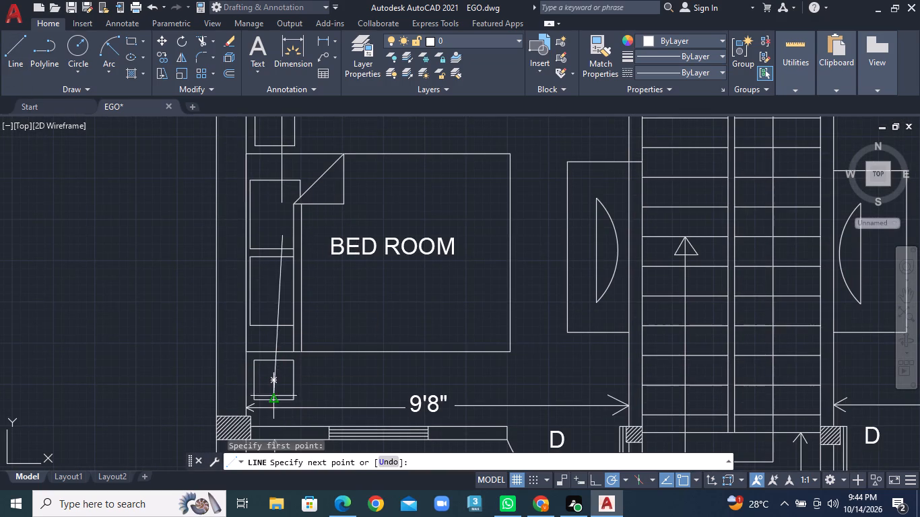
{"action": "left_click", "coordinate": [286, 425]}
{"action": "right_click", "coordinate": [286, 425]}
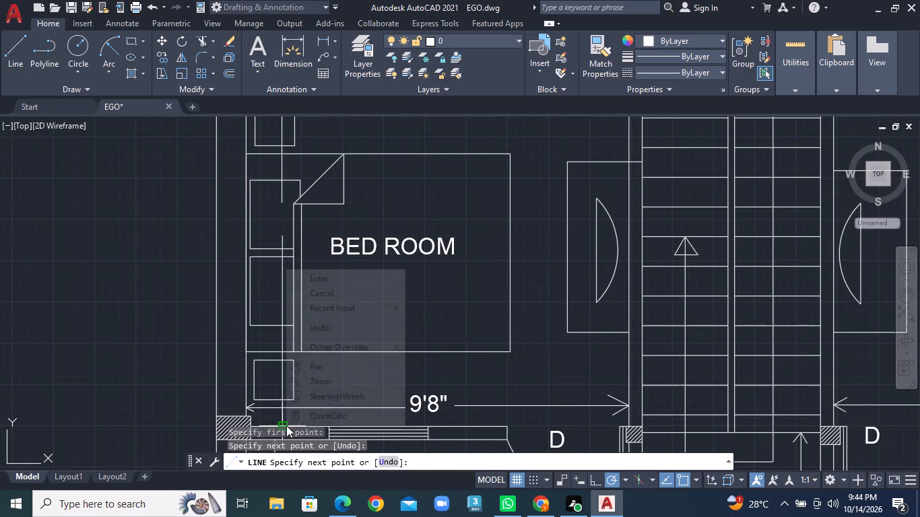
{"action": "left_click", "coordinate": [326, 275]}
Draw a downward-pointing V-shaped arrowhead where the lower left bedroom's vertical dimension line meets the balcony-side wall.
{"action": "left_click", "coordinate": [21, 56]}
{"action": "middle_click_drag", "start_coordinate": [326, 339], "coordinate": [350, 252]}
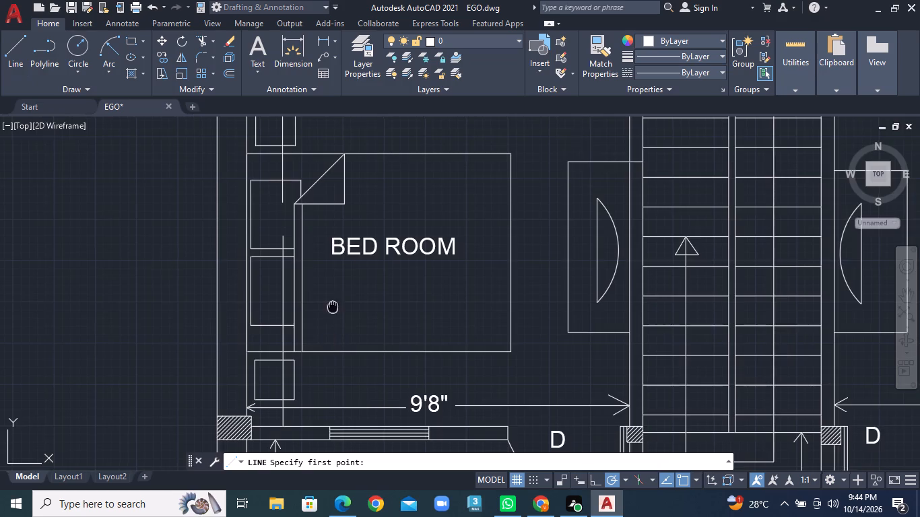
{"action": "middle_click_drag", "start_coordinate": [350, 252], "coordinate": [352, 244]}
{"action": "scroll", "coordinate": [309, 338], "scroll_direction": "up", "scroll_amount": 3}
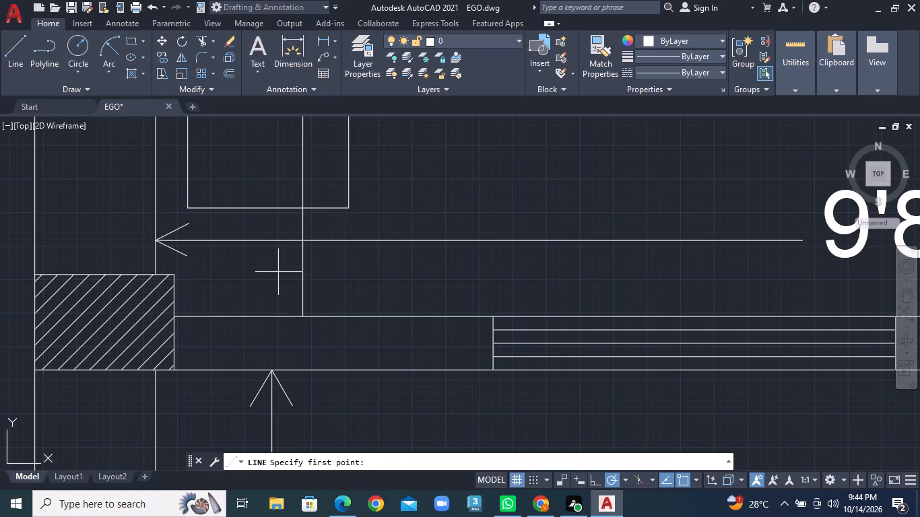
{"action": "left_click", "coordinate": [278, 272]}
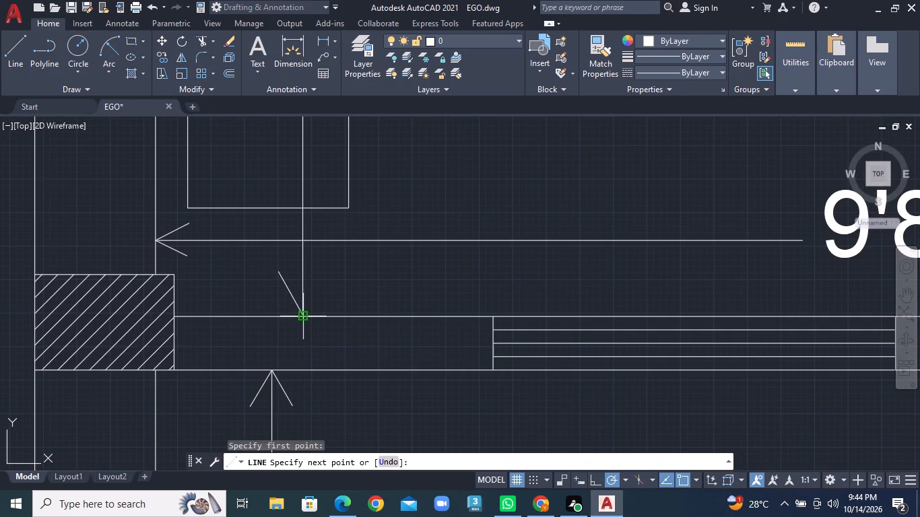
{"action": "left_click", "coordinate": [304, 312]}
{"action": "left_click", "coordinate": [323, 272]}
{"action": "scroll", "coordinate": [323, 272], "scroll_direction": "up", "scroll_amount": 1}
{"action": "right_click", "coordinate": [323, 272]}
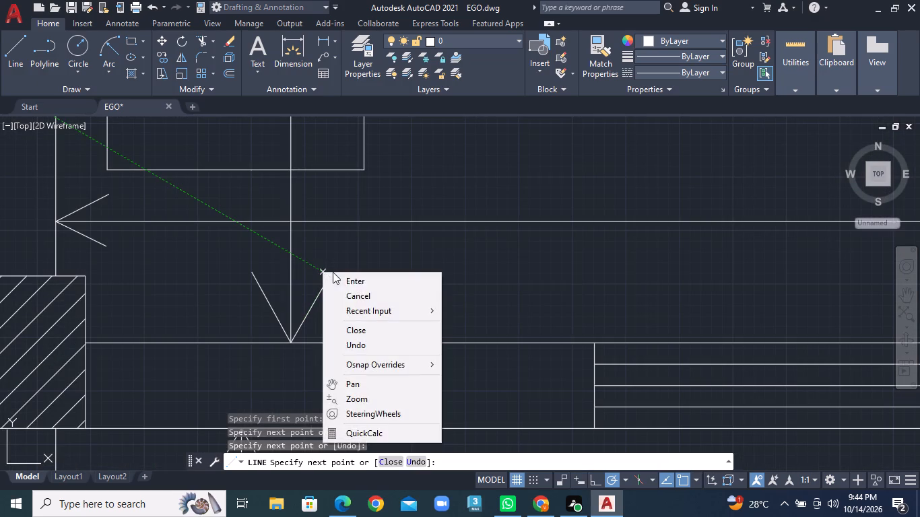
{"action": "left_click", "coordinate": [353, 283]}
Draw an upward-pointing V-shaped arrowhead where the lower left bedroom's vertical dimension line meets the upper wall.
{"action": "scroll", "coordinate": [313, 245], "scroll_direction": "down", "scroll_amount": 5}
{"action": "middle_click_drag", "start_coordinate": [339, 219], "coordinate": [273, 421]}
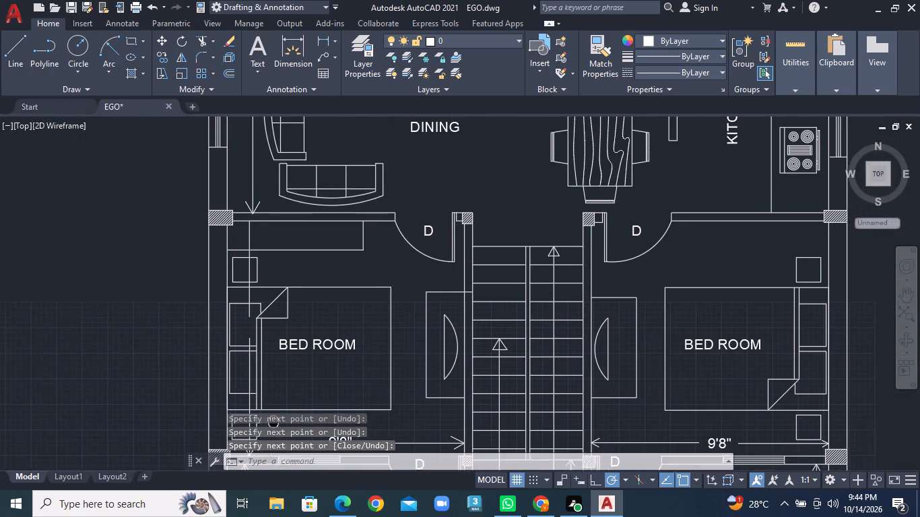
{"action": "left_click", "coordinate": [23, 61]}
{"action": "scroll", "coordinate": [194, 197], "scroll_direction": "up", "scroll_amount": 1}
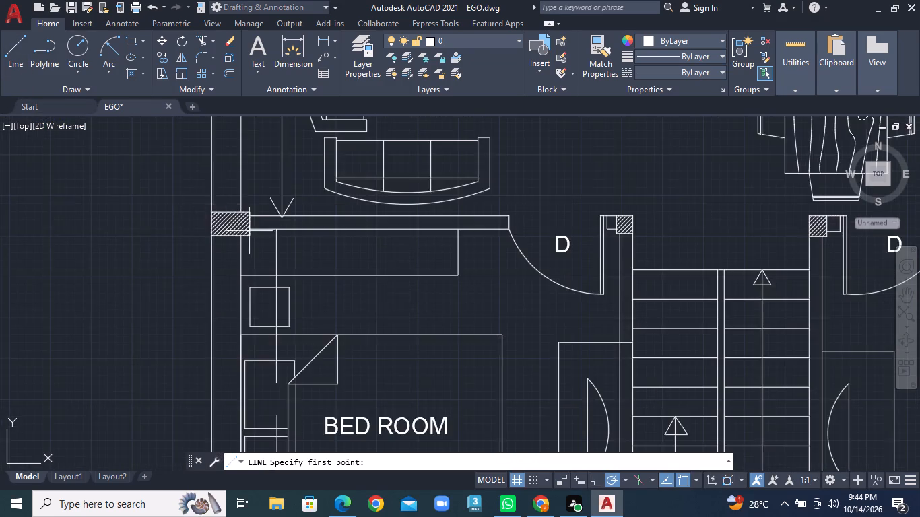
{"action": "scroll", "coordinate": [253, 234], "scroll_direction": "up", "scroll_amount": 4}
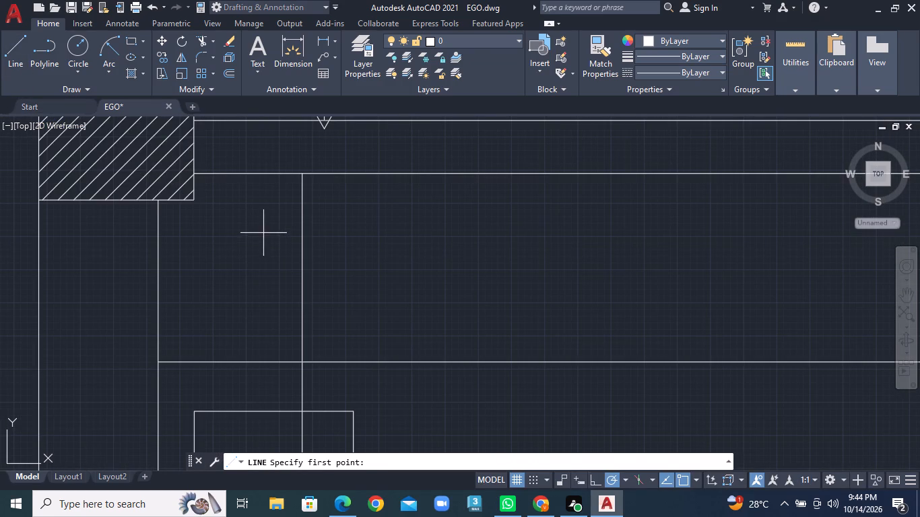
{"action": "left_click", "coordinate": [263, 233]}
{"action": "left_click", "coordinate": [305, 170]}
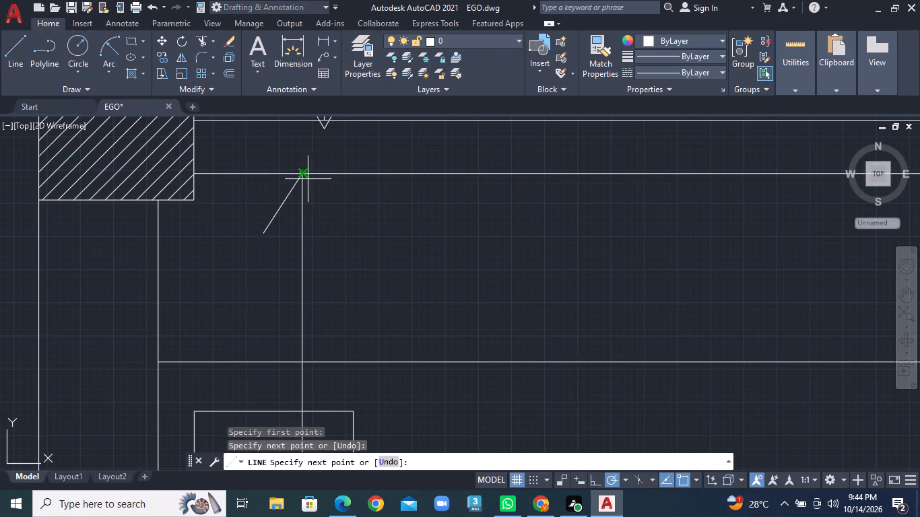
{"action": "left_click", "coordinate": [335, 226]}
{"action": "right_click", "coordinate": [335, 226]}
{"action": "left_click", "coordinate": [360, 232]}
Examine the existing dimension annotations across the living hall and the upper rooms of the plan.
{"action": "scroll", "coordinate": [368, 257], "scroll_direction": "down", "scroll_amount": 2}
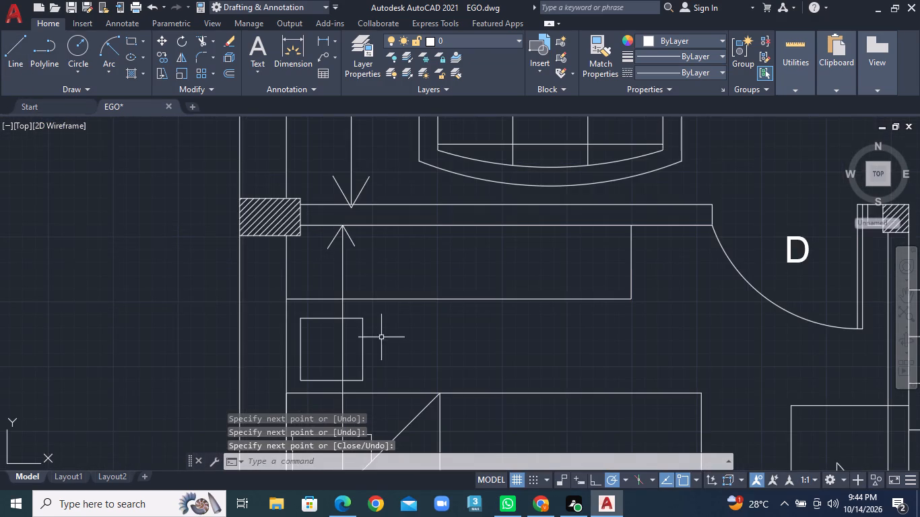
{"action": "middle_click", "coordinate": [385, 337]}
{"action": "scroll", "coordinate": [385, 329], "scroll_direction": "down", "scroll_amount": 2}
{"action": "middle_click_drag", "start_coordinate": [641, 260], "coordinate": [441, 361]}
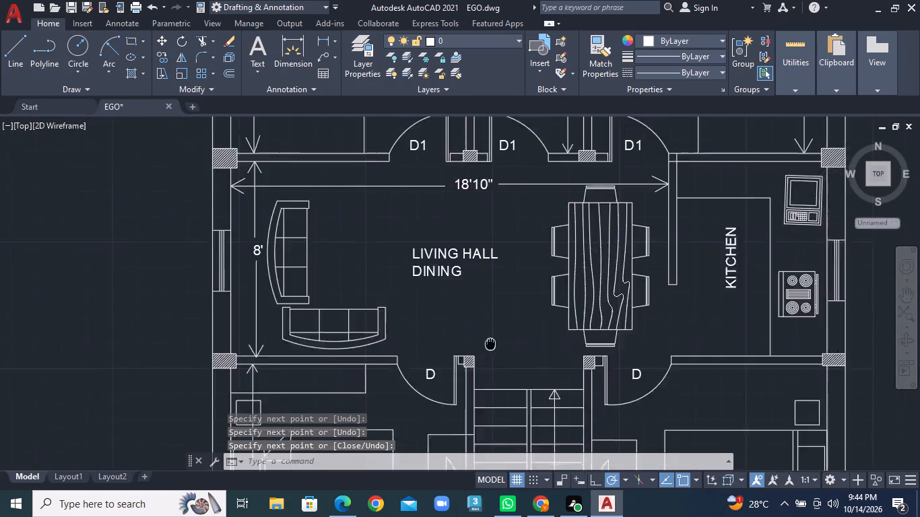
{"action": "middle_click_drag", "start_coordinate": [441, 361], "coordinate": [376, 365]}
{"action": "scroll", "coordinate": [452, 249], "scroll_direction": "down", "scroll_amount": 1}
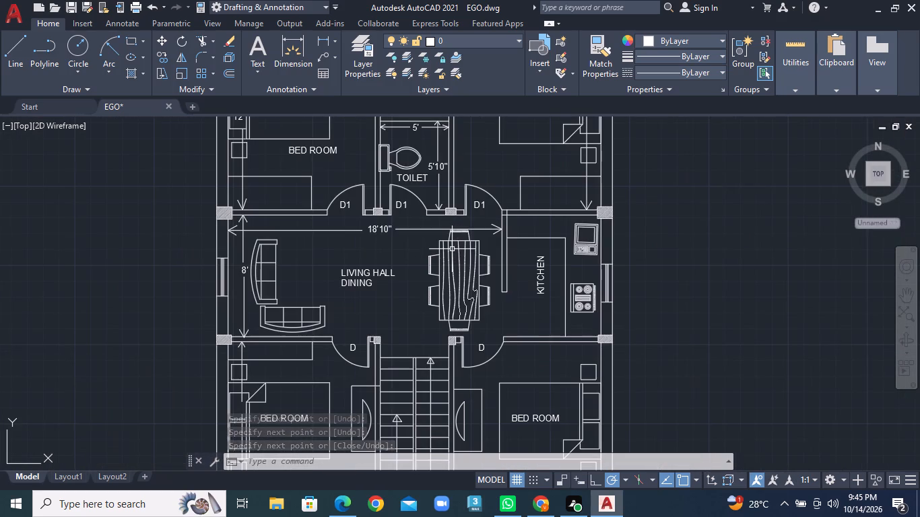
{"action": "scroll", "coordinate": [480, 261], "scroll_direction": "down", "scroll_amount": 1}
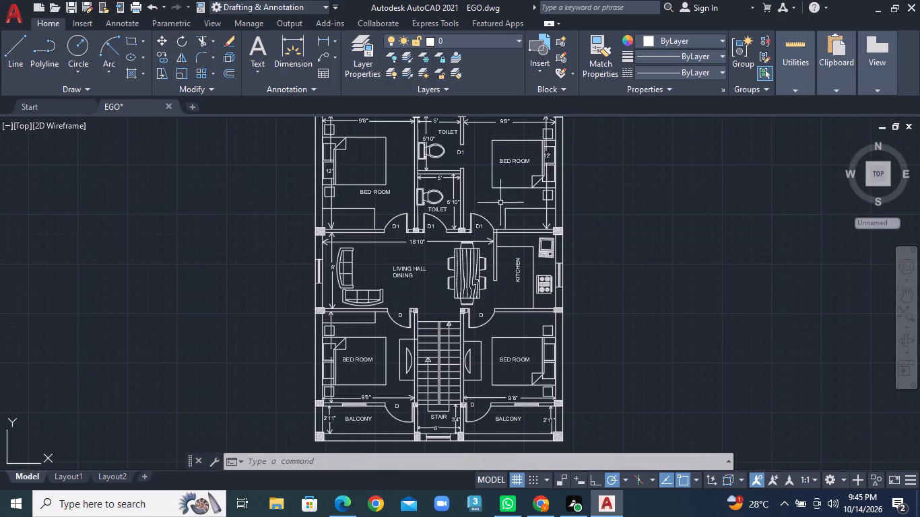
Add the multiline text 10' in the gap of the lower left bedroom's vertical dimension line.
{"action": "middle_click_drag", "start_coordinate": [447, 306], "coordinate": [473, 228]}
{"action": "scroll", "coordinate": [449, 294], "scroll_direction": "up", "scroll_amount": 1}
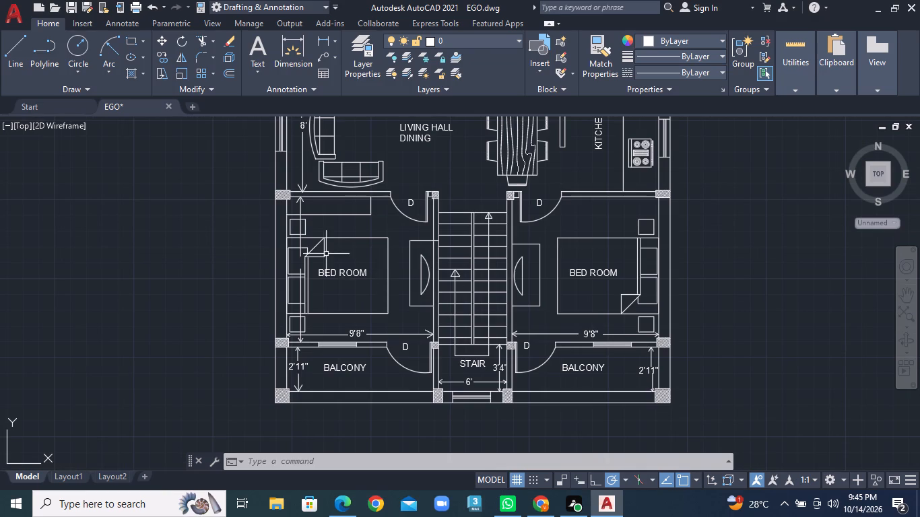
{"action": "scroll", "coordinate": [310, 248], "scroll_direction": "up", "scroll_amount": 3}
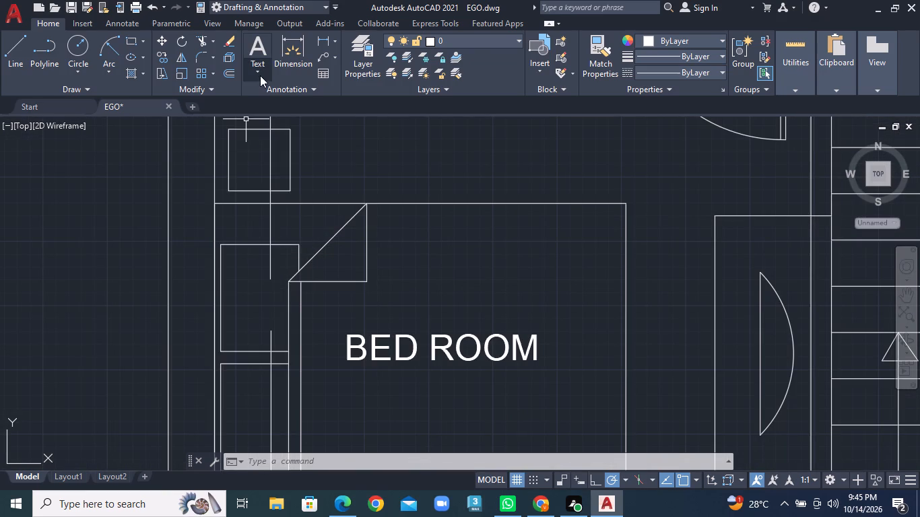
{"action": "left_click", "coordinate": [260, 71]}
{"action": "left_click", "coordinate": [265, 88]}
{"action": "scroll", "coordinate": [253, 265], "scroll_direction": "up", "scroll_amount": 2}
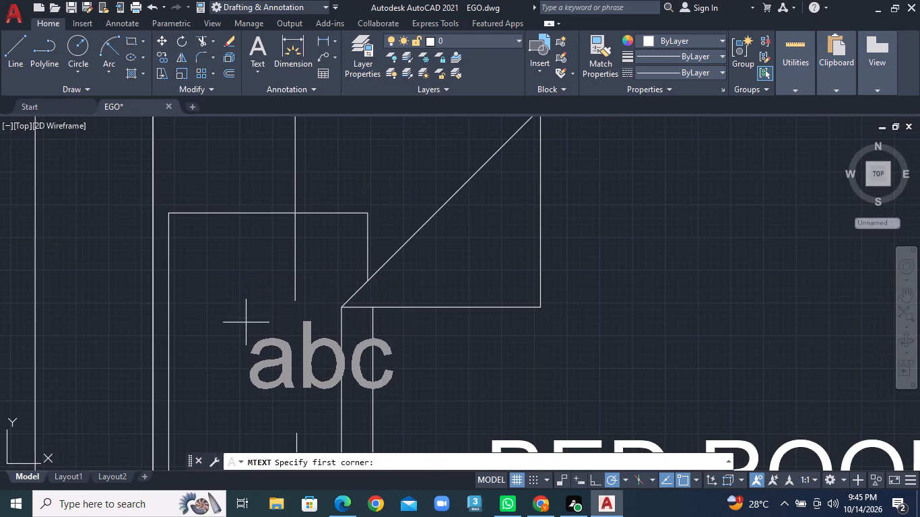
{"action": "left_click", "coordinate": [246, 322]}
{"action": "left_click", "coordinate": [314, 373]}
{"action": "type", "text": "10'"}
{"action": "left_click", "coordinate": [465, 366]}
Move the 10' text slightly left and down to centre it in the gap of the vertical dimension line.
{"action": "scroll", "coordinate": [465, 366], "scroll_direction": "down", "scroll_amount": 1}
{"action": "middle_click_drag", "start_coordinate": [406, 389], "coordinate": [405, 387]}
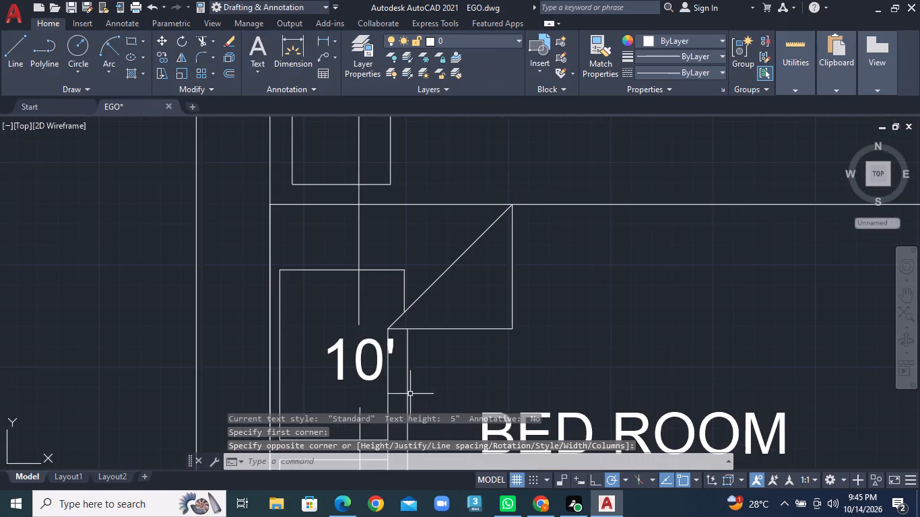
{"action": "middle_click_drag", "start_coordinate": [405, 387], "coordinate": [418, 256]}
{"action": "left_click", "coordinate": [354, 219]}
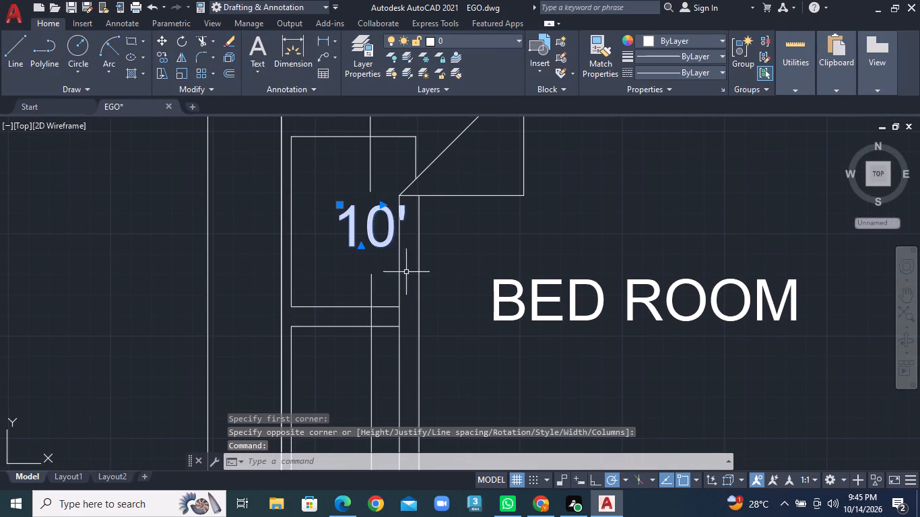
{"action": "right_click", "coordinate": [374, 234]}
{"action": "left_click", "coordinate": [407, 256]}
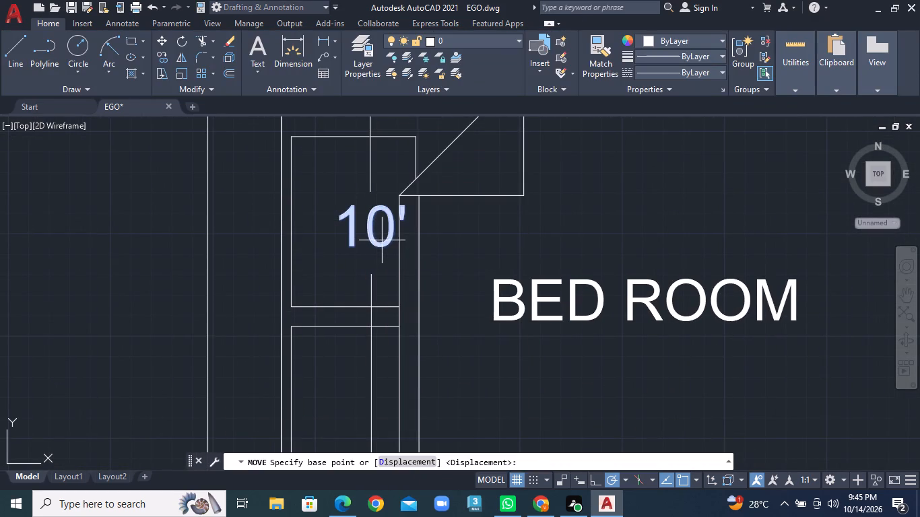
{"action": "left_click", "coordinate": [382, 239]}
{"action": "left_click", "coordinate": [368, 245]}
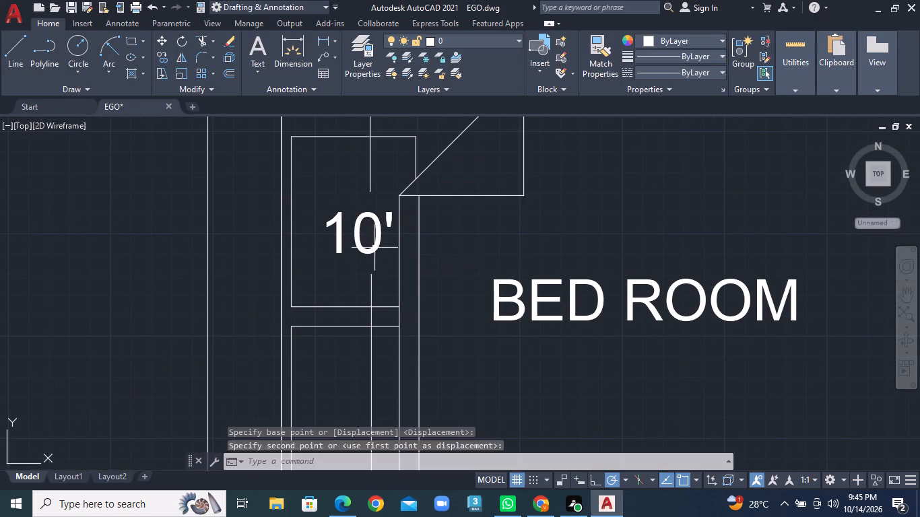
Add the multiline text UP just above the tip of the stair's upper direction arrow.
{"action": "scroll", "coordinate": [465, 279], "scroll_direction": "down", "scroll_amount": 1}
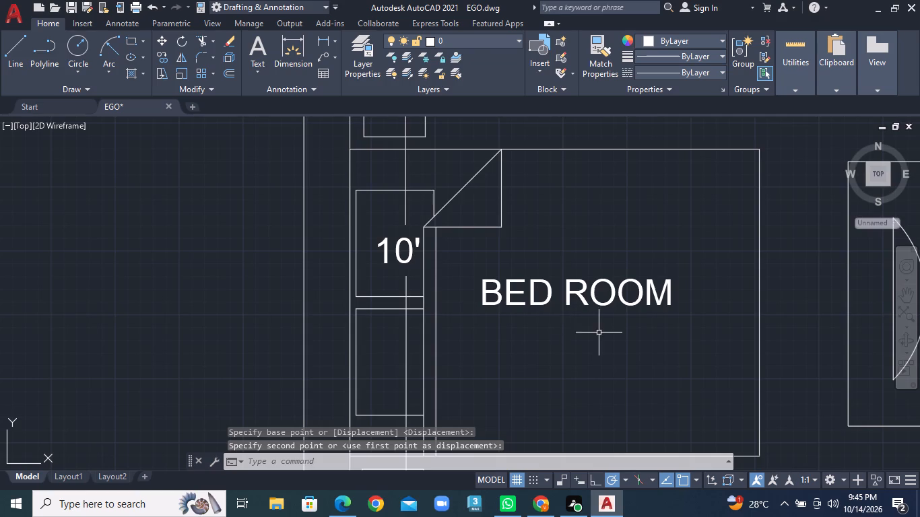
{"action": "scroll", "coordinate": [601, 333], "scroll_direction": "down", "scroll_amount": 1}
{"action": "middle_click_drag", "start_coordinate": [611, 340], "coordinate": [442, 219]}
{"action": "middle_click_drag", "start_coordinate": [613, 271], "coordinate": [515, 282]}
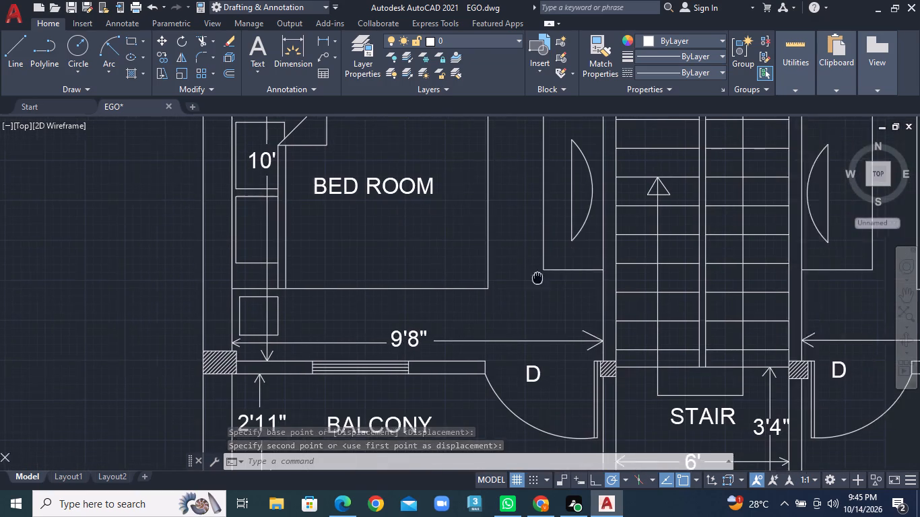
{"action": "middle_click_drag", "start_coordinate": [515, 282], "coordinate": [391, 283]}
{"action": "middle_click_drag", "start_coordinate": [538, 264], "coordinate": [525, 223]}
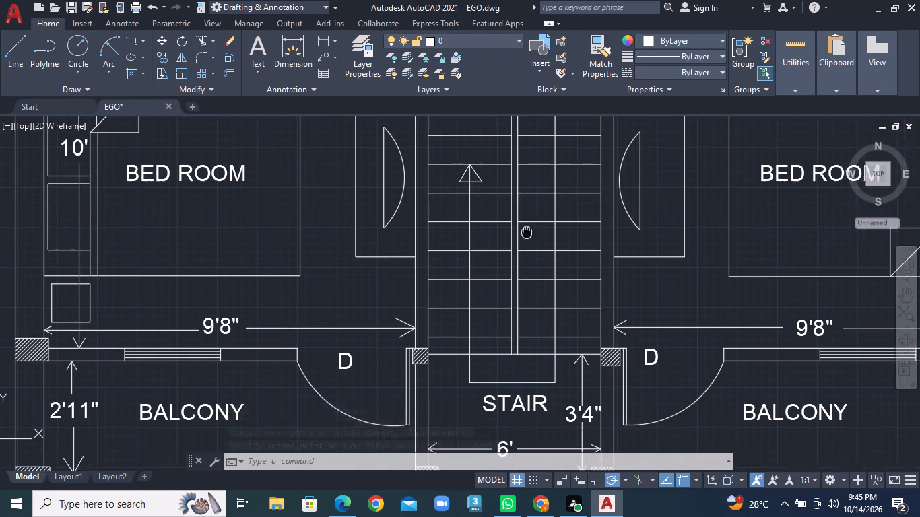
{"action": "middle_click_drag", "start_coordinate": [525, 223], "coordinate": [505, 404]}
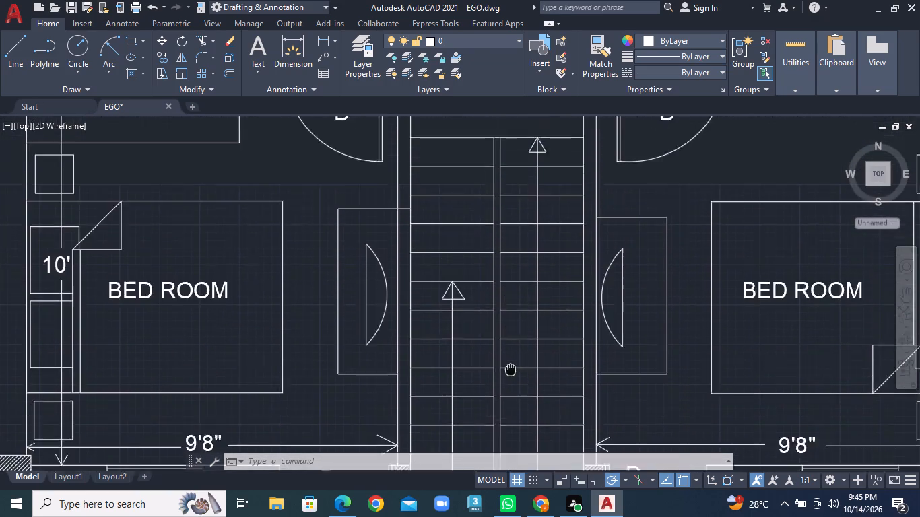
{"action": "middle_click_drag", "start_coordinate": [505, 404], "coordinate": [502, 421]}
{"action": "middle_click_drag", "start_coordinate": [532, 210], "coordinate": [500, 283]}
{"action": "scroll", "coordinate": [496, 226], "scroll_direction": "up", "scroll_amount": 2}
{"action": "right_click", "coordinate": [484, 235]}
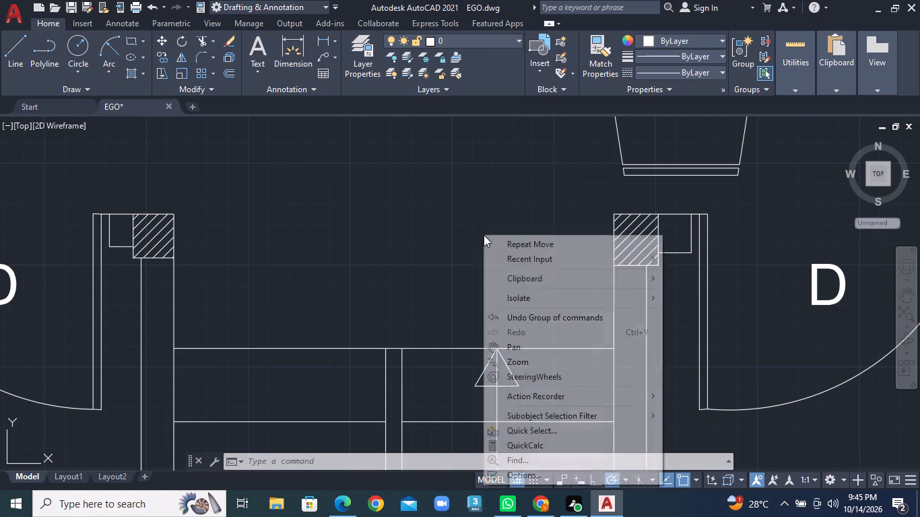
{"action": "left_click", "coordinate": [260, 68]}
{"action": "left_click", "coordinate": [278, 92]}
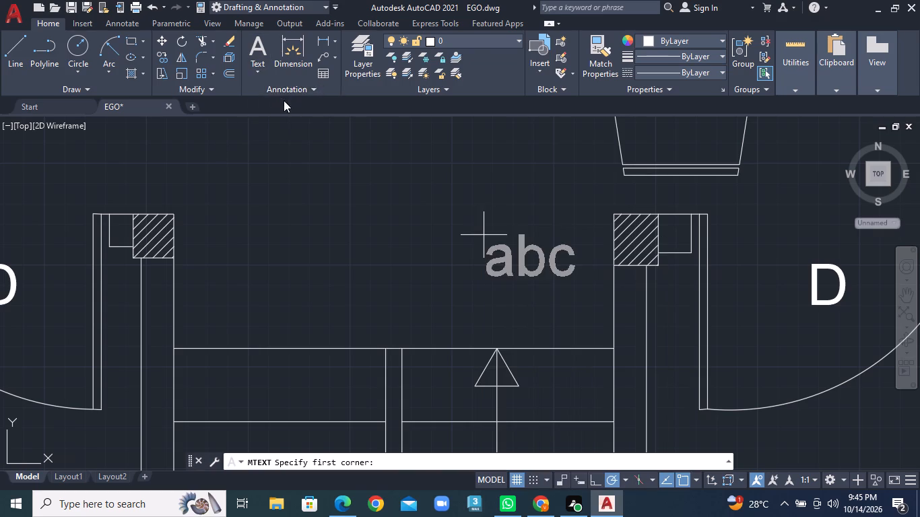
{"action": "left_click", "coordinate": [460, 284]}
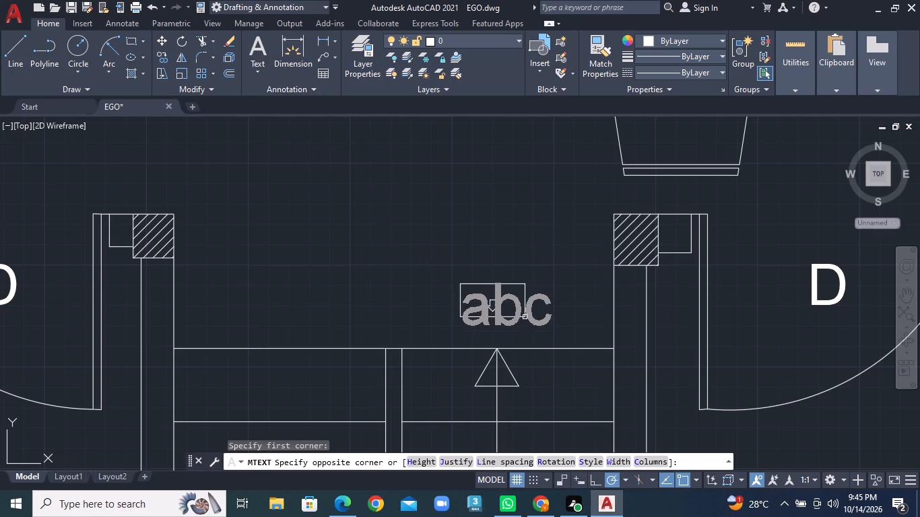
{"action": "left_click", "coordinate": [529, 333]}
{"action": "type", "text": "UP"}
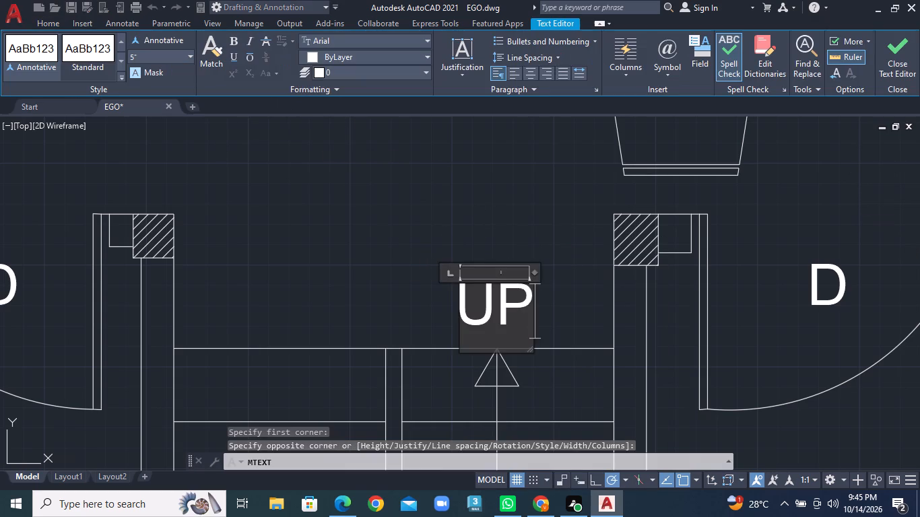
{"action": "key", "text": "Escape"}
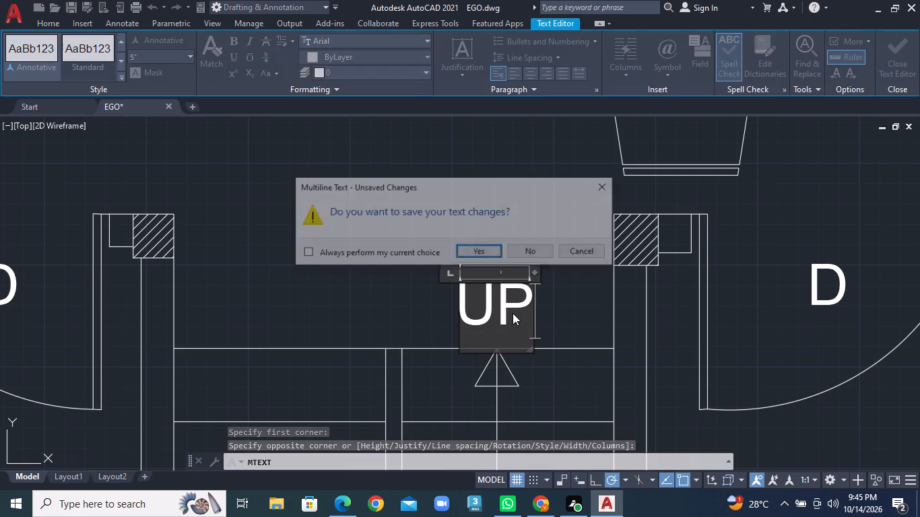
{"action": "scroll", "coordinate": [513, 313], "scroll_direction": "down", "scroll_amount": 2}
{"action": "left_click", "coordinate": [607, 188]}
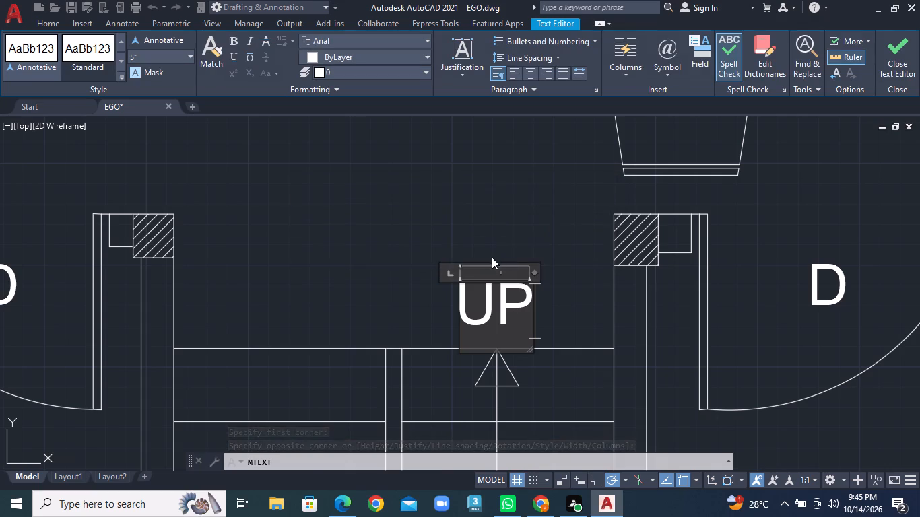
{"action": "left_click", "coordinate": [508, 250]}
Draw the lower part of a vertical dimension line in the stair's right flight, from the bottom edge up to the fifth tread line.
{"action": "scroll", "coordinate": [556, 326], "scroll_direction": "down", "scroll_amount": 2}
{"action": "middle_click_drag", "start_coordinate": [548, 344], "coordinate": [472, 174]}
{"action": "scroll", "coordinate": [505, 325], "scroll_direction": "down", "scroll_amount": 1}
{"action": "middle_click_drag", "start_coordinate": [536, 333], "coordinate": [546, 248]}
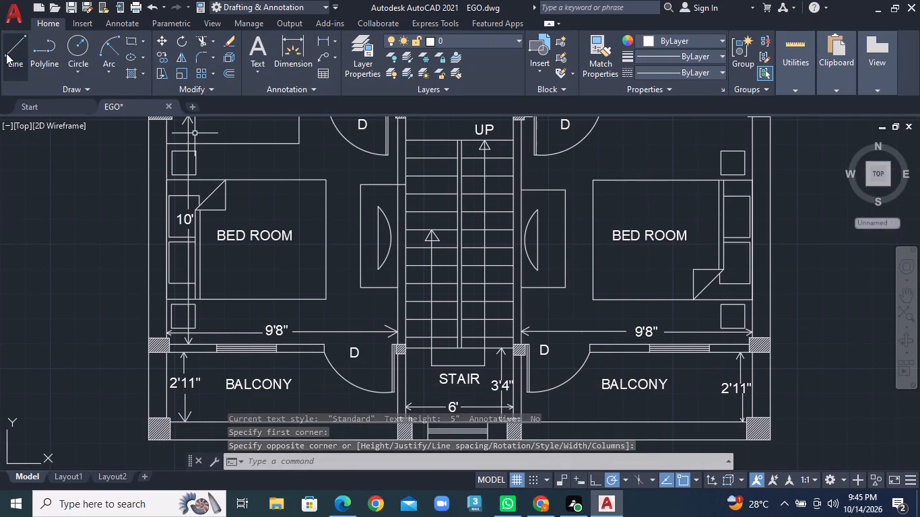
{"action": "left_click", "coordinate": [6, 53]}
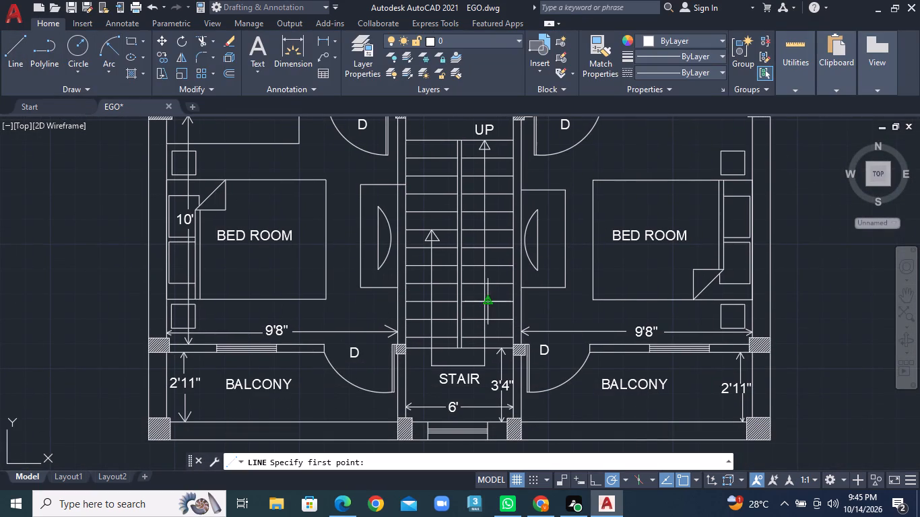
{"action": "scroll", "coordinate": [488, 302], "scroll_direction": "up", "scroll_amount": 2}
{"action": "left_click", "coordinate": [521, 417]}
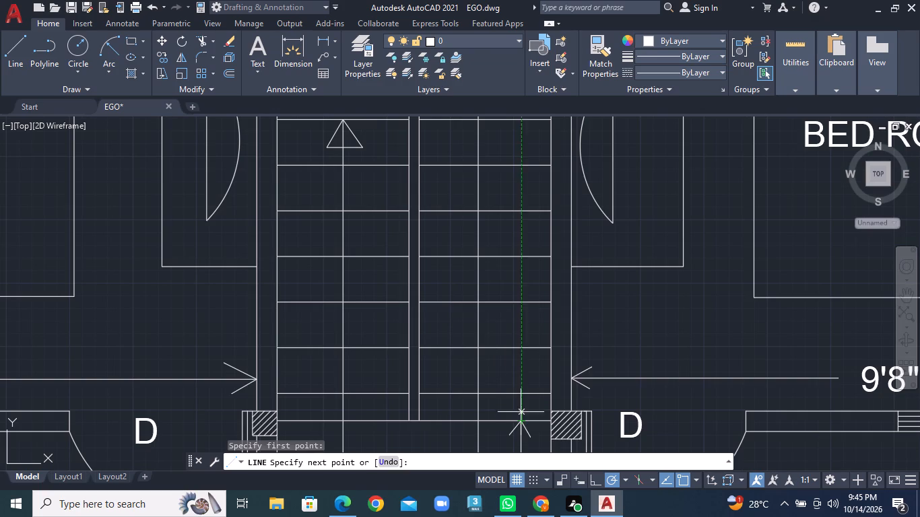
{"action": "left_click", "coordinate": [521, 210]}
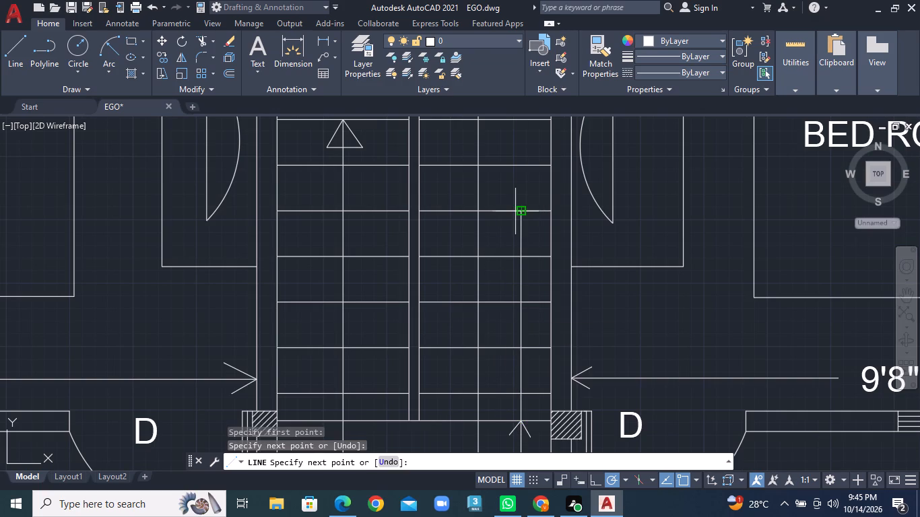
{"action": "right_click", "coordinate": [515, 211]}
{"action": "left_click", "coordinate": [545, 221]}
Draw the upper part of the right flight's vertical dimension line up to the top stair edge, leaving a gap above the lower part.
{"action": "scroll", "coordinate": [465, 278], "scroll_direction": "down", "scroll_amount": 1}
{"action": "middle_click_drag", "start_coordinate": [457, 281], "coordinate": [416, 336]}
{"action": "scroll", "coordinate": [415, 336], "scroll_direction": "down", "scroll_amount": 1}
{"action": "left_click", "coordinate": [2, 40]}
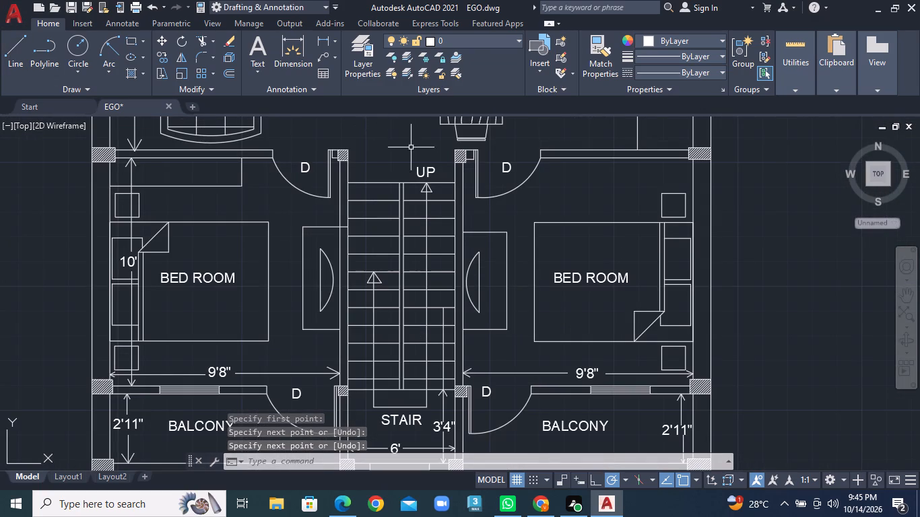
{"action": "scroll", "coordinate": [459, 188], "scroll_direction": "up", "scroll_amount": 1}
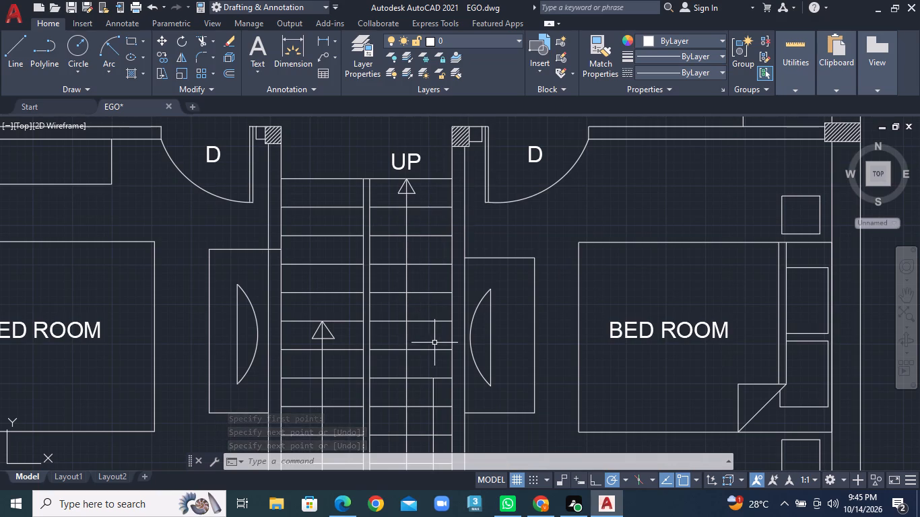
{"action": "left_click", "coordinate": [5, 57]}
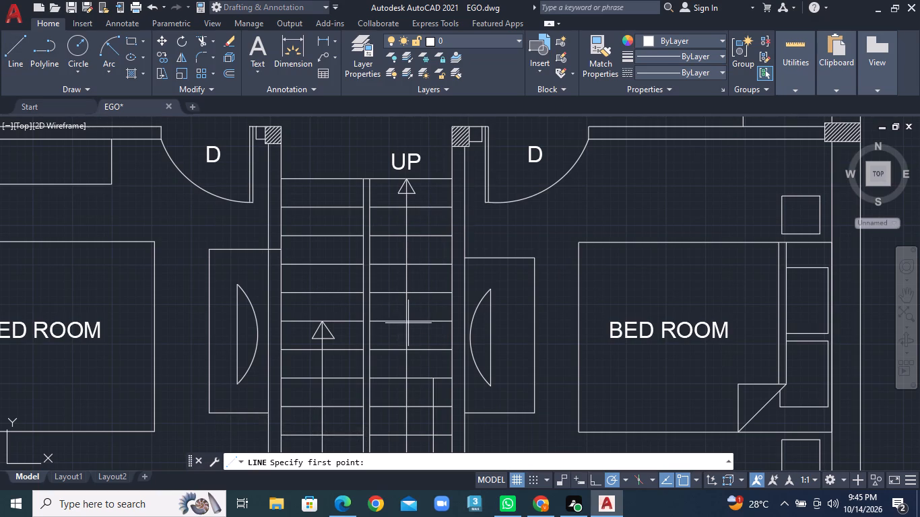
{"action": "left_click", "coordinate": [434, 335]}
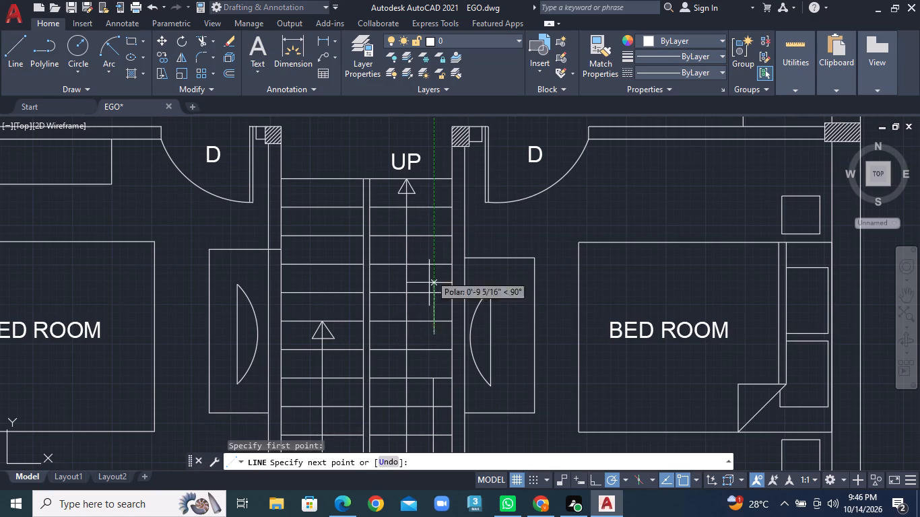
{"action": "left_click", "coordinate": [429, 178]}
{"action": "scroll", "coordinate": [429, 178], "scroll_direction": "up", "scroll_amount": 1}
{"action": "right_click", "coordinate": [429, 178]}
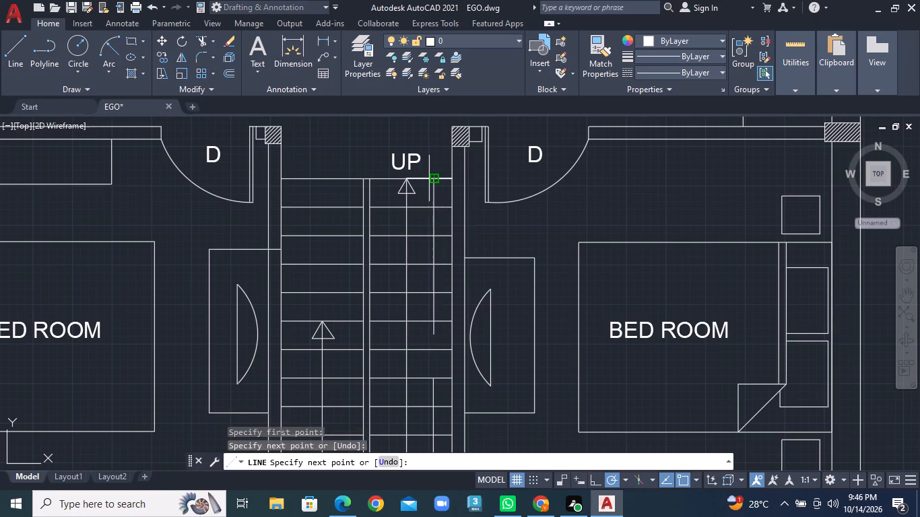
{"action": "left_click", "coordinate": [439, 185]}
Draw an upward-pointing V-shaped arrowhead where the right flight's dimension line meets the top stair edge.
{"action": "left_click", "coordinate": [3, 55]}
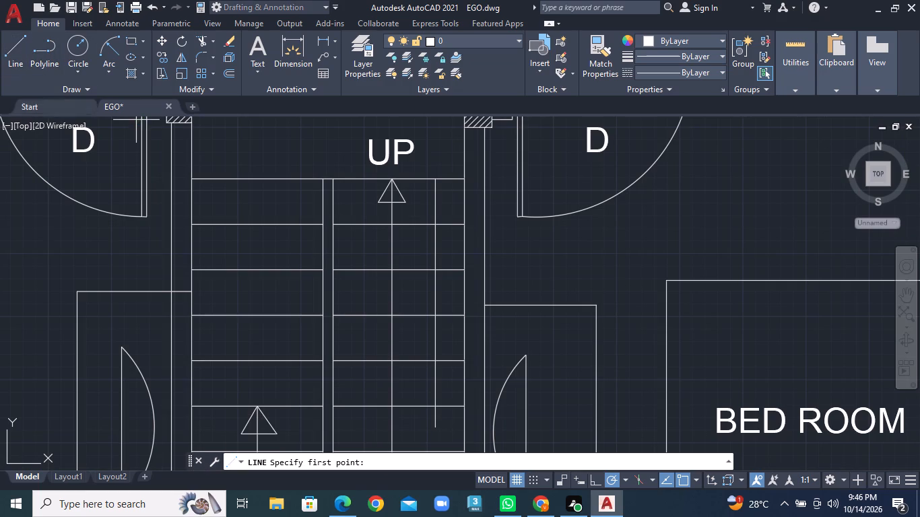
{"action": "scroll", "coordinate": [420, 168], "scroll_direction": "up", "scroll_amount": 2}
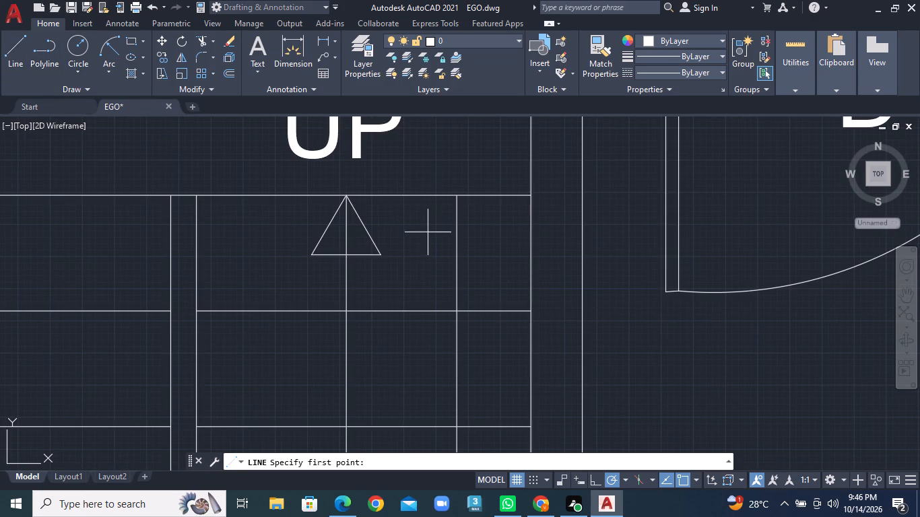
{"action": "left_click", "coordinate": [431, 244]}
{"action": "left_click", "coordinate": [460, 196]}
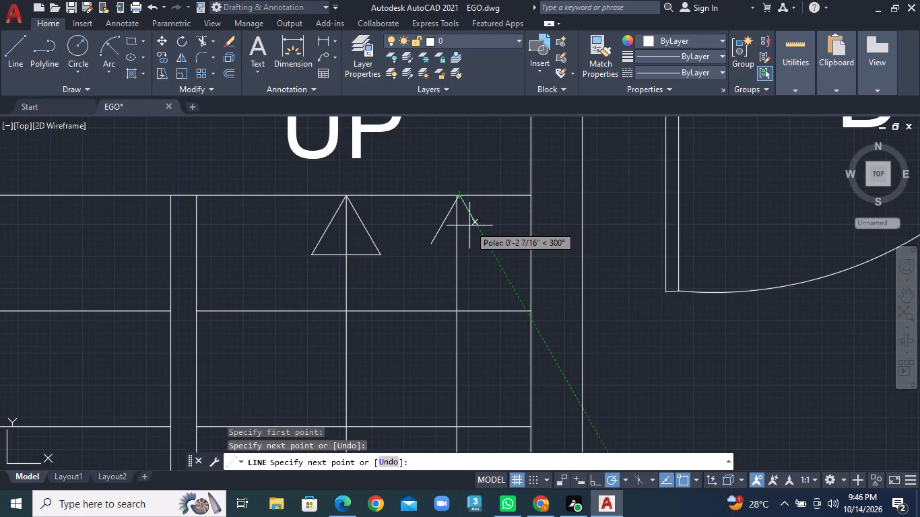
{"action": "key", "text": "ctrl+z"}
{"action": "scroll", "coordinate": [448, 218], "scroll_direction": "up", "scroll_amount": 2}
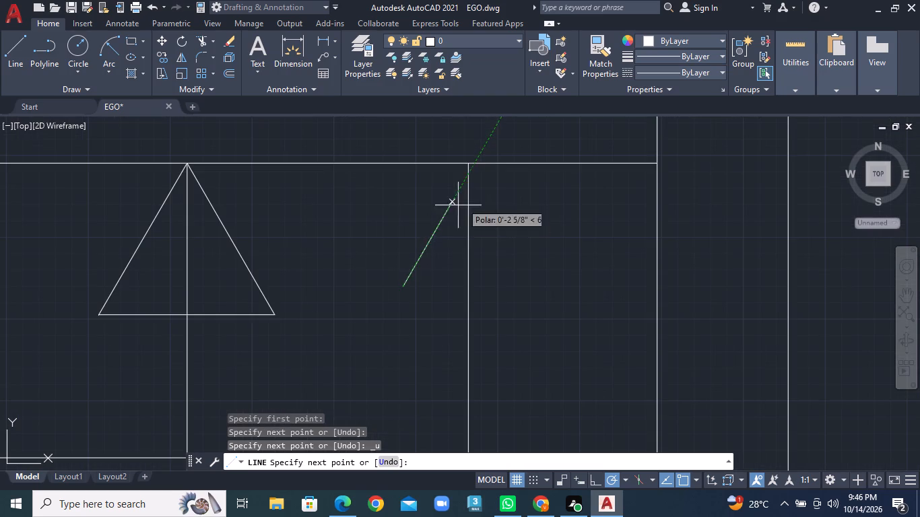
{"action": "left_click", "coordinate": [469, 166]}
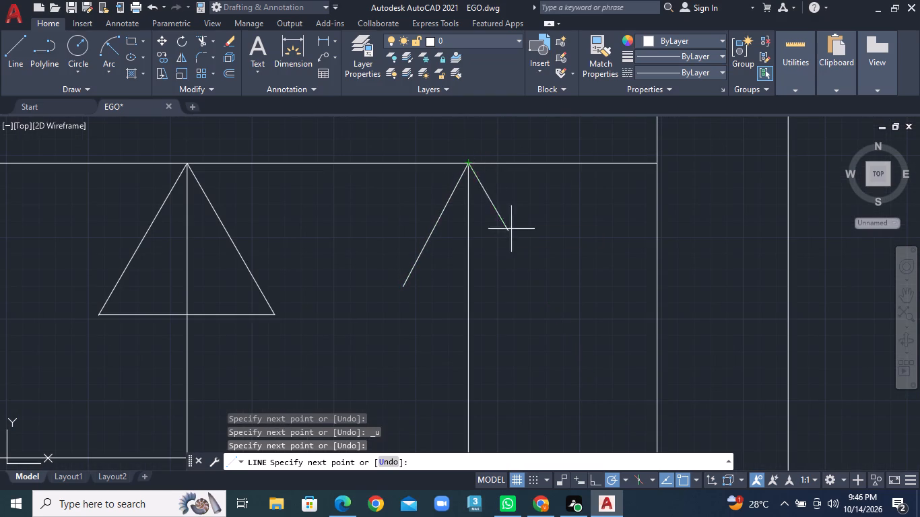
{"action": "left_click", "coordinate": [525, 277]}
{"action": "right_click", "coordinate": [525, 277]}
{"action": "left_click", "coordinate": [554, 285]}
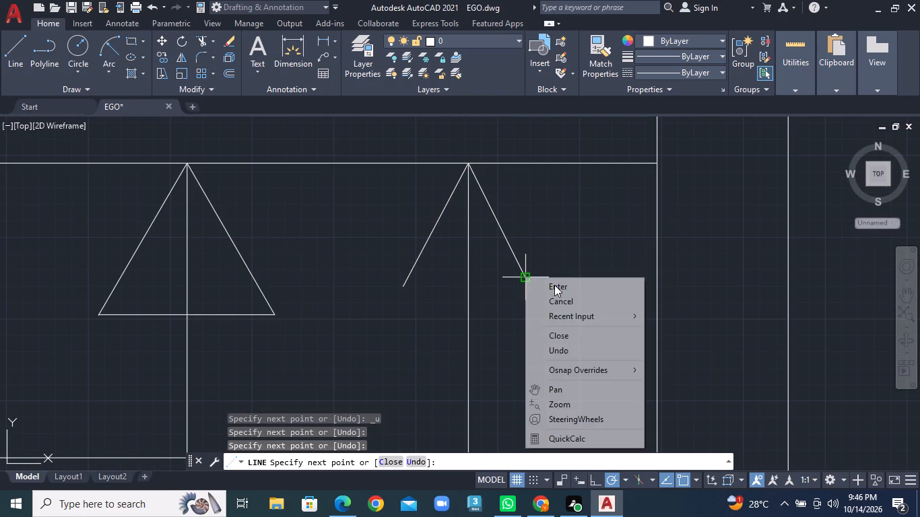
Draw a downward-pointing V-shaped arrowhead where the right flight's dimension line meets the bottom stair edge.
{"action": "left_click", "coordinate": [9, 66]}
{"action": "scroll", "coordinate": [435, 258], "scroll_direction": "down", "scroll_amount": 3}
{"action": "scroll", "coordinate": [494, 295], "scroll_direction": "down", "scroll_amount": 2}
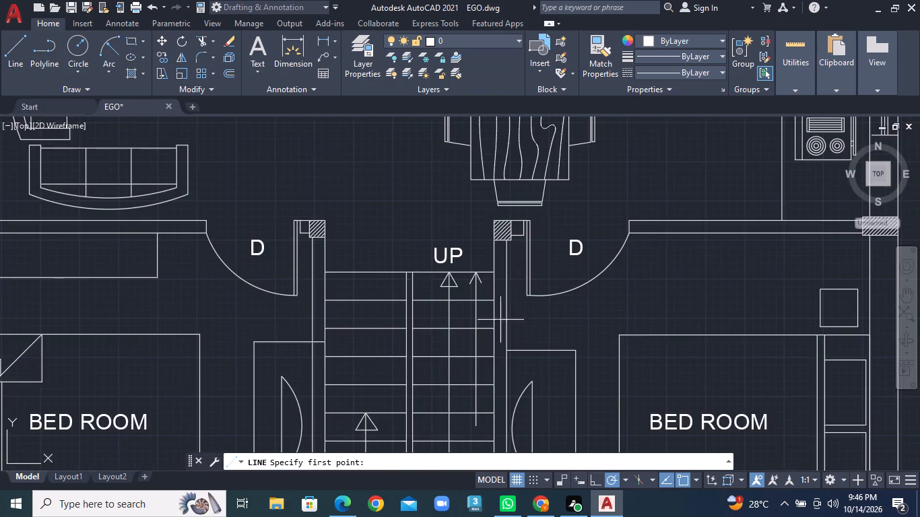
{"action": "middle_click_drag", "start_coordinate": [492, 338], "coordinate": [483, 188]}
{"action": "middle_click_drag", "start_coordinate": [453, 317], "coordinate": [445, 193]}
{"action": "scroll", "coordinate": [460, 294], "scroll_direction": "up", "scroll_amount": 3}
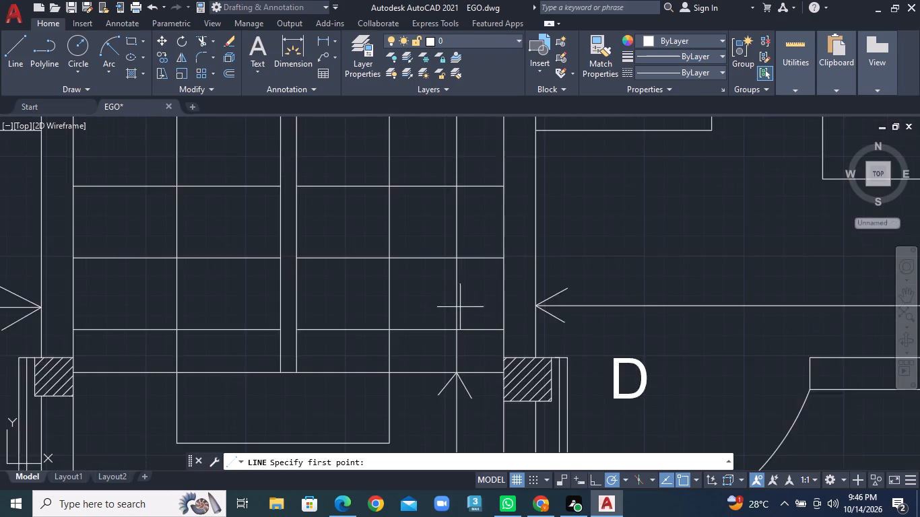
{"action": "scroll", "coordinate": [460, 307], "scroll_direction": "up", "scroll_amount": 1}
{"action": "middle_click_drag", "start_coordinate": [457, 338], "coordinate": [447, 187]}
{"action": "left_click", "coordinate": [411, 266]}
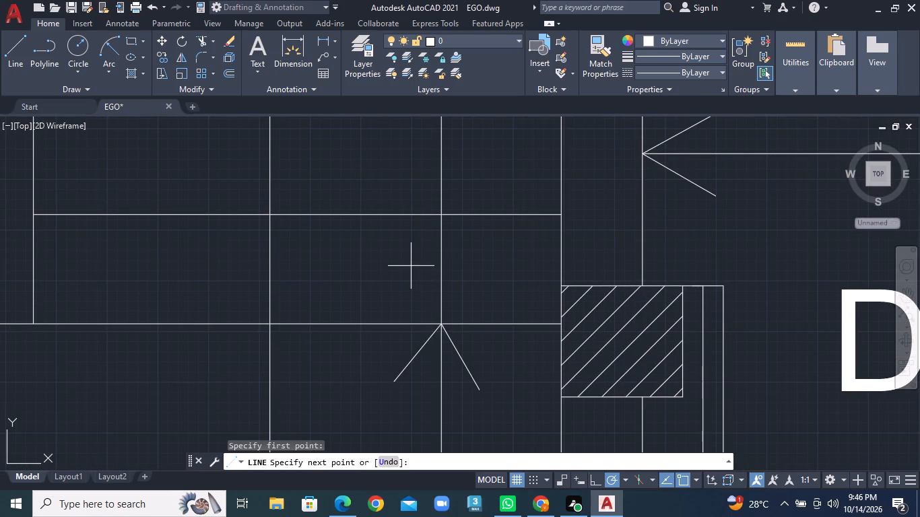
{"action": "left_click", "coordinate": [445, 327]}
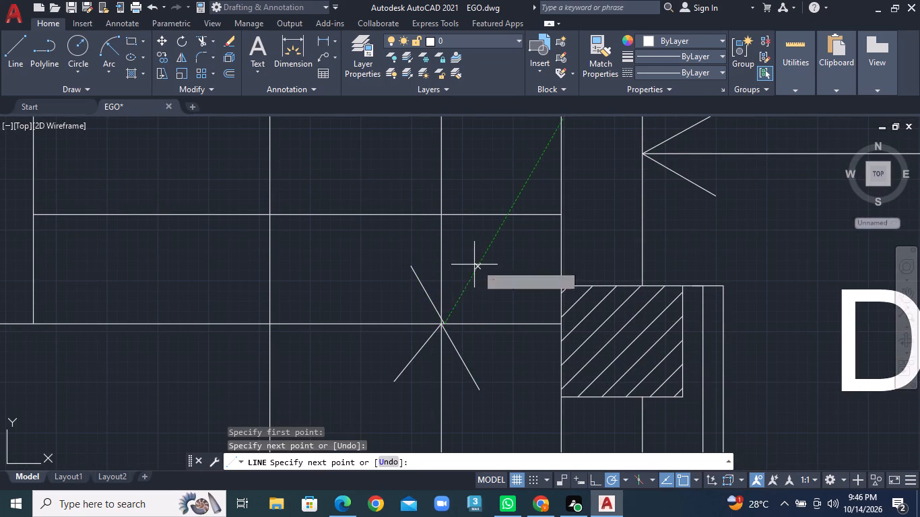
{"action": "key", "text": "ctrl+z"}
{"action": "scroll", "coordinate": [436, 284], "scroll_direction": "up", "scroll_amount": 2}
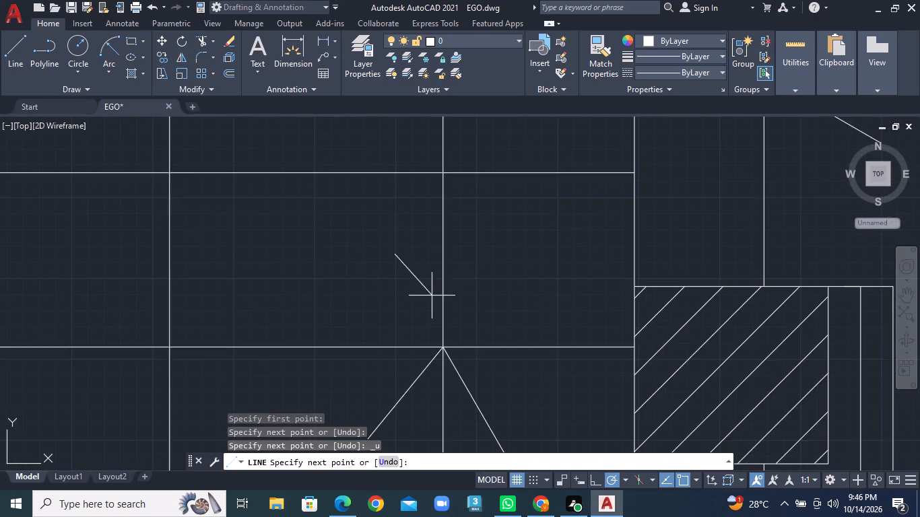
{"action": "scroll", "coordinate": [431, 304], "scroll_direction": "up", "scroll_amount": 2}
{"action": "left_click", "coordinate": [459, 417]}
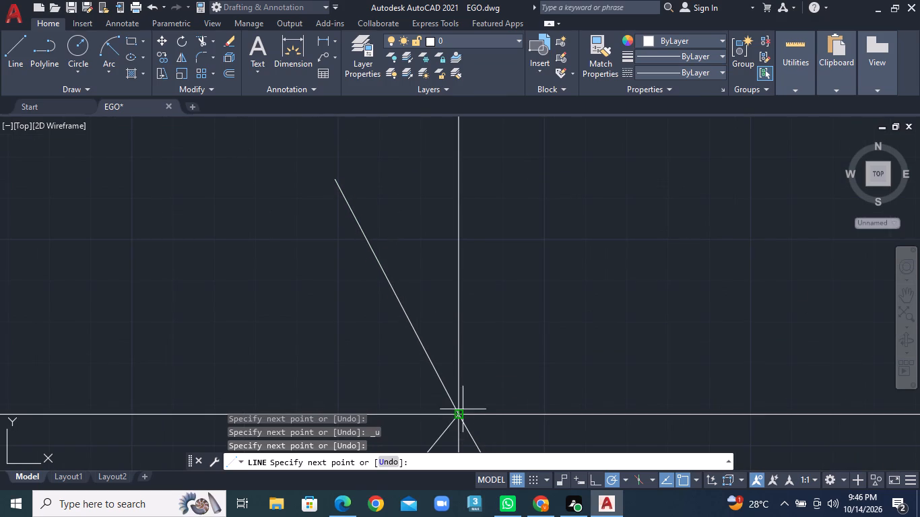
{"action": "left_click", "coordinate": [543, 184]}
{"action": "right_click", "coordinate": [543, 184]}
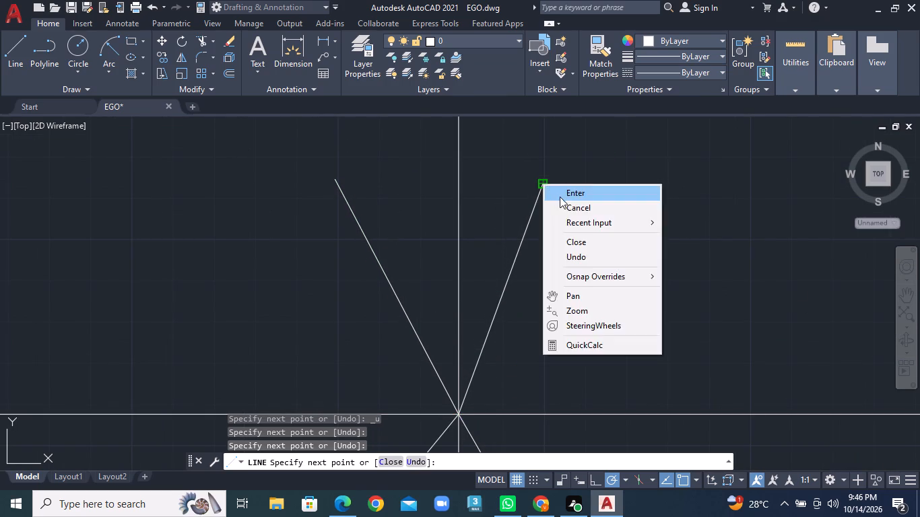
{"action": "left_click", "coordinate": [560, 197]}
Add the multiline text 9'2" at the gap in the right stair flight's vertical dimension line.
{"action": "scroll", "coordinate": [472, 225], "scroll_direction": "down", "scroll_amount": 5}
{"action": "middle_click_drag", "start_coordinate": [424, 239], "coordinate": [427, 244]}
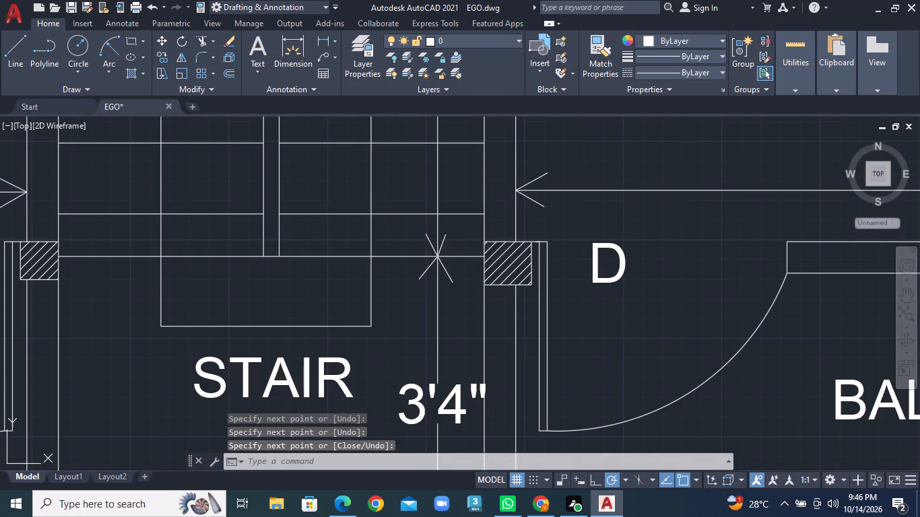
{"action": "middle_click_drag", "start_coordinate": [427, 244], "coordinate": [494, 407]}
{"action": "middle_click_drag", "start_coordinate": [504, 240], "coordinate": [502, 244]}
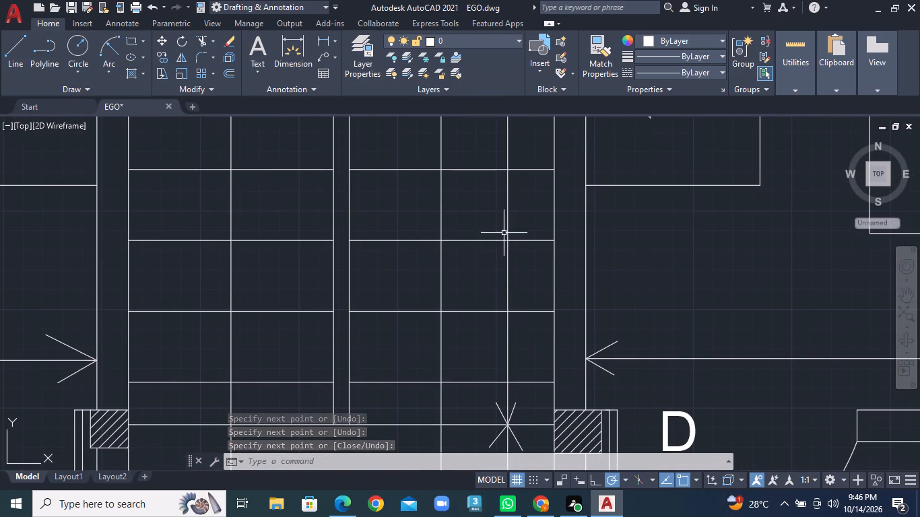
{"action": "middle_click_drag", "start_coordinate": [502, 244], "coordinate": [490, 359]}
{"action": "scroll", "coordinate": [491, 184], "scroll_direction": "up", "scroll_amount": 1}
{"action": "middle_click_drag", "start_coordinate": [491, 184], "coordinate": [490, 269]}
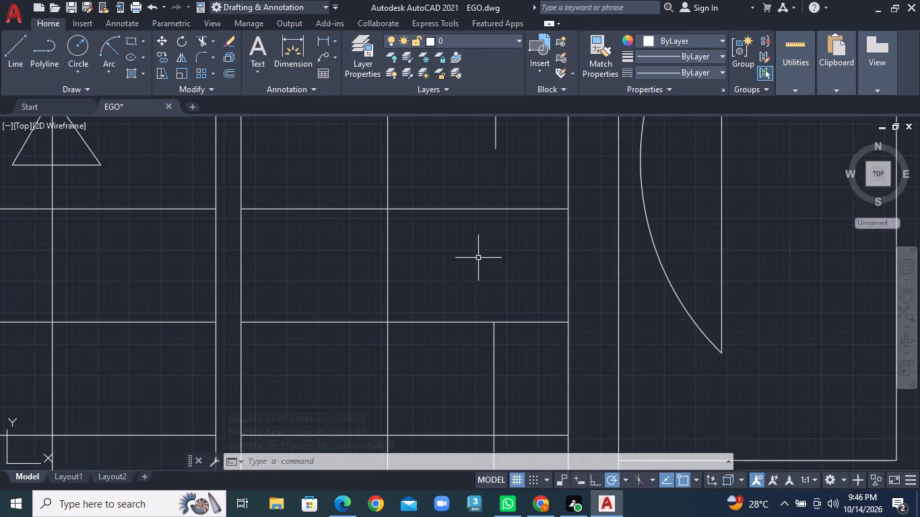
{"action": "right_click", "coordinate": [464, 254]}
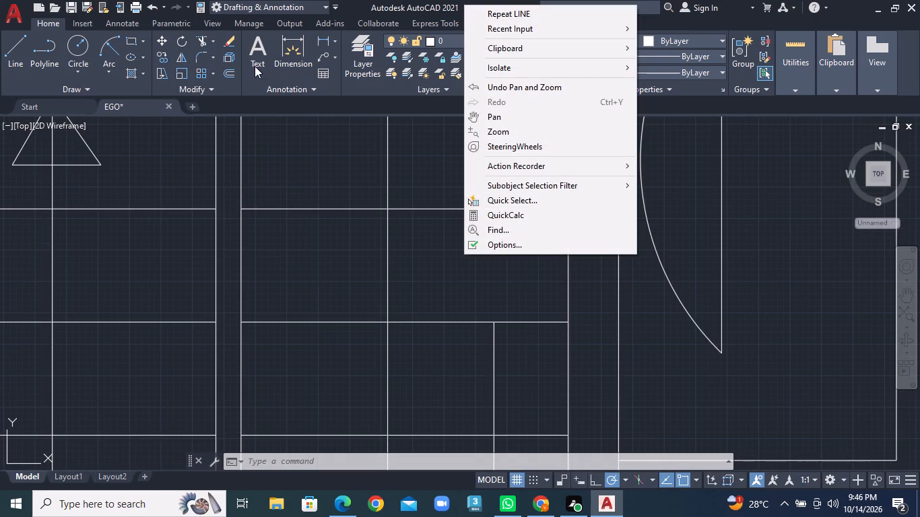
{"action": "left_click", "coordinate": [255, 65]}
{"action": "left_click", "coordinate": [278, 95]}
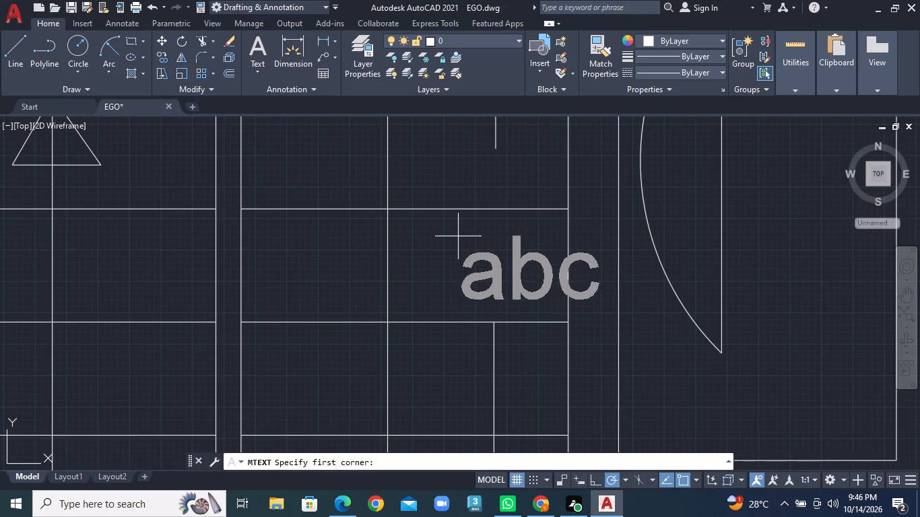
{"action": "left_click", "coordinate": [443, 188]}
{"action": "left_click", "coordinate": [535, 278]}
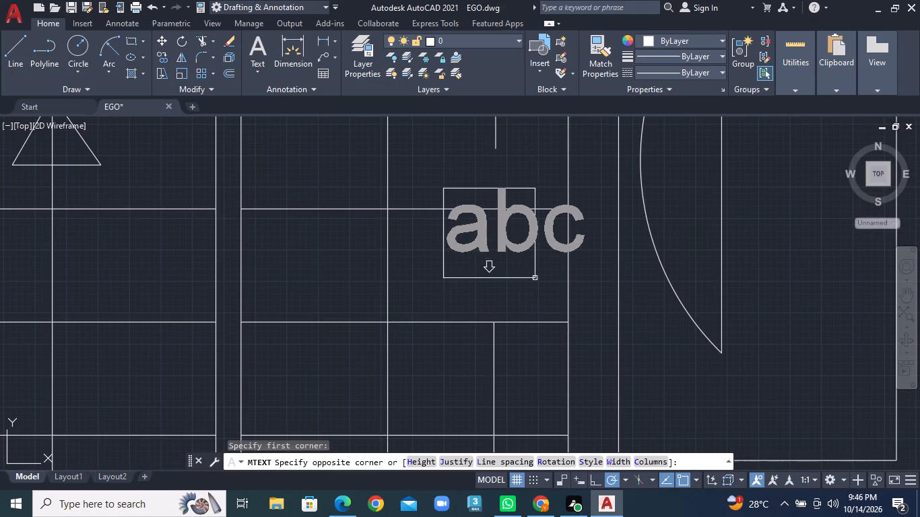
{"action": "type", "text": "9'2\""}
{"action": "left_click", "coordinate": [590, 322]}
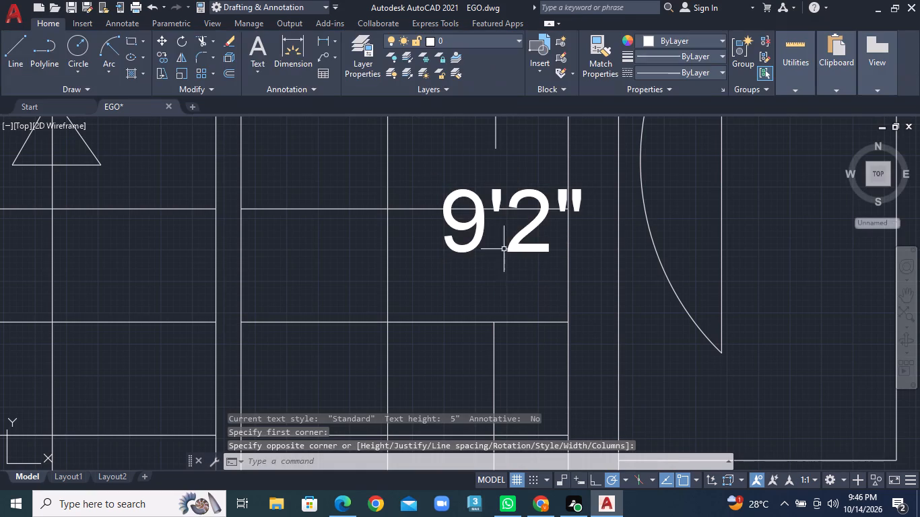
Move the 9'2" text slightly down and left so it sits inside the dimension line's gap, within the stair flight.
{"action": "left_click", "coordinate": [477, 216]}
{"action": "right_click", "coordinate": [477, 216]}
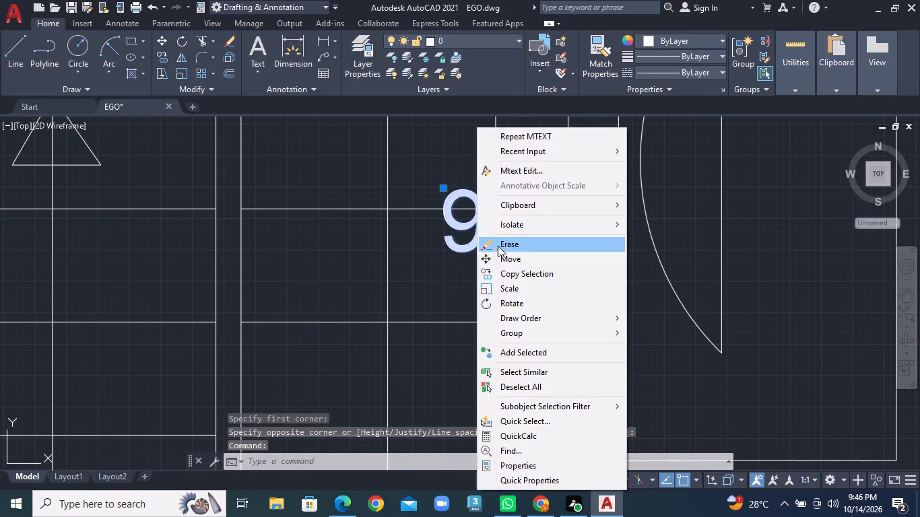
{"action": "left_click", "coordinate": [511, 263]}
{"action": "left_click", "coordinate": [482, 227]}
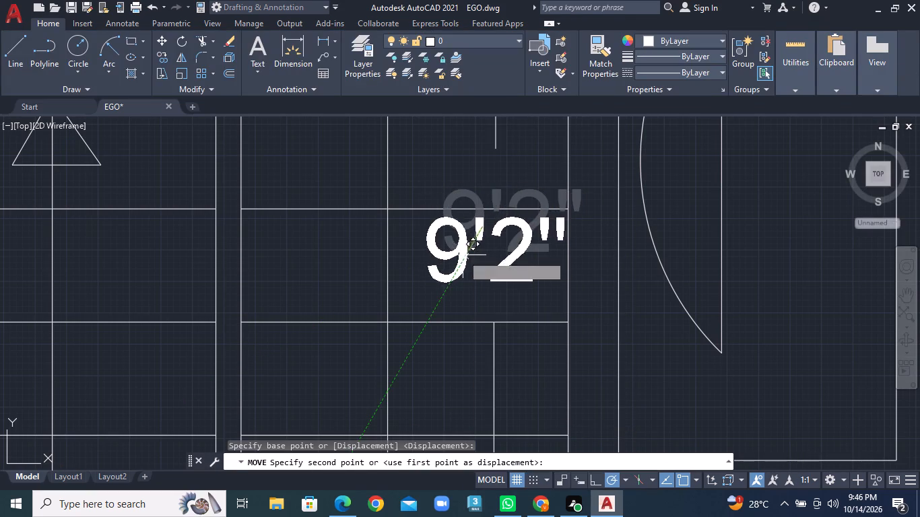
{"action": "left_click", "coordinate": [463, 255]}
Add the multiline text STAIR in the left stair flight, just above the up-arrow's triangular head.
{"action": "scroll", "coordinate": [470, 258], "scroll_direction": "down", "scroll_amount": 2}
{"action": "scroll", "coordinate": [558, 270], "scroll_direction": "down", "scroll_amount": 1}
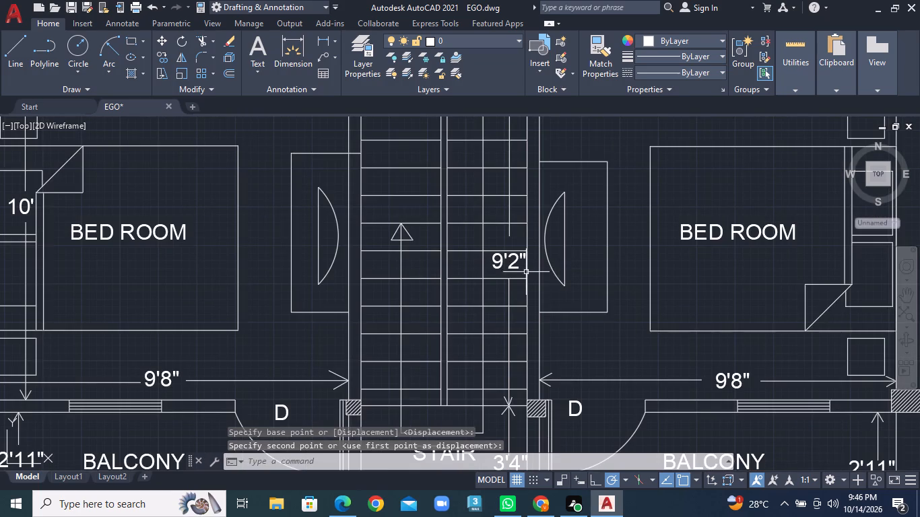
{"action": "scroll", "coordinate": [356, 185], "scroll_direction": "up", "scroll_amount": 2}
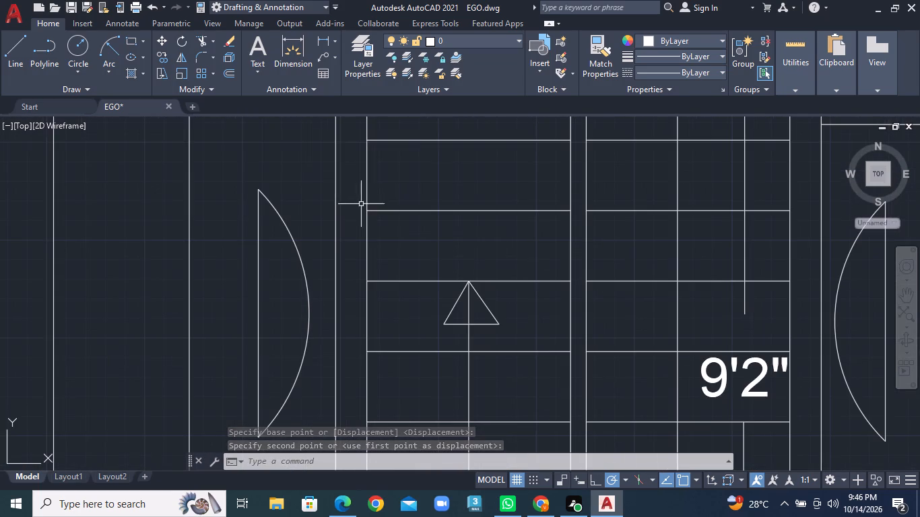
{"action": "right_click", "coordinate": [379, 232]}
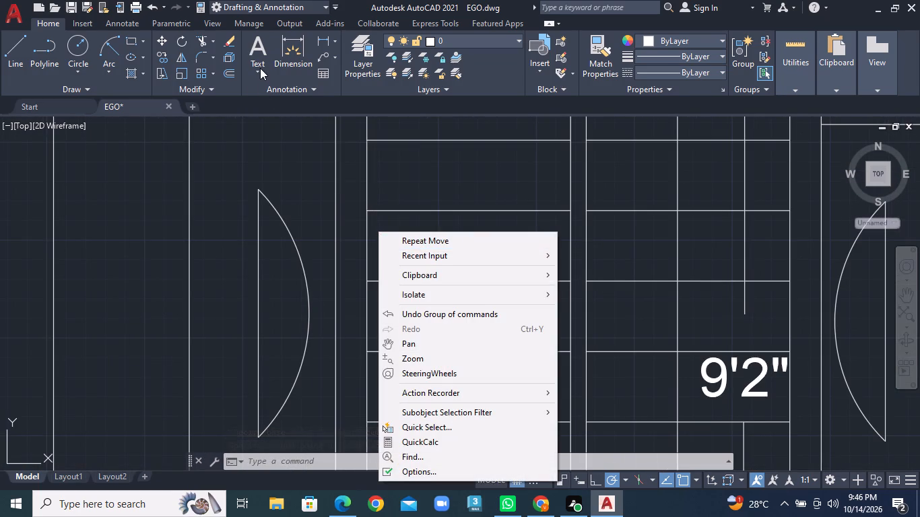
{"action": "left_click", "coordinate": [260, 68]}
{"action": "left_click", "coordinate": [267, 88]}
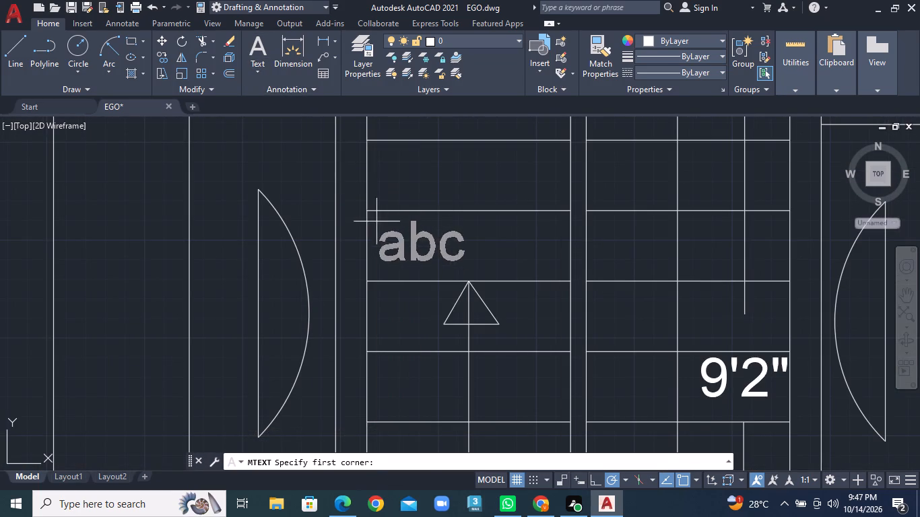
{"action": "left_click", "coordinate": [379, 223]}
{"action": "left_click", "coordinate": [557, 271]}
{"action": "key", "text": "s"}
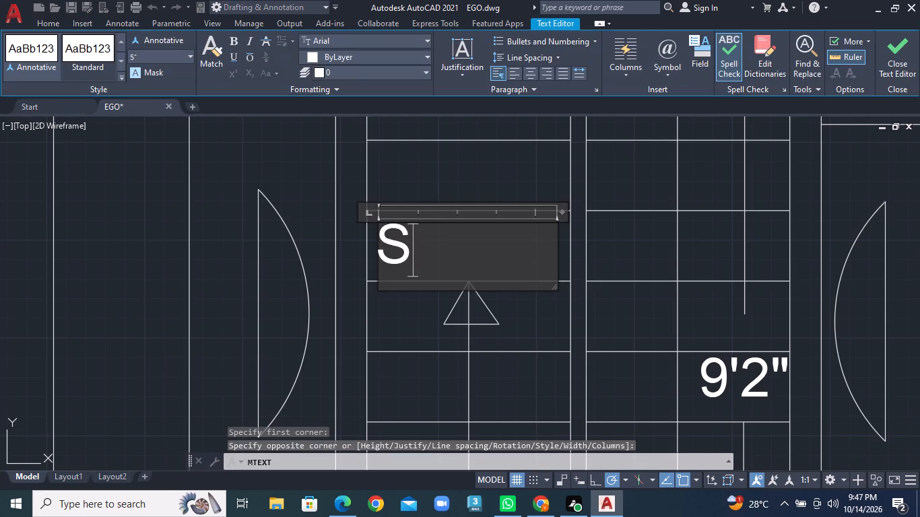
{"action": "key", "text": "t"}
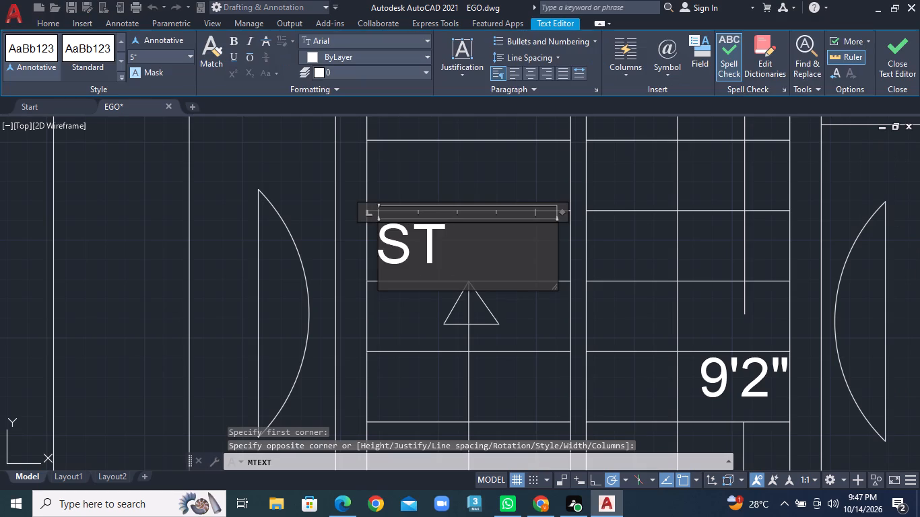
{"action": "key", "text": "a"}
{"action": "type", "text": "IR"}
{"action": "left_click", "coordinate": [544, 298]}
Draw the upper part of a vertical dimension line in the right bedroom, about 4' down from the upper wall onto the upper pillow.
{"action": "scroll", "coordinate": [542, 298], "scroll_direction": "down", "scroll_amount": 2}
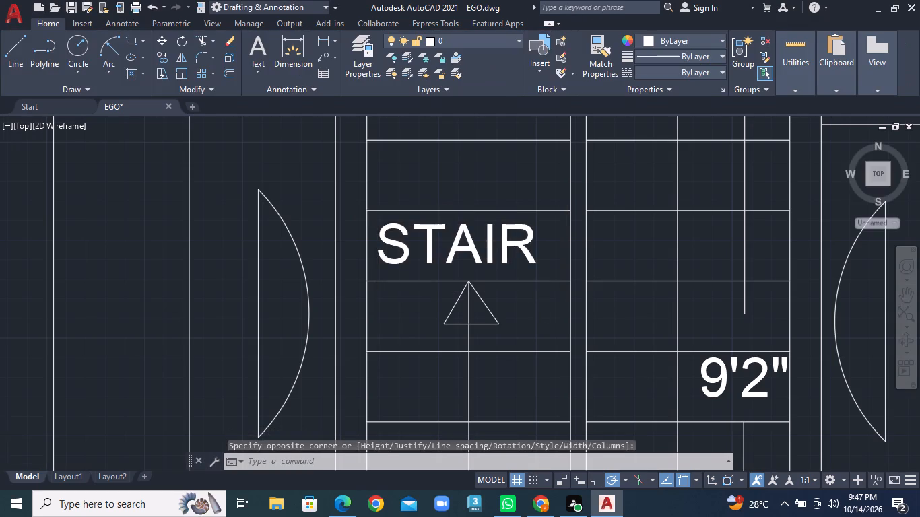
{"action": "scroll", "coordinate": [533, 298], "scroll_direction": "down", "scroll_amount": 2}
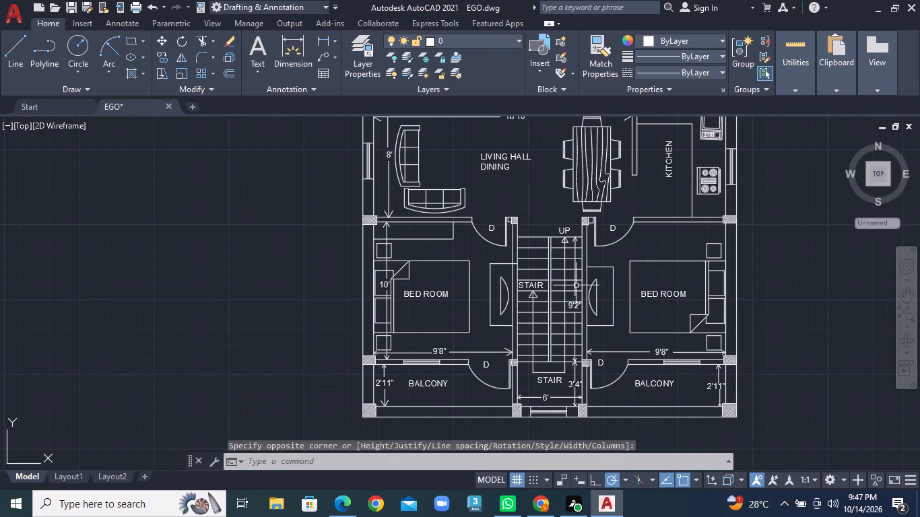
{"action": "middle_click_drag", "start_coordinate": [641, 289], "coordinate": [514, 277]}
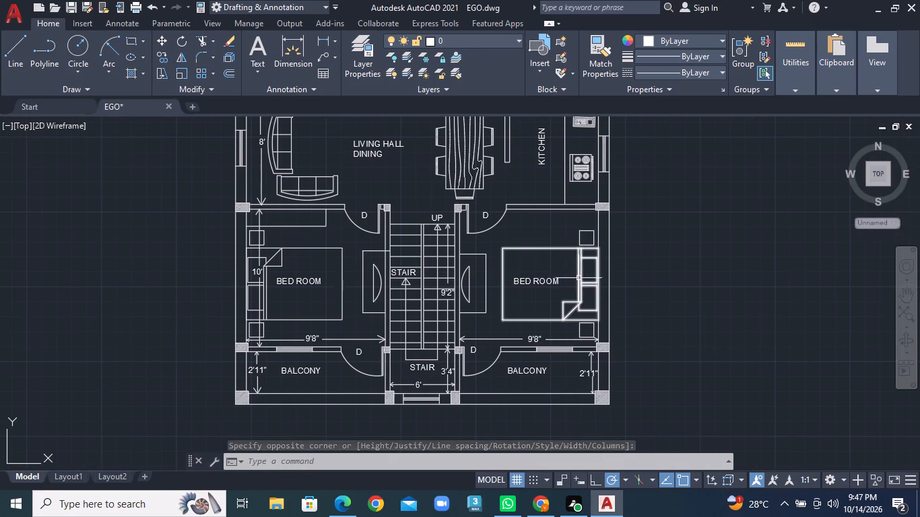
{"action": "scroll", "coordinate": [568, 288], "scroll_direction": "up", "scroll_amount": 2}
{"action": "middle_click_drag", "start_coordinate": [555, 280], "coordinate": [520, 296]}
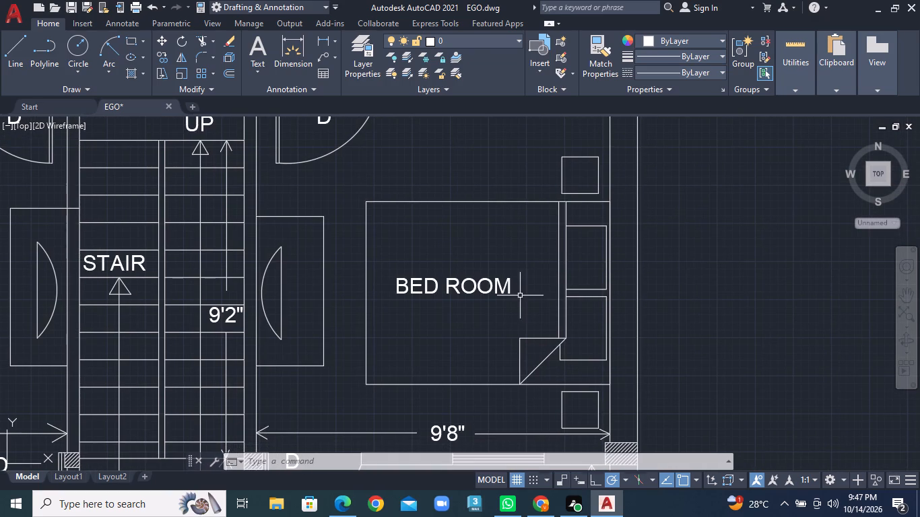
{"action": "left_click", "coordinate": [10, 54]}
{"action": "middle_click_drag", "start_coordinate": [601, 200], "coordinate": [592, 260]}
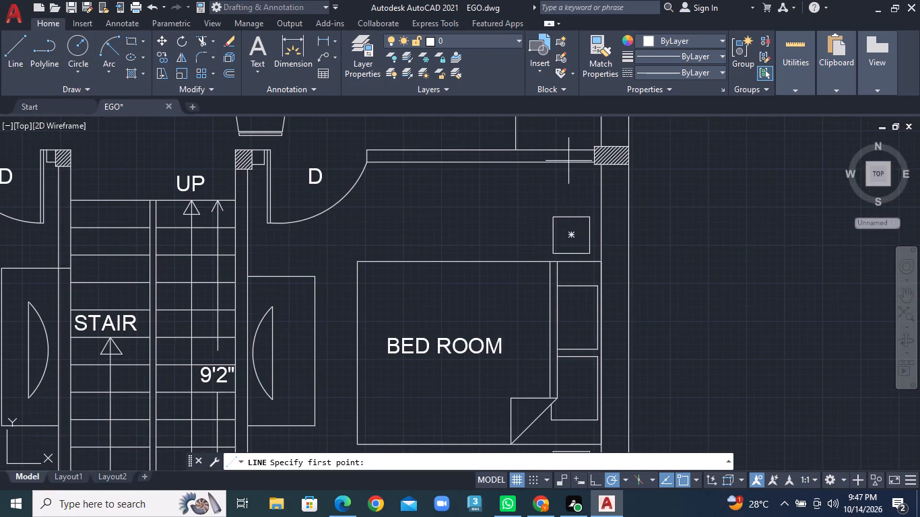
{"action": "left_click", "coordinate": [568, 161]}
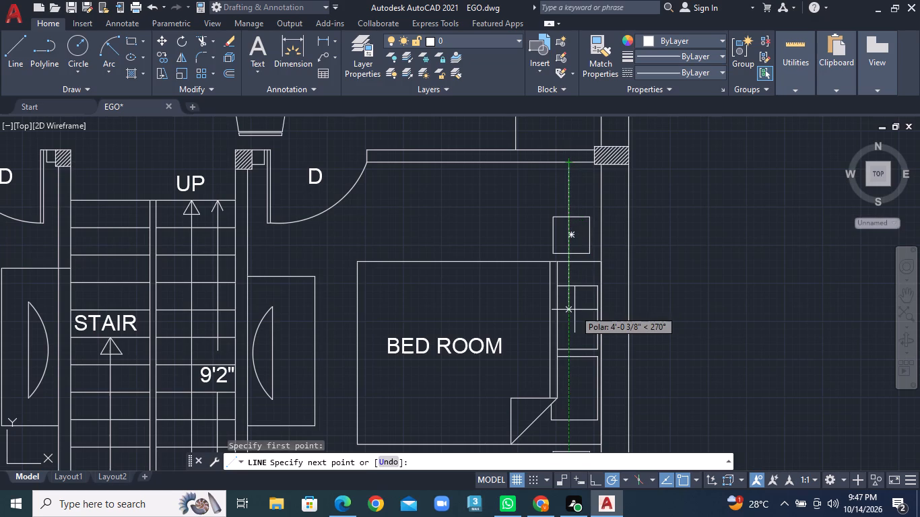
{"action": "middle_click_drag", "start_coordinate": [574, 310], "coordinate": [574, 195]}
{"action": "left_click", "coordinate": [574, 195]}
{"action": "right_click", "coordinate": [574, 195]}
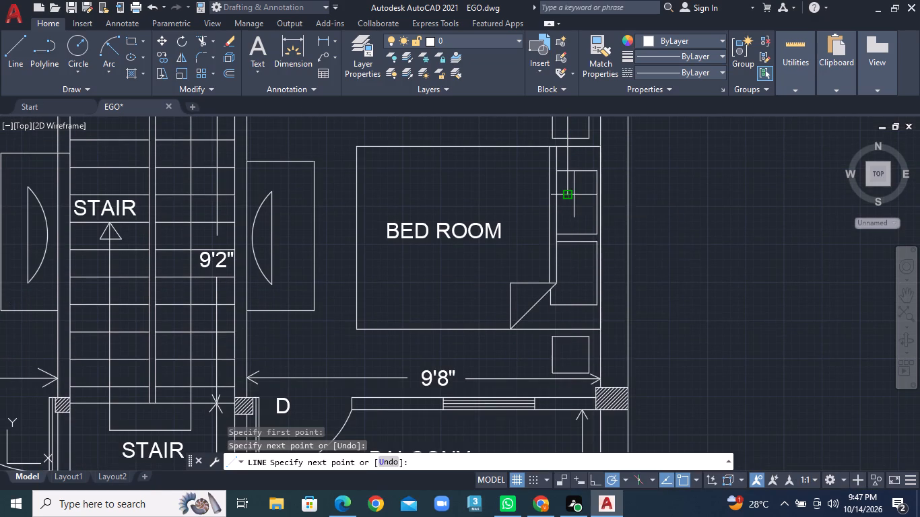
{"action": "left_click", "coordinate": [616, 210]}
Draw the lower part of the right bedroom's vertical dimension line from the upper pillow's bottom edge to the balcony wall.
{"action": "left_click", "coordinate": [7, 37]}
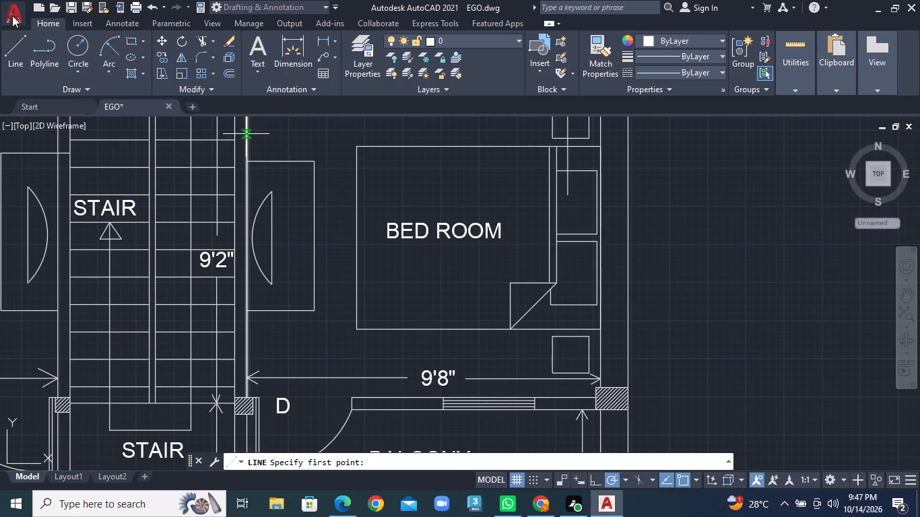
{"action": "left_click", "coordinate": [570, 234]}
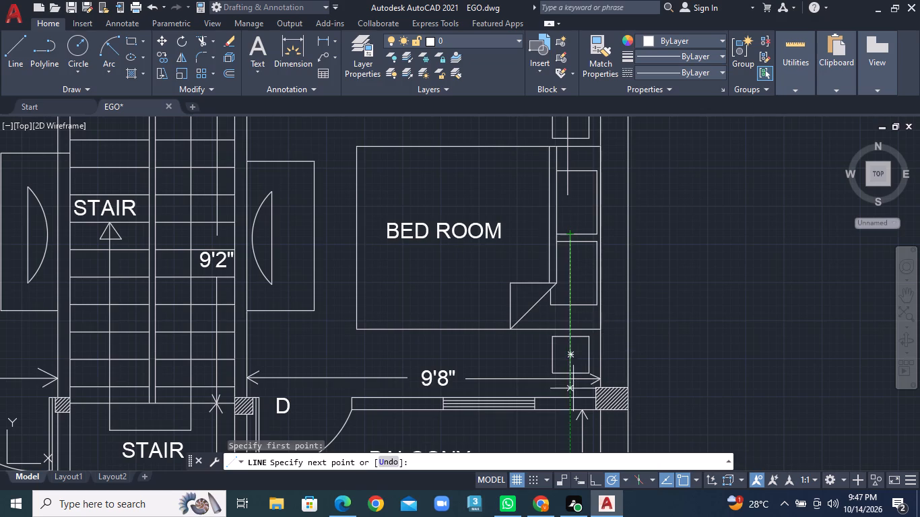
{"action": "left_click", "coordinate": [574, 400]}
{"action": "right_click", "coordinate": [574, 400]}
{"action": "double_click", "coordinate": [618, 245]}
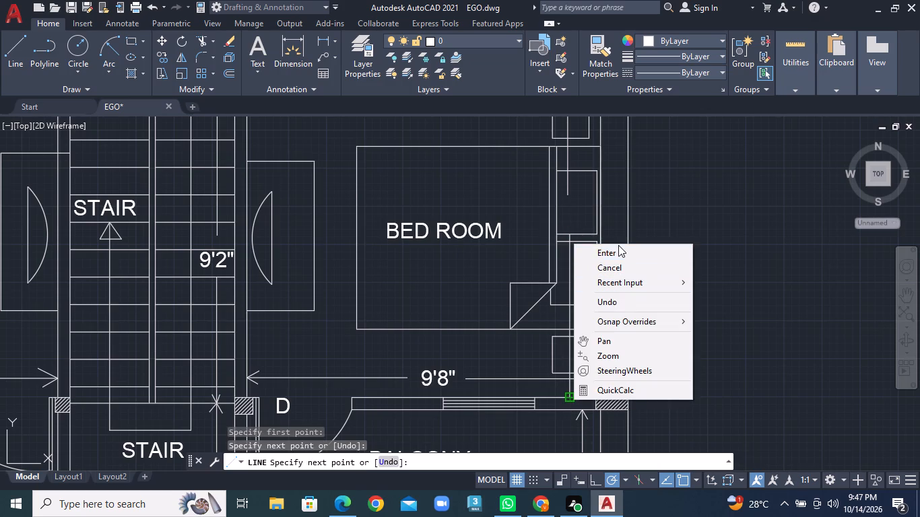
{"action": "left_click", "coordinate": [618, 254]}
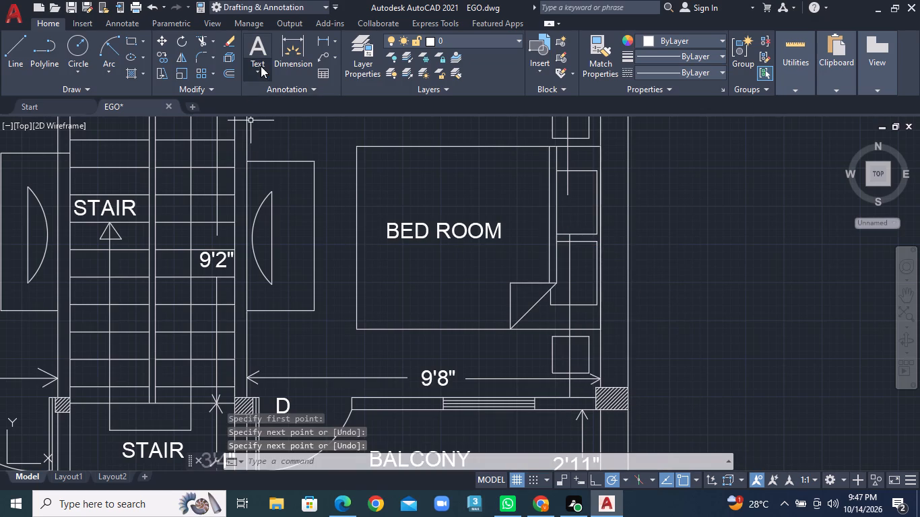
Add the multiline text 10' in the gap of the right bedroom's vertical dimension line, over the upper pillow.
{"action": "left_click", "coordinate": [261, 66]}
{"action": "left_click", "coordinate": [270, 96]}
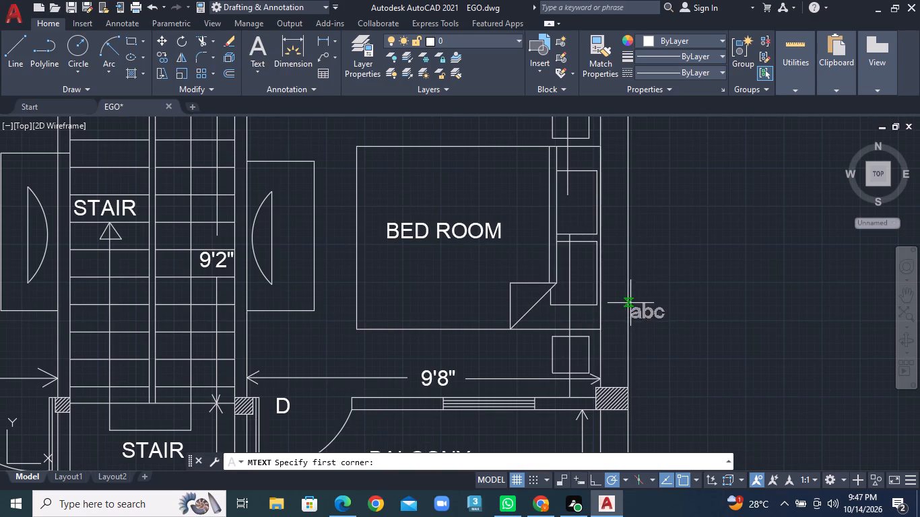
{"action": "scroll", "coordinate": [579, 205], "scroll_direction": "up", "scroll_amount": 2}
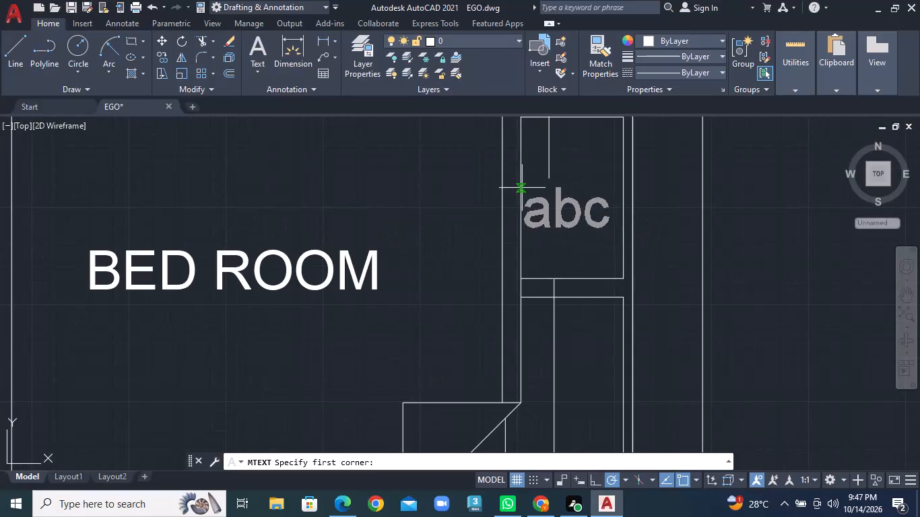
{"action": "left_click", "coordinate": [535, 190]}
{"action": "left_click", "coordinate": [586, 244]}
{"action": "type", "text": "10'"}
{"action": "left_click", "coordinate": [678, 238]}
Draw an upward-pointing V-shaped arrowhead where the right bedroom's vertical dimension line meets the upper wall.
{"action": "scroll", "coordinate": [675, 238], "scroll_direction": "up", "scroll_amount": 1}
{"action": "scroll", "coordinate": [668, 238], "scroll_direction": "down", "scroll_amount": 2}
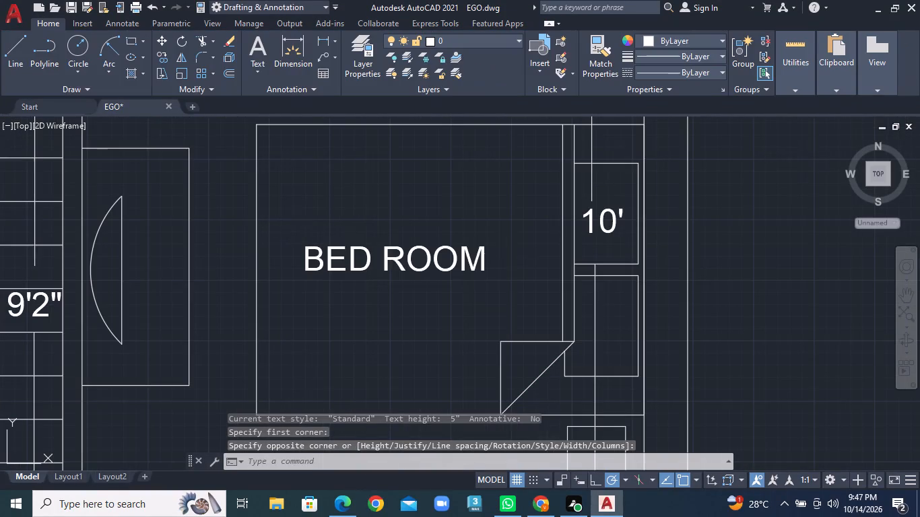
{"action": "left_click", "coordinate": [0, 62]}
{"action": "left_click", "coordinate": [9, 51]}
{"action": "middle_click_drag", "start_coordinate": [671, 211], "coordinate": [608, 385]}
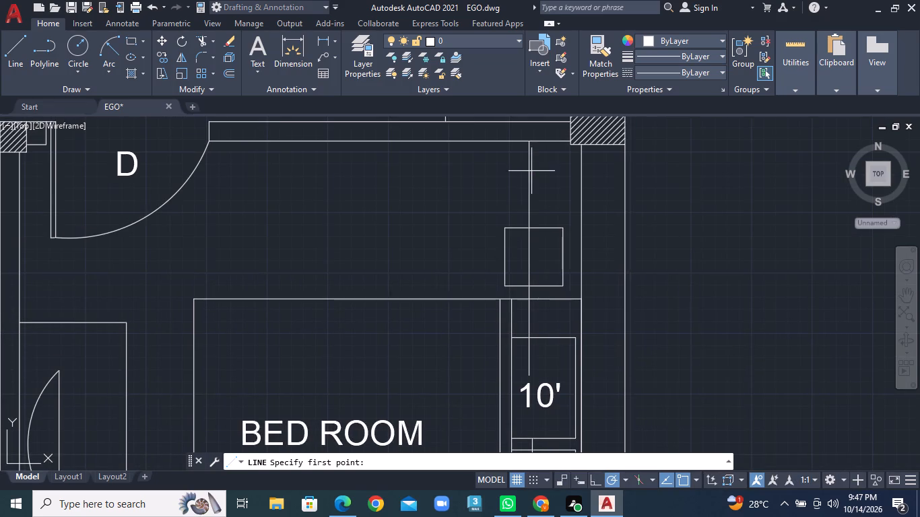
{"action": "scroll", "coordinate": [531, 164], "scroll_direction": "up", "scroll_amount": 2}
{"action": "middle_click_drag", "start_coordinate": [532, 169], "coordinate": [480, 339]}
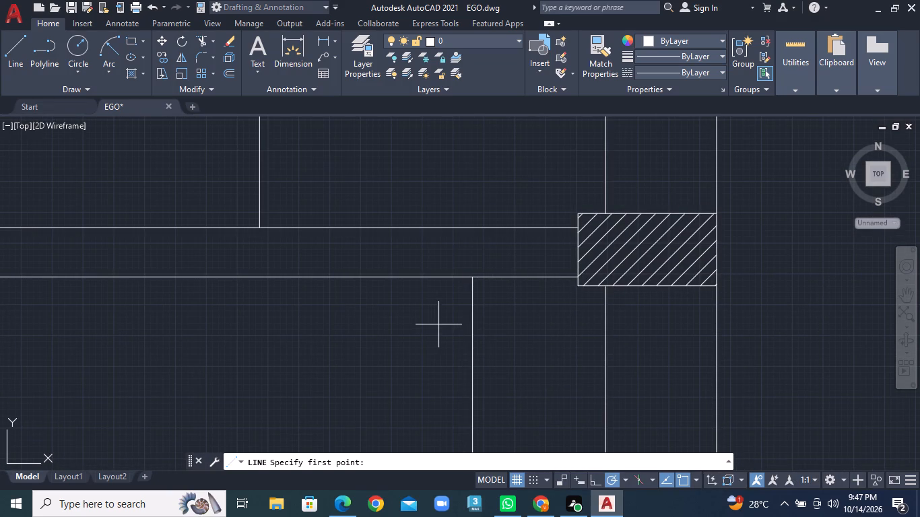
{"action": "left_click", "coordinate": [438, 324]}
{"action": "left_click", "coordinate": [472, 275]}
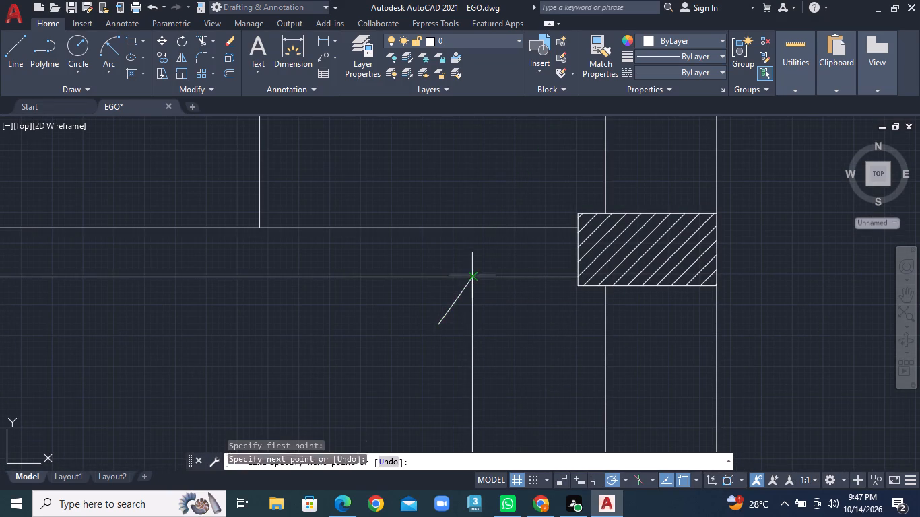
{"action": "left_click", "coordinate": [498, 331]}
{"action": "right_click", "coordinate": [498, 331]}
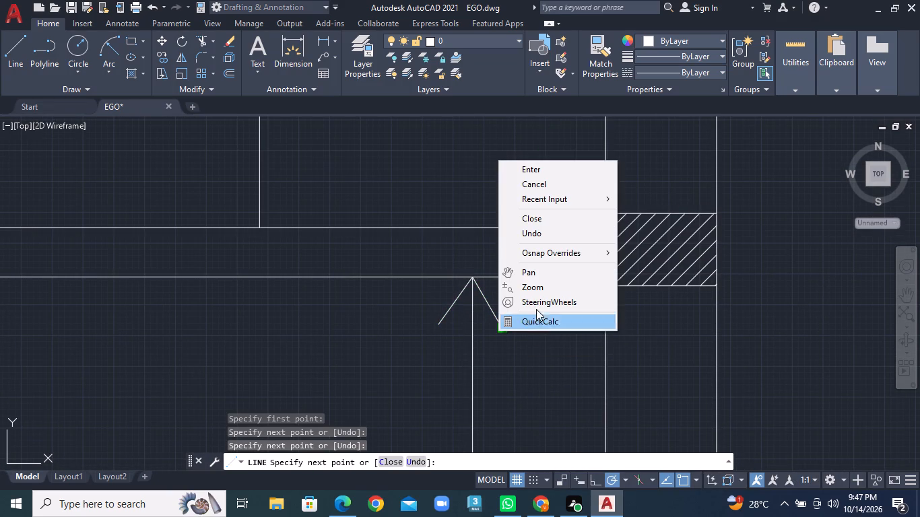
{"action": "left_click", "coordinate": [540, 172]}
Draw a downward-pointing V-shaped arrowhead where the right bedroom's vertical dimension line meets the balcony wall.
{"action": "left_click", "coordinate": [15, 46]}
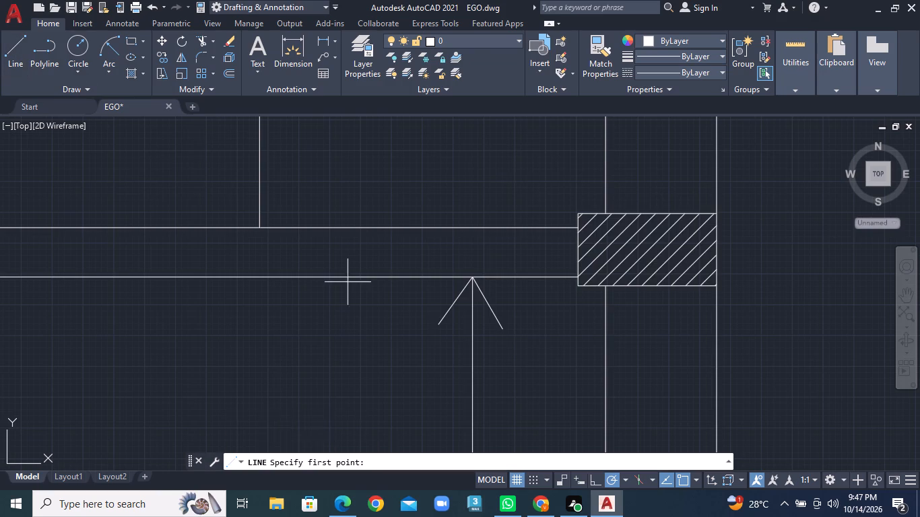
{"action": "scroll", "coordinate": [416, 322], "scroll_direction": "down", "scroll_amount": 2}
{"action": "middle_click_drag", "start_coordinate": [490, 358], "coordinate": [513, 125]}
{"action": "middle_click_drag", "start_coordinate": [416, 369], "coordinate": [470, 156]}
{"action": "middle_click_drag", "start_coordinate": [574, 373], "coordinate": [562, 281]}
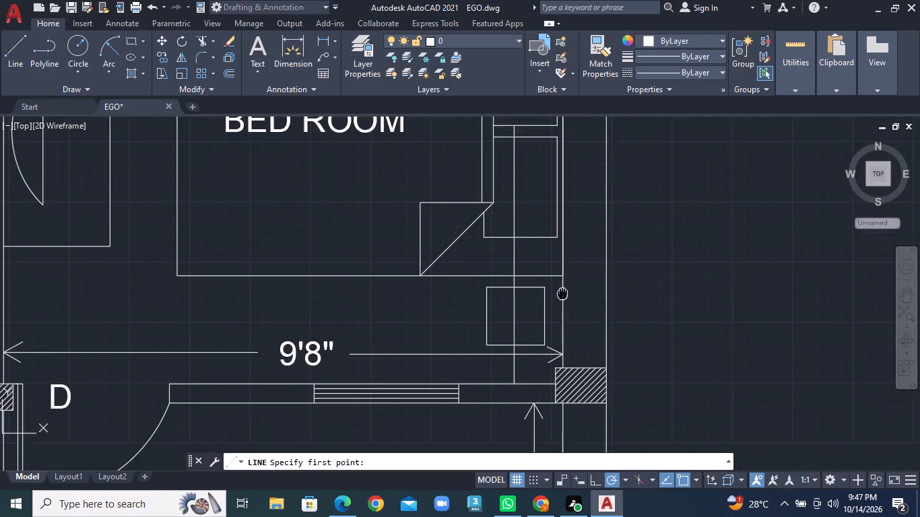
{"action": "middle_click_drag", "start_coordinate": [562, 281], "coordinate": [562, 281]}
{"action": "scroll", "coordinate": [503, 289], "scroll_direction": "up", "scroll_amount": 4}
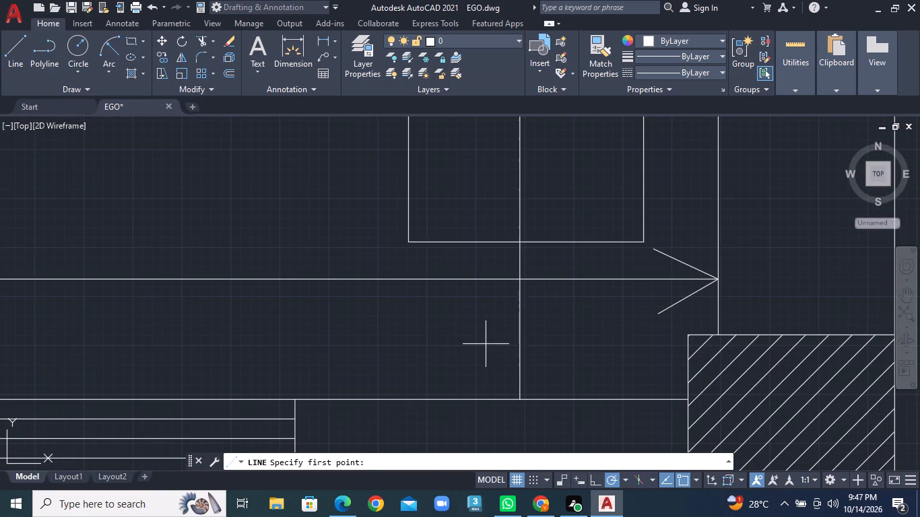
{"action": "left_click", "coordinate": [486, 344]}
{"action": "left_click", "coordinate": [525, 400]}
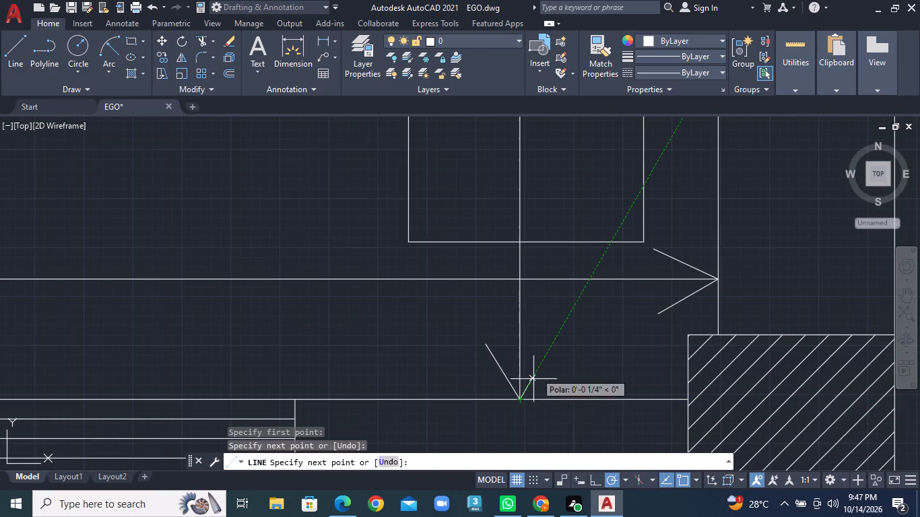
{"action": "right_click", "coordinate": [544, 347]}
{"action": "left_click", "coordinate": [544, 347]}
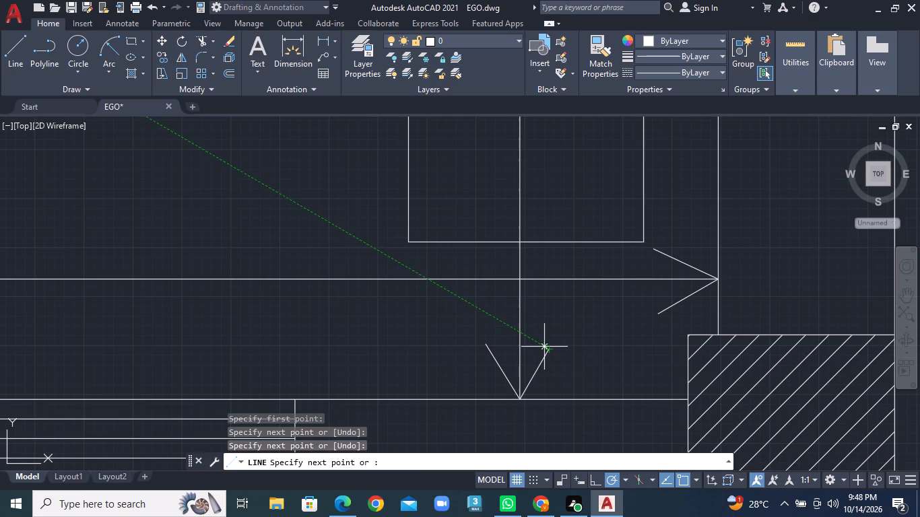
{"action": "right_click", "coordinate": [548, 347]}
{"action": "left_click", "coordinate": [612, 187]}
Move the microwave block straight down the kitchen counter to sit just above the stove, clearing space below the upper wall.
{"action": "scroll", "coordinate": [456, 314], "scroll_direction": "down", "scroll_amount": 2}
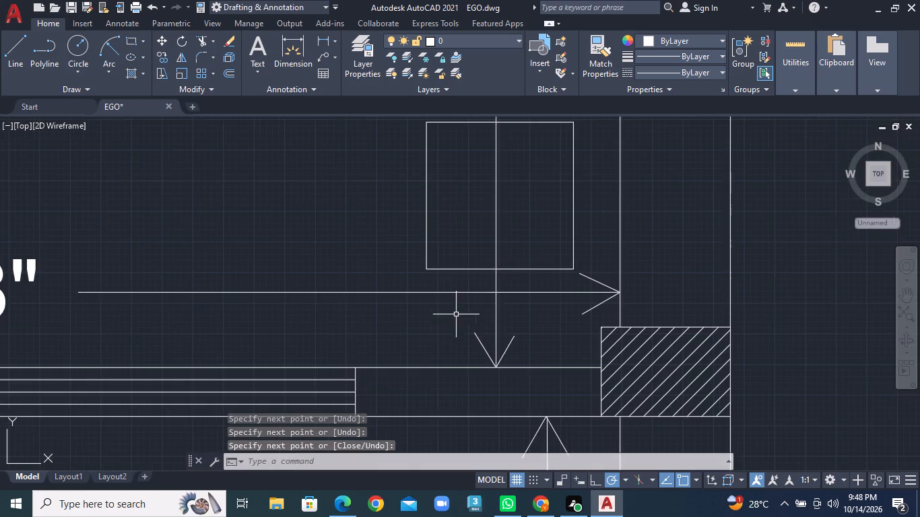
{"action": "scroll", "coordinate": [431, 332], "scroll_direction": "down", "scroll_amount": 3}
{"action": "middle_click_drag", "start_coordinate": [313, 336], "coordinate": [465, 281]}
{"action": "middle_click_drag", "start_coordinate": [508, 308], "coordinate": [499, 368]}
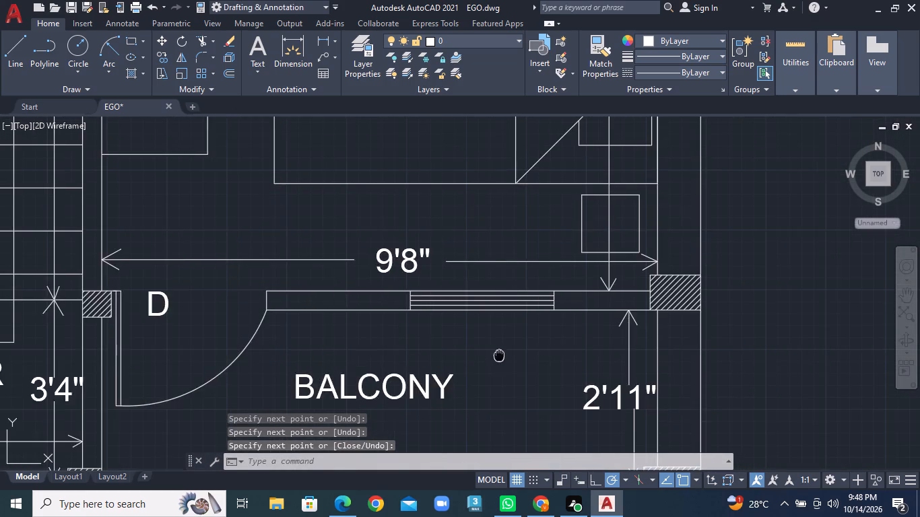
{"action": "middle_click_drag", "start_coordinate": [499, 368], "coordinate": [496, 409]}
{"action": "scroll", "coordinate": [481, 263], "scroll_direction": "down", "scroll_amount": 1}
{"action": "middle_click_drag", "start_coordinate": [481, 237], "coordinate": [504, 394]}
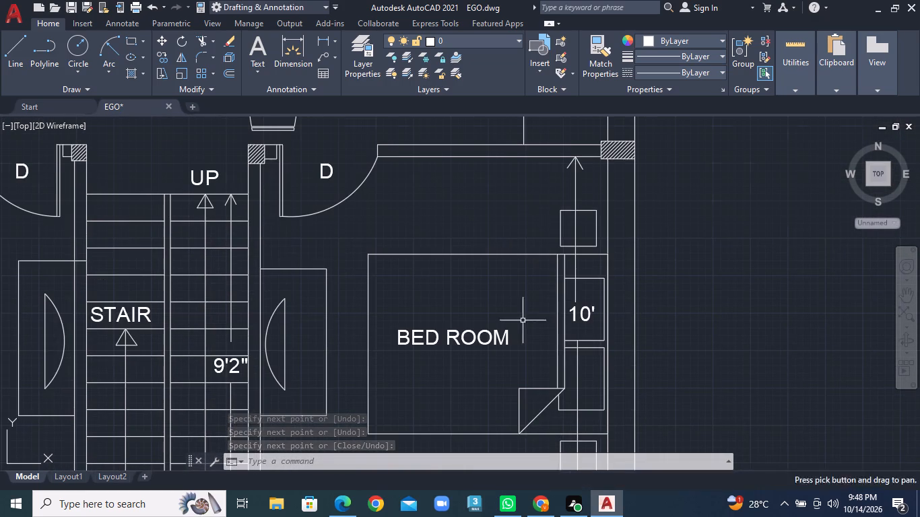
{"action": "middle_click_drag", "start_coordinate": [475, 227], "coordinate": [475, 241]}
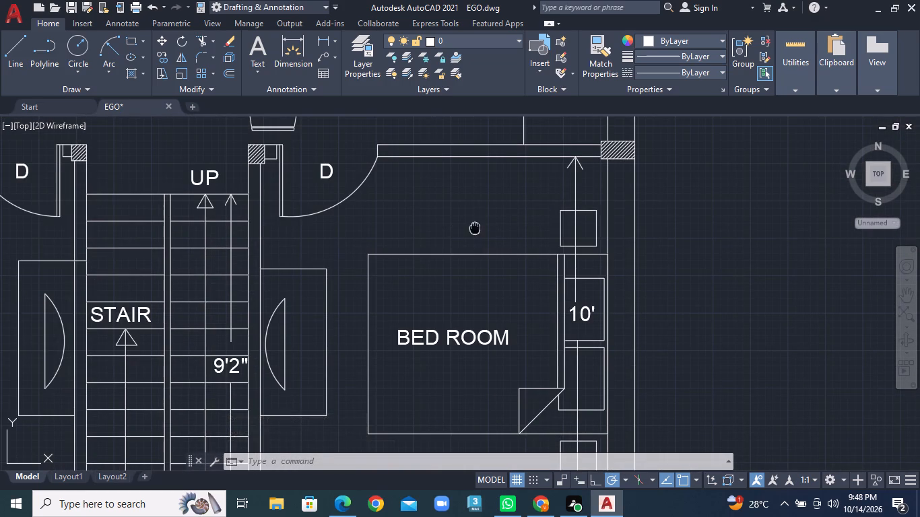
{"action": "middle_click_drag", "start_coordinate": [475, 241], "coordinate": [473, 356]}
{"action": "middle_click_drag", "start_coordinate": [482, 191], "coordinate": [466, 341]}
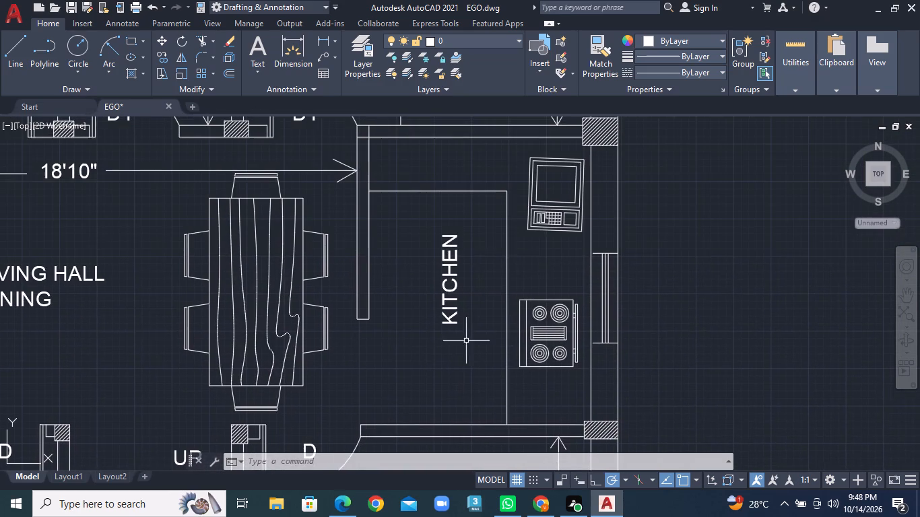
{"action": "middle_click_drag", "start_coordinate": [489, 239], "coordinate": [475, 337]}
{"action": "left_click", "coordinate": [518, 298]}
{"action": "right_click", "coordinate": [527, 272]}
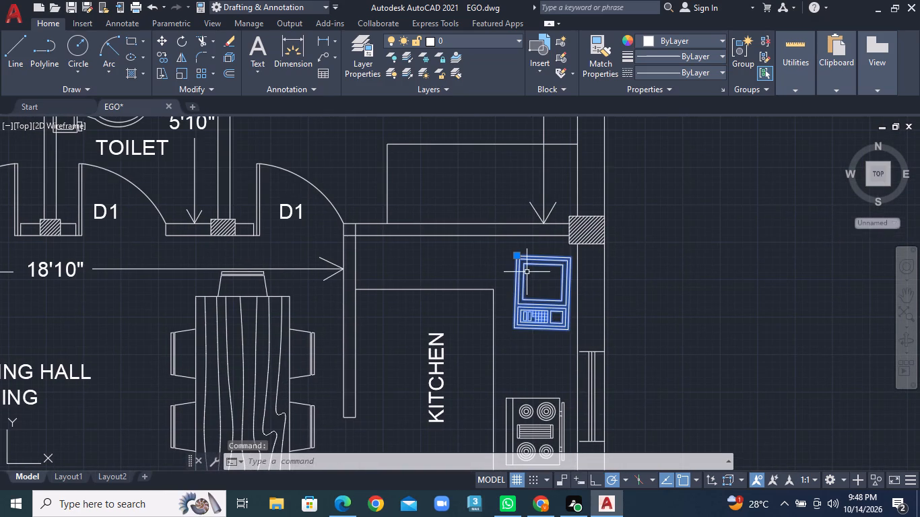
{"action": "left_click", "coordinate": [556, 263]}
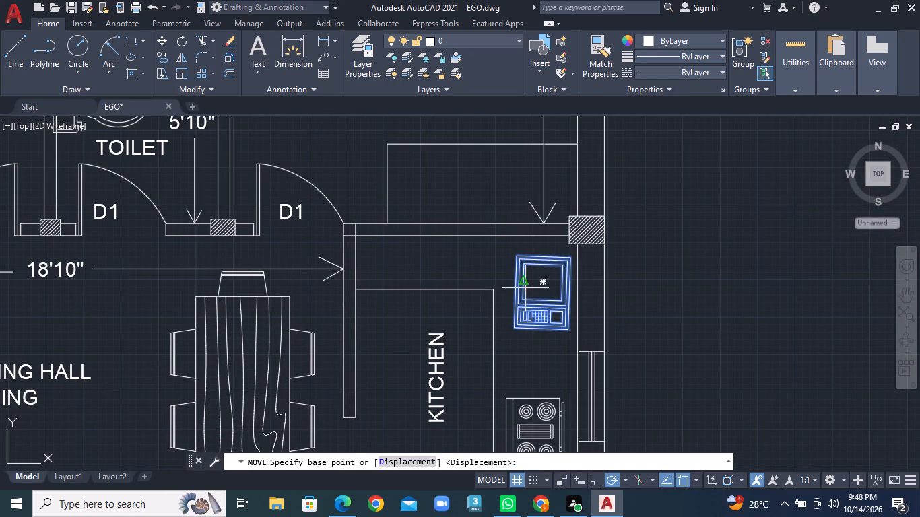
{"action": "left_click", "coordinate": [519, 291]}
{"action": "left_click", "coordinate": [508, 343]}
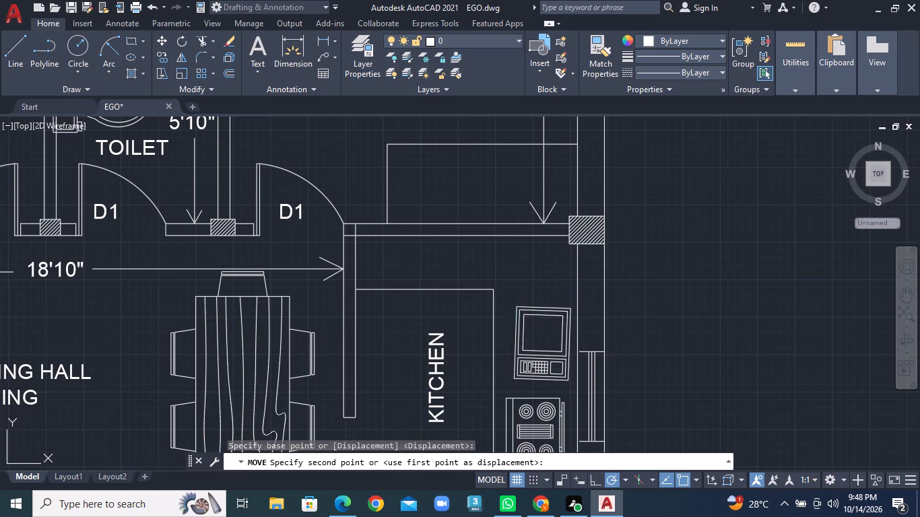
Draw the left part of a horizontal dimension line from the kitchen's left wall, between the upper wall and the counter outline's top edge.
{"action": "left_click", "coordinate": [5, 46]}
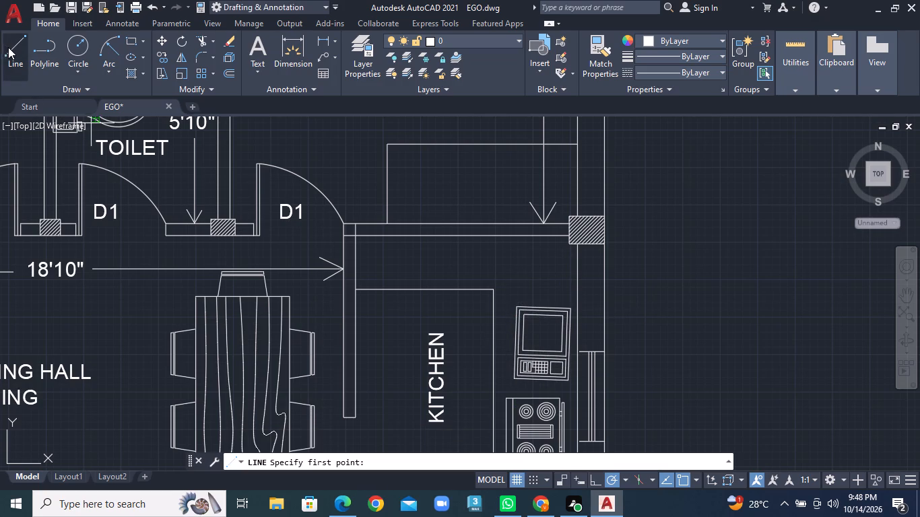
{"action": "scroll", "coordinate": [498, 242], "scroll_direction": "up", "scroll_amount": 1}
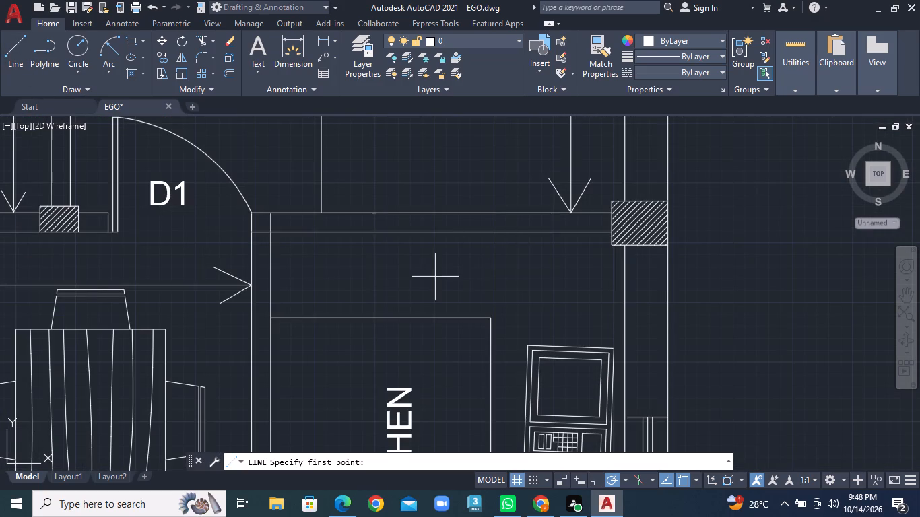
{"action": "left_click", "coordinate": [269, 277]}
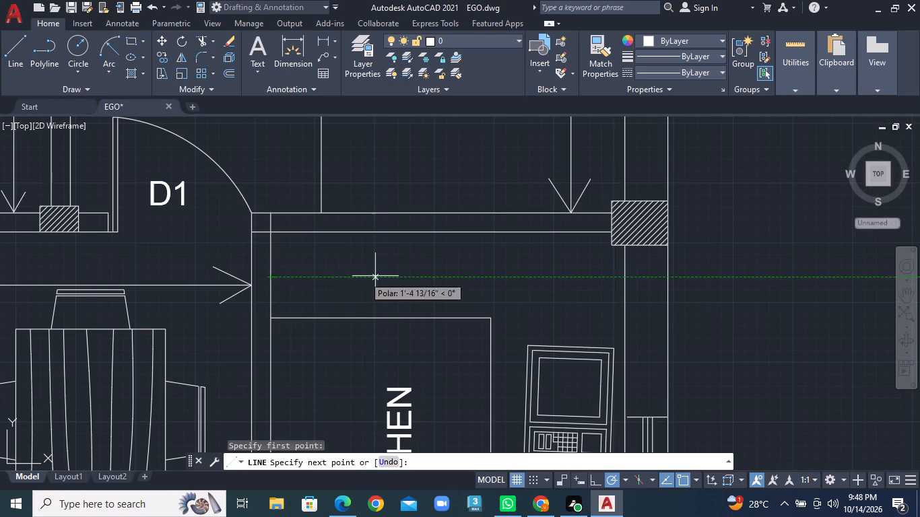
{"action": "left_click", "coordinate": [424, 275]}
{"action": "right_click", "coordinate": [424, 275]}
{"action": "left_click", "coordinate": [441, 283]}
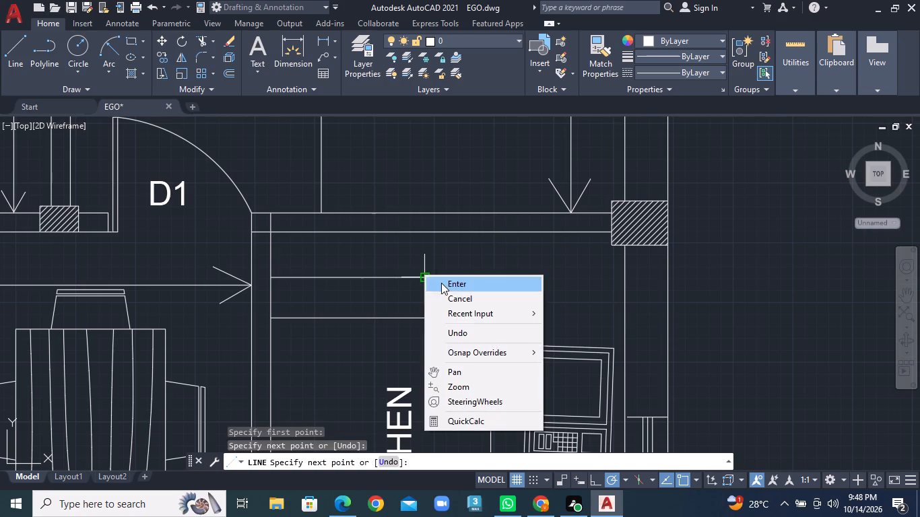
Draw the right part of the kitchen's horizontal dimension line to the outer right wall, leaving a gap for the value.
{"action": "left_click", "coordinate": [20, 59]}
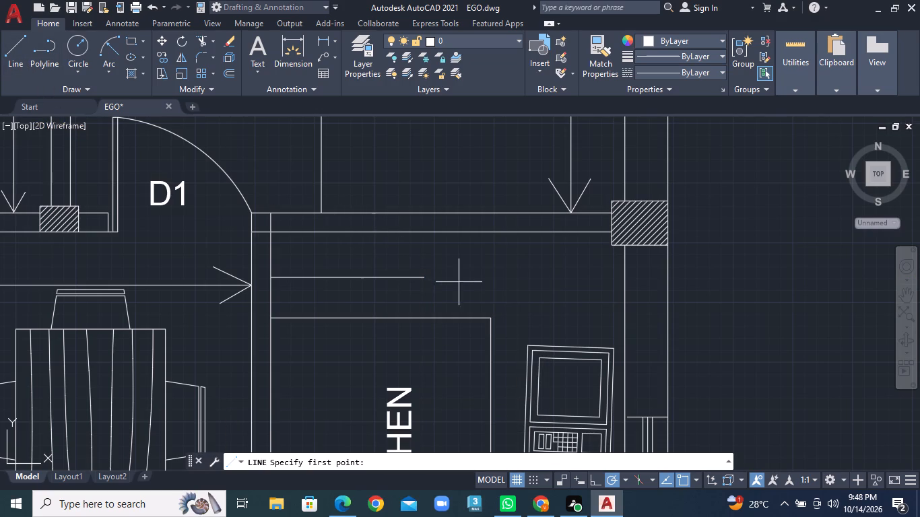
{"action": "left_click", "coordinate": [500, 277]}
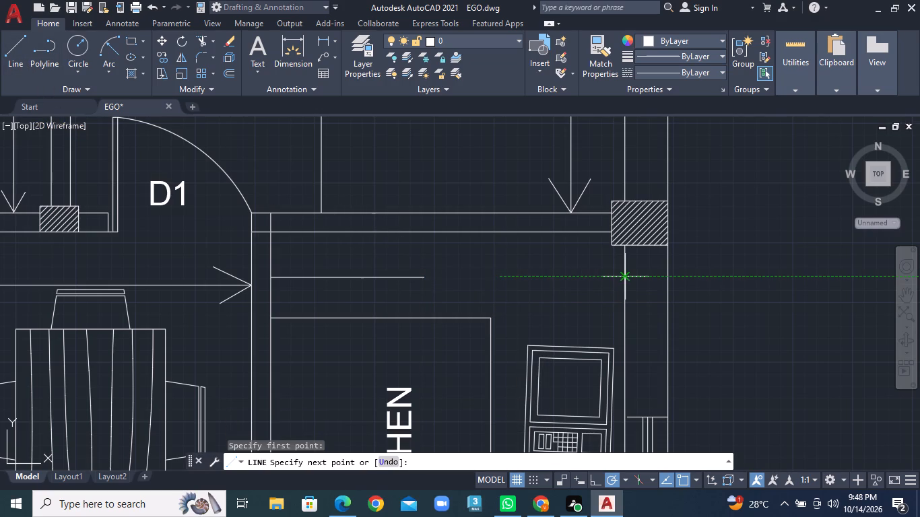
{"action": "left_click", "coordinate": [628, 278]}
{"action": "right_click", "coordinate": [628, 278]}
{"action": "left_click", "coordinate": [653, 281]}
Draw a left-pointing V-shaped arrowhead where the kitchen's horizontal dimension line meets the left wall.
{"action": "left_click", "coordinate": [6, 47]}
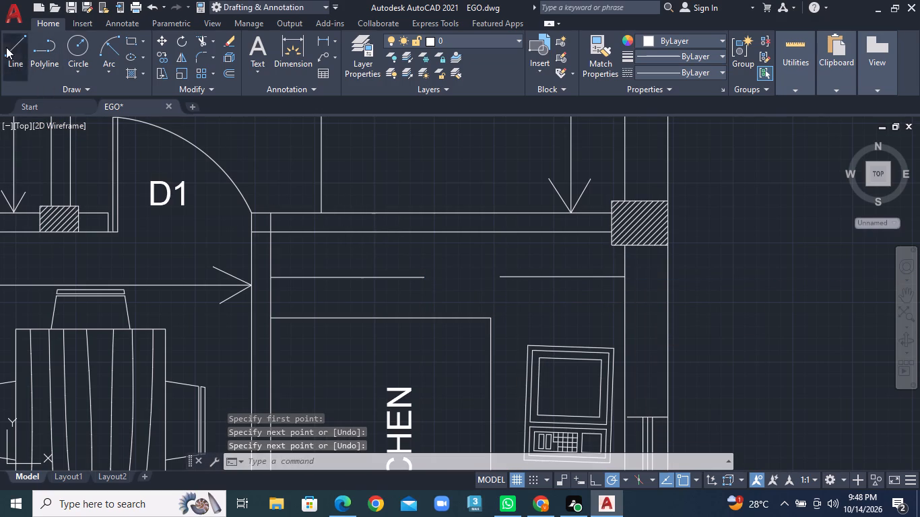
{"action": "scroll", "coordinate": [243, 292], "scroll_direction": "up", "scroll_amount": 2}
{"action": "left_click", "coordinate": [360, 219]}
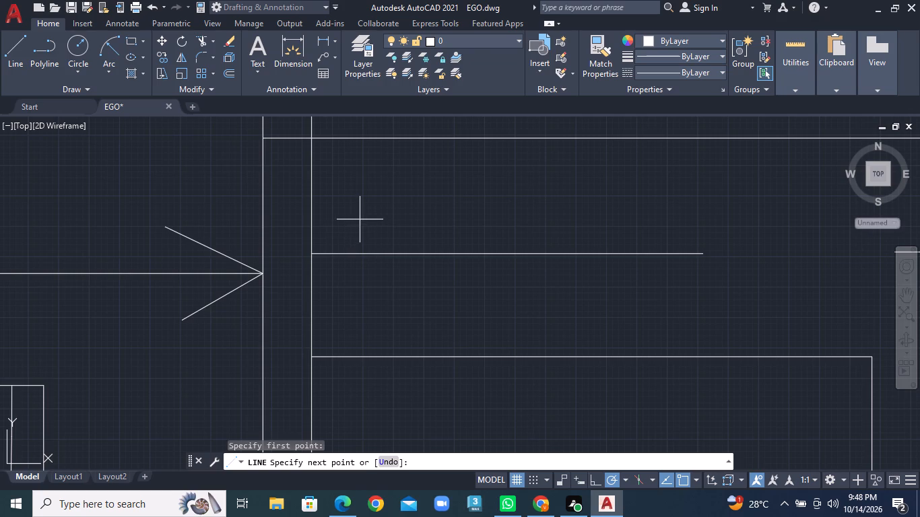
{"action": "left_click", "coordinate": [314, 253]}
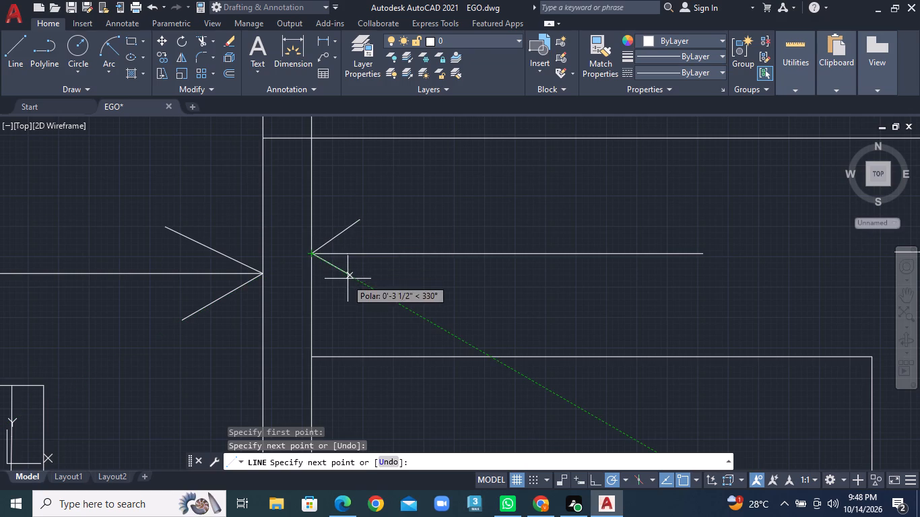
{"action": "left_click", "coordinate": [351, 284]}
{"action": "right_click", "coordinate": [351, 284]}
{"action": "left_click", "coordinate": [369, 287]}
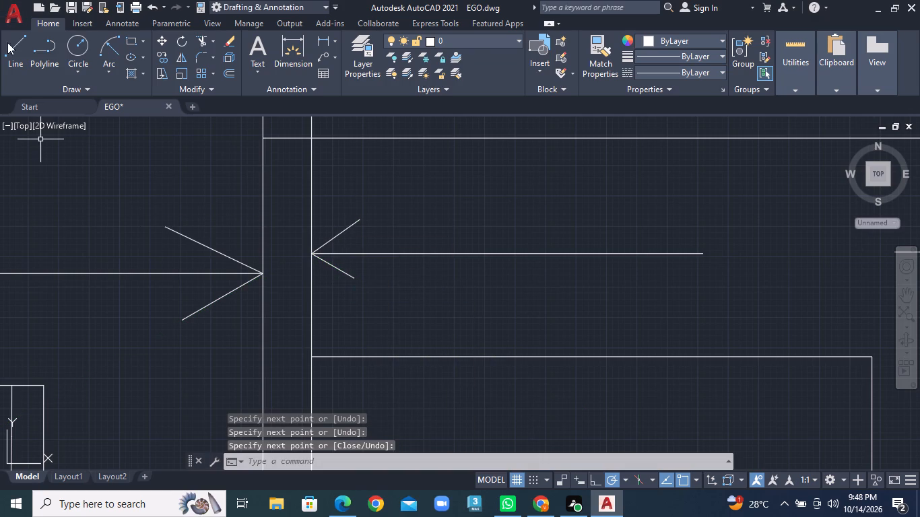
Draw a right-pointing V-shaped arrowhead where the kitchen's horizontal dimension line meets the outer right wall.
{"action": "left_click", "coordinate": [13, 52]}
{"action": "scroll", "coordinate": [490, 249], "scroll_direction": "down", "scroll_amount": 2}
{"action": "middle_click_drag", "start_coordinate": [603, 271], "coordinate": [134, 275]}
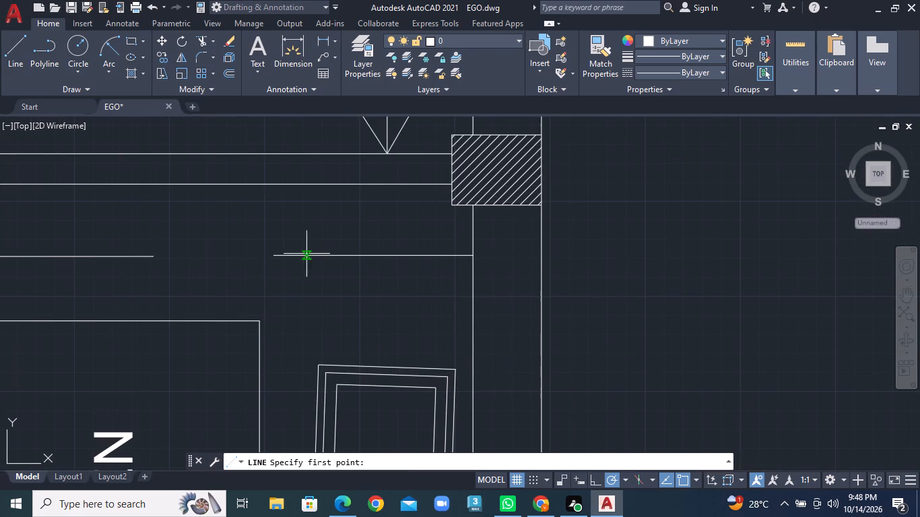
{"action": "scroll", "coordinate": [444, 259], "scroll_direction": "up", "scroll_amount": 2}
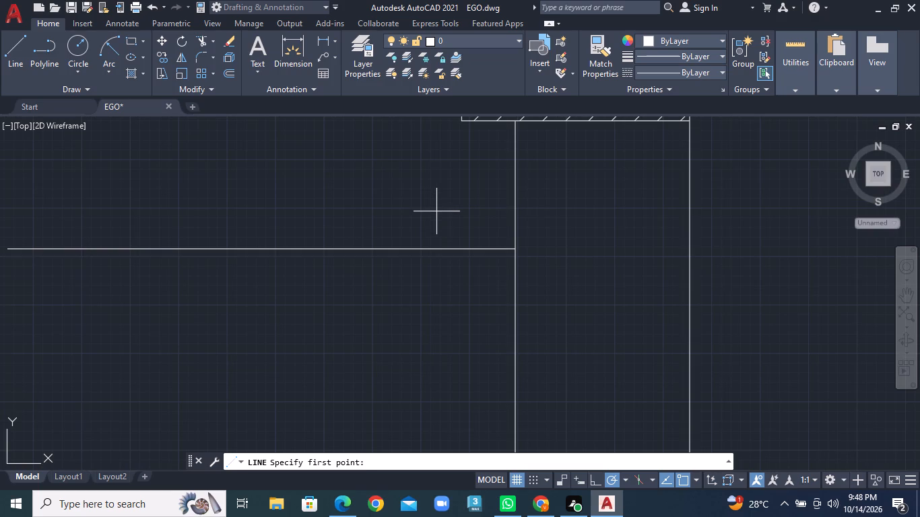
{"action": "left_click", "coordinate": [436, 211]}
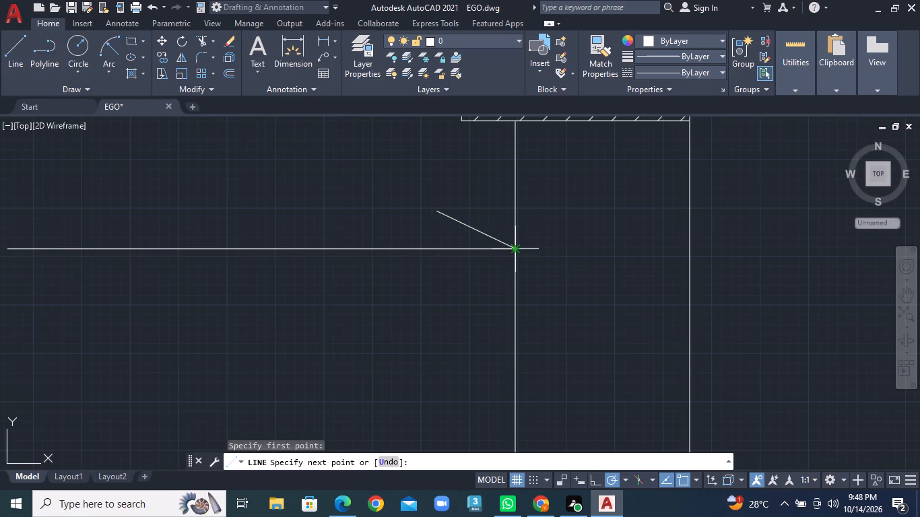
{"action": "left_click", "coordinate": [514, 246]}
{"action": "left_click", "coordinate": [446, 277]}
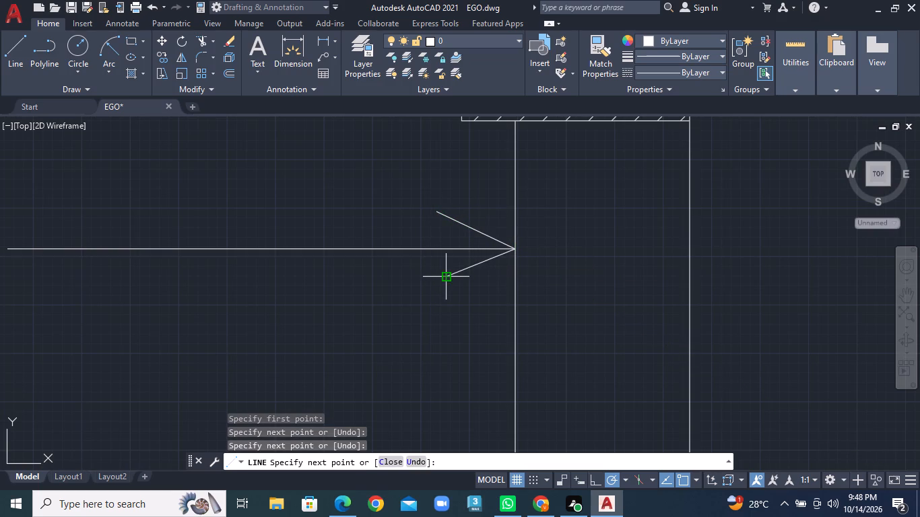
{"action": "right_click", "coordinate": [446, 277]}
{"action": "left_click", "coordinate": [459, 279]}
Add the multiline text 5'11" in the gap of the kitchen's horizontal dimension line.
{"action": "scroll", "coordinate": [275, 320], "scroll_direction": "down", "scroll_amount": 2}
{"action": "middle_click_drag", "start_coordinate": [288, 320], "coordinate": [629, 289]}
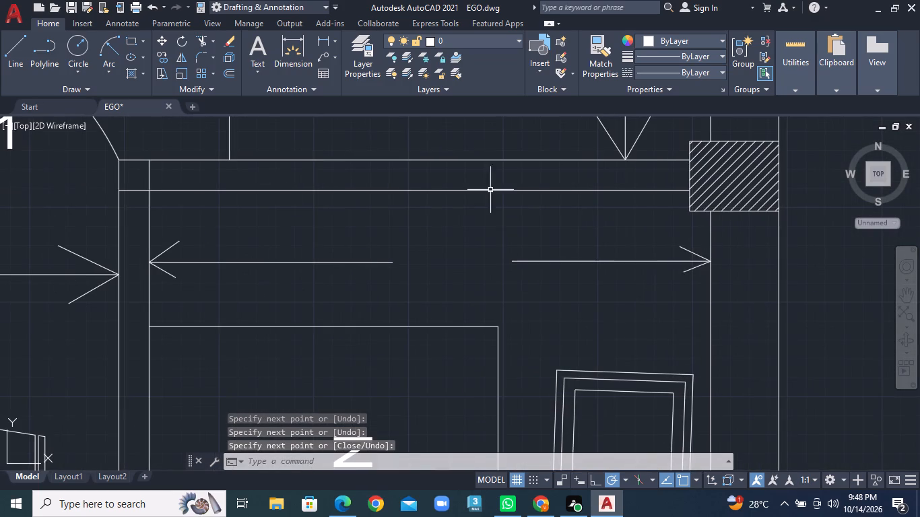
{"action": "left_click", "coordinate": [252, 67]}
{"action": "left_click", "coordinate": [275, 92]}
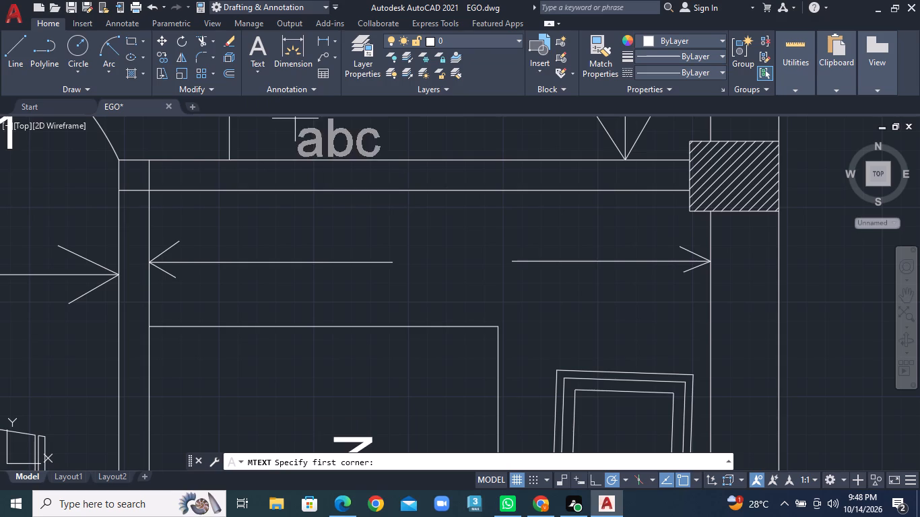
{"action": "double_click", "coordinate": [387, 232]}
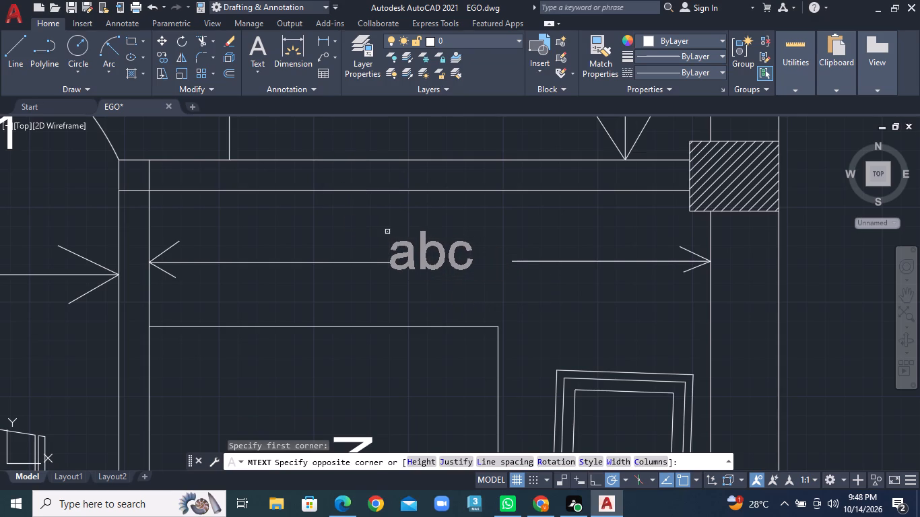
{"action": "left_click", "coordinate": [490, 281]}
{"action": "type", "text": "5'11\""}
{"action": "left_click", "coordinate": [541, 225]}
Draw the upper part of the kitchen's vertical dimension line from the upper wall down between the partition and the KITCHEN label.
{"action": "scroll", "coordinate": [545, 224], "scroll_direction": "down", "scroll_amount": 2}
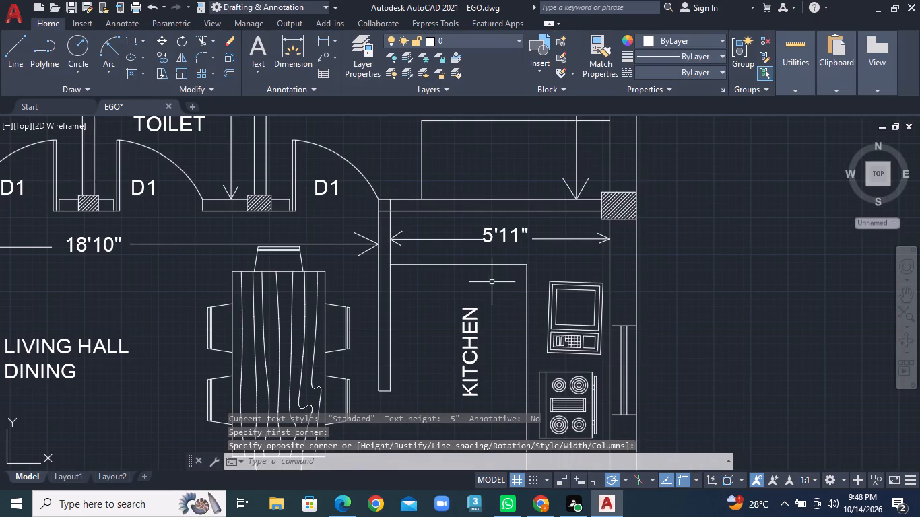
{"action": "scroll", "coordinate": [492, 282], "scroll_direction": "down", "scroll_amount": 1}
{"action": "middle_click_drag", "start_coordinate": [494, 285], "coordinate": [465, 222]}
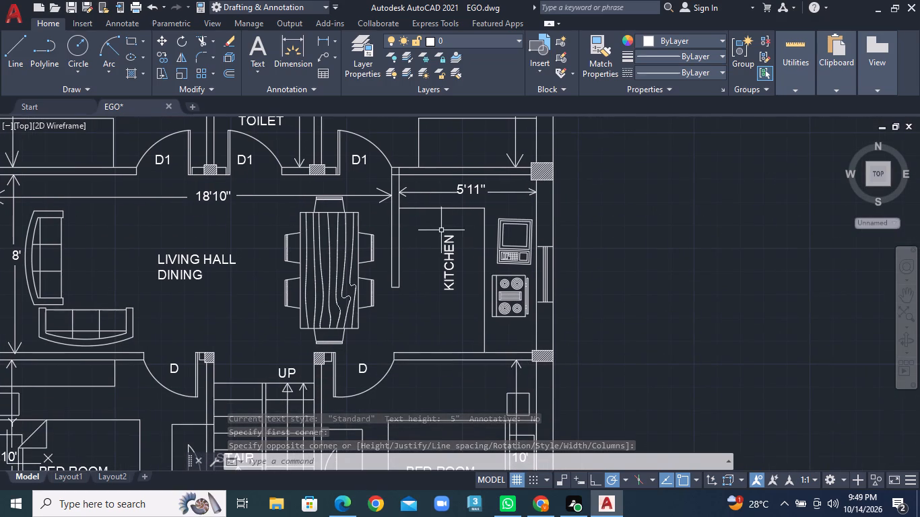
{"action": "left_click", "coordinate": [9, 59]}
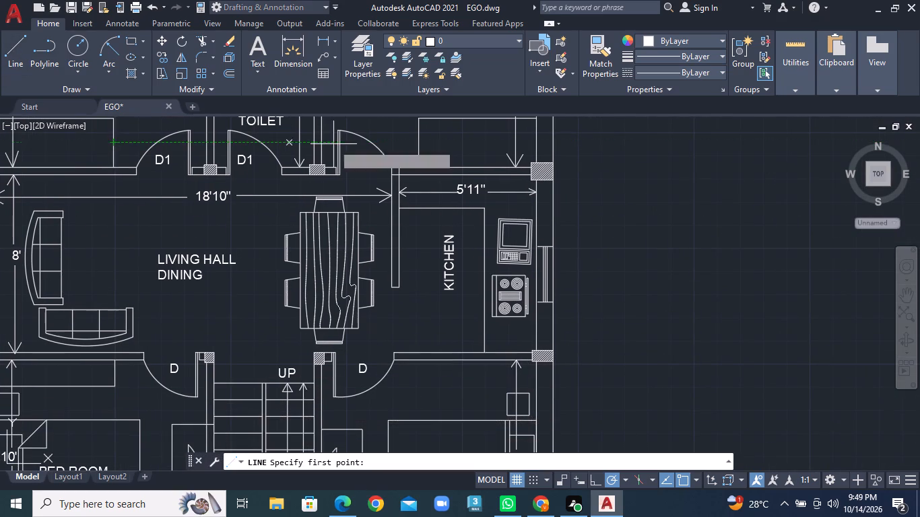
{"action": "scroll", "coordinate": [424, 177], "scroll_direction": "up", "scroll_amount": 1}
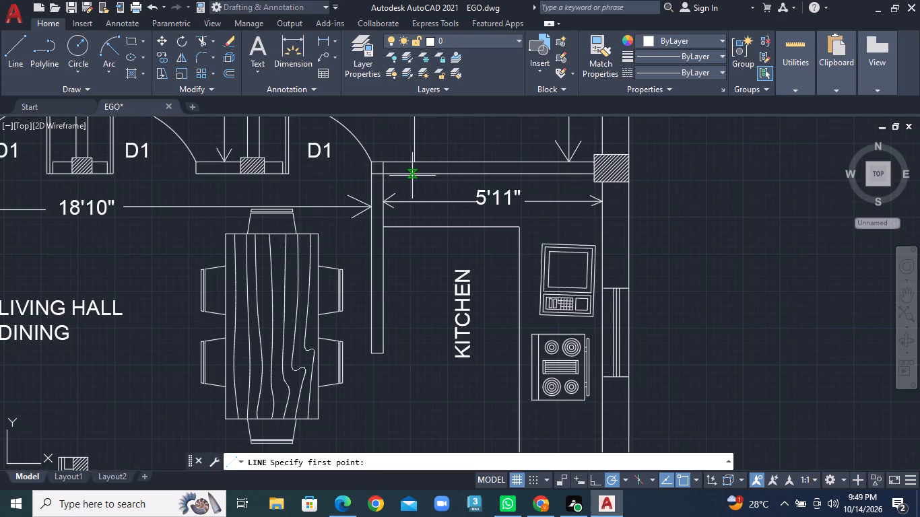
{"action": "left_click", "coordinate": [415, 174]}
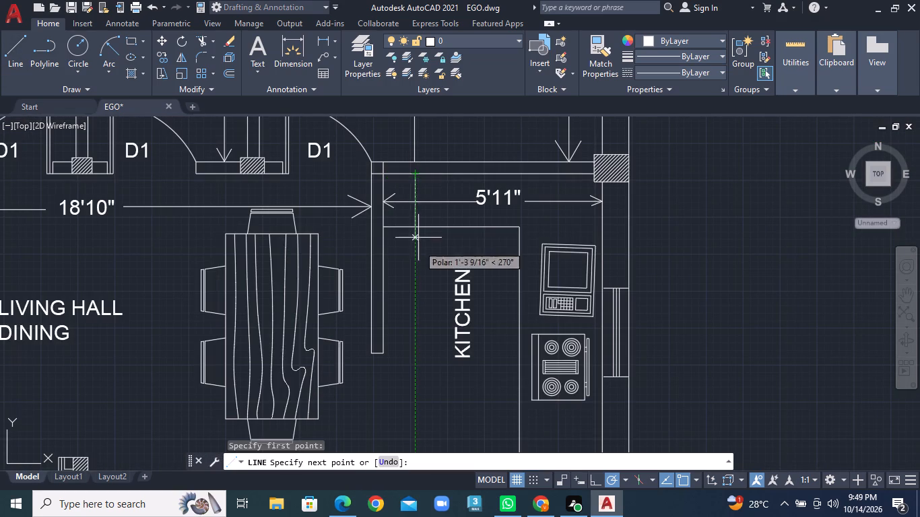
{"action": "left_click", "coordinate": [416, 324]}
{"action": "right_click", "coordinate": [416, 324]}
{"action": "left_click", "coordinate": [433, 329]}
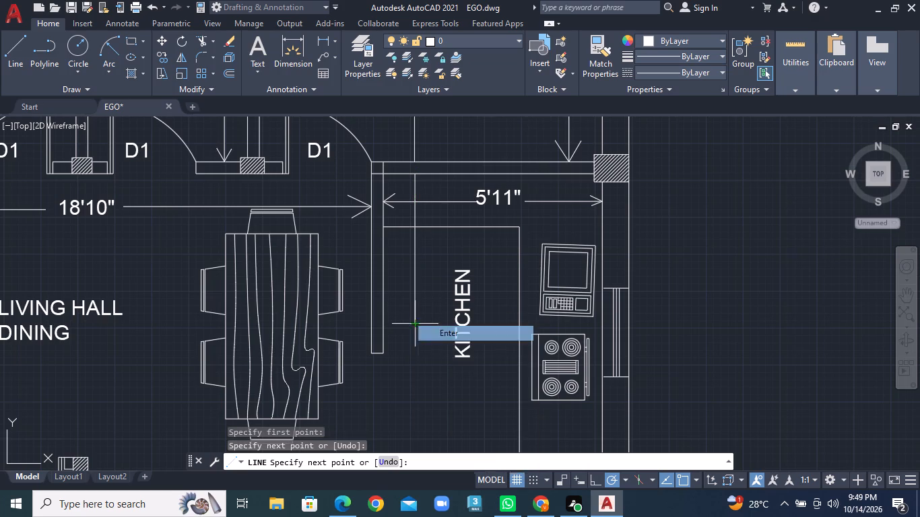
Draw the lower part of the kitchen's vertical dimension line down to the lower wall, leaving a gap for the value.
{"action": "middle_click_drag", "start_coordinate": [438, 316], "coordinate": [438, 205]}
{"action": "double_click", "coordinate": [2, 53]}
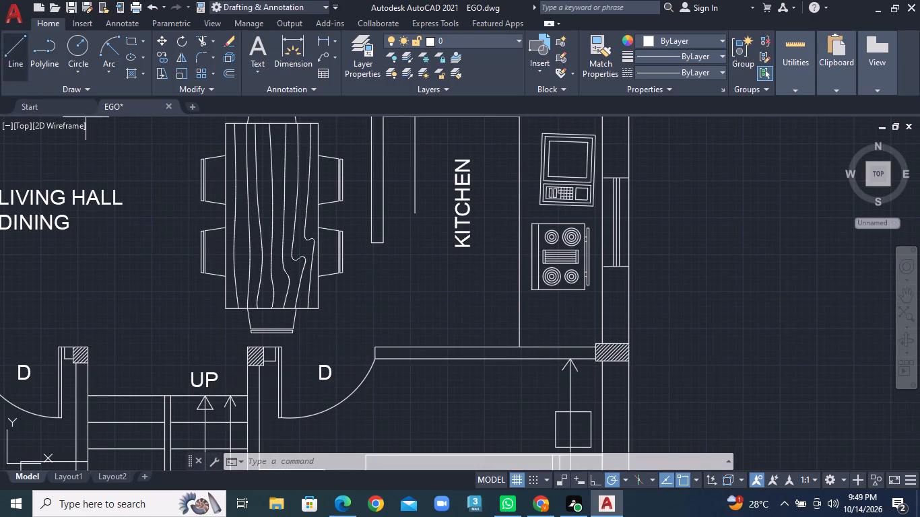
{"action": "left_click", "coordinate": [416, 257]}
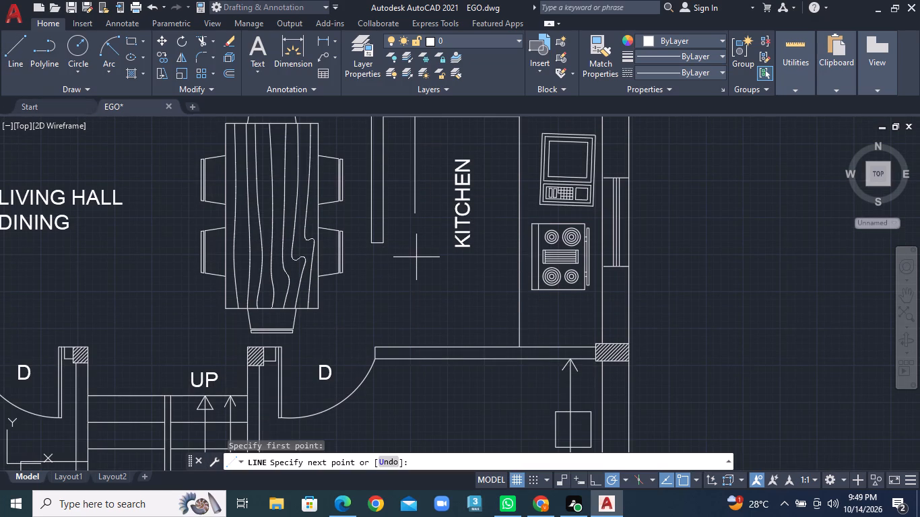
{"action": "left_click", "coordinate": [418, 343]}
{"action": "right_click", "coordinate": [418, 343]}
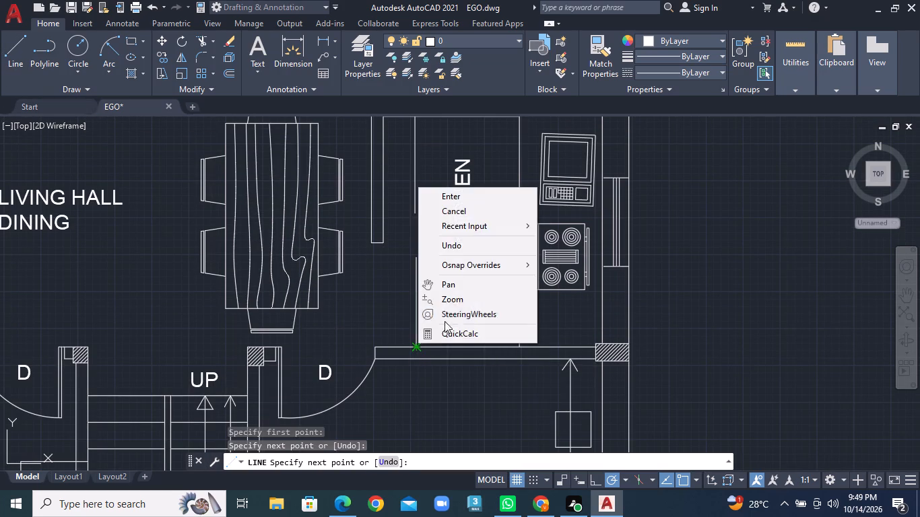
{"action": "left_click", "coordinate": [460, 197]}
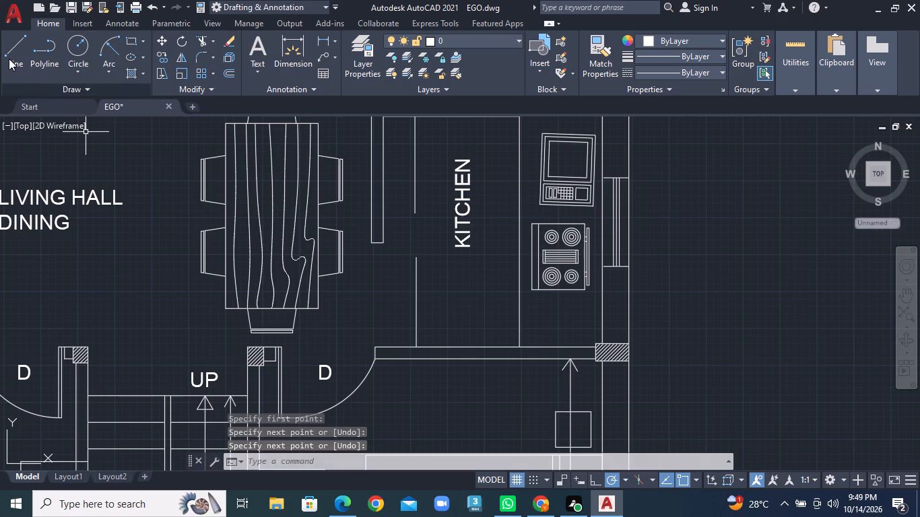
Draw a downward-pointing V-shaped arrowhead where the kitchen's vertical dimension line meets the lower wall.
{"action": "left_click", "coordinate": [9, 59]}
{"action": "scroll", "coordinate": [465, 368], "scroll_direction": "up", "scroll_amount": 2}
{"action": "scroll", "coordinate": [385, 332], "scroll_direction": "up", "scroll_amount": 1}
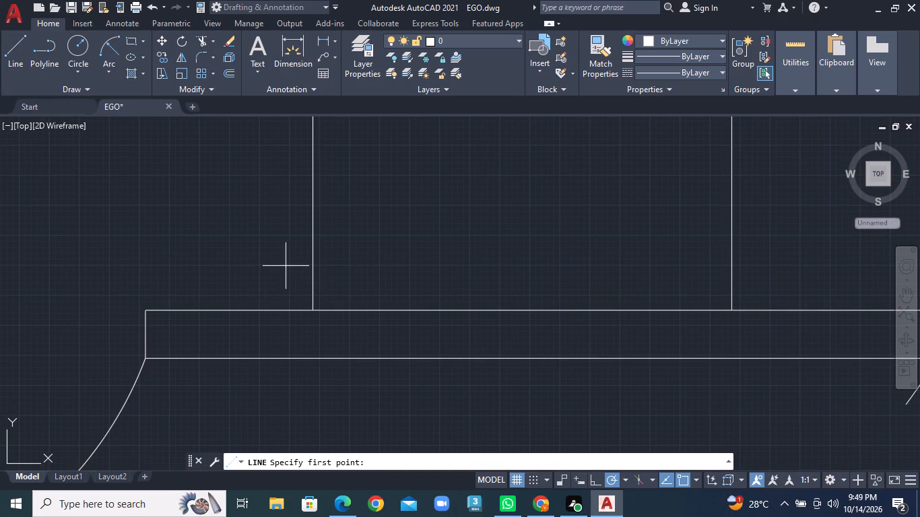
{"action": "left_click", "coordinate": [286, 265]}
{"action": "left_click", "coordinate": [311, 308]}
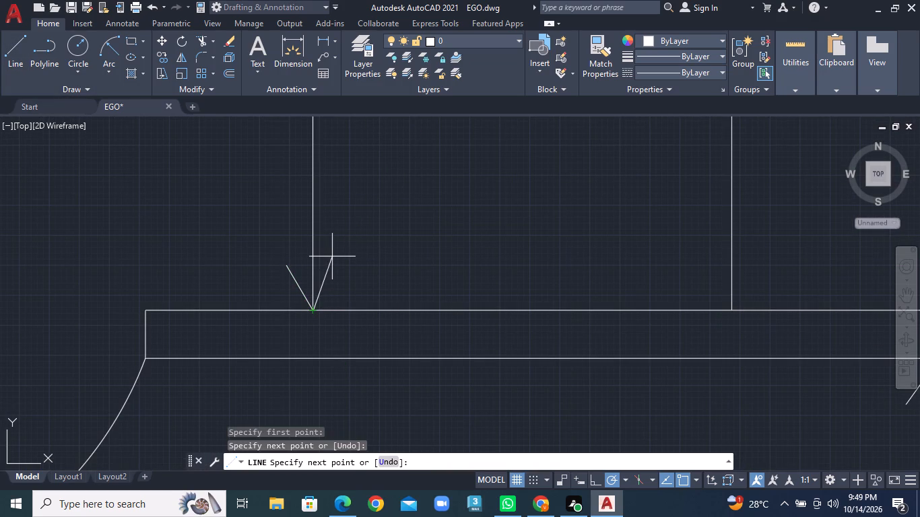
{"action": "left_click", "coordinate": [332, 256]}
{"action": "right_click", "coordinate": [332, 256]}
{"action": "left_click", "coordinate": [348, 261]}
{"action": "scroll", "coordinate": [372, 286], "scroll_direction": "down", "scroll_amount": 2}
Draw an upward-pointing V-shaped arrowhead where the kitchen's vertical dimension line meets the upper wall.
{"action": "middle_click_drag", "start_coordinate": [398, 276], "coordinate": [471, 471]}
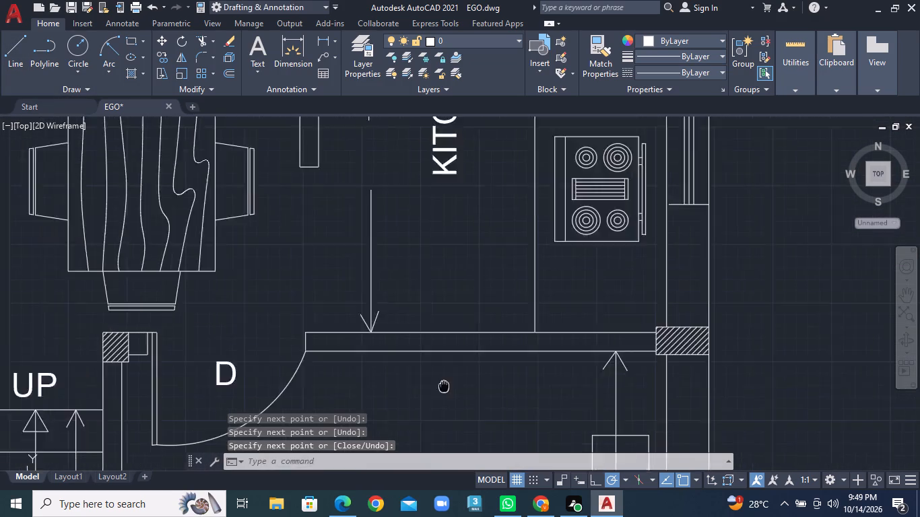
{"action": "middle_click_drag", "start_coordinate": [471, 471], "coordinate": [480, 516]}
{"action": "left_click", "coordinate": [19, 60]}
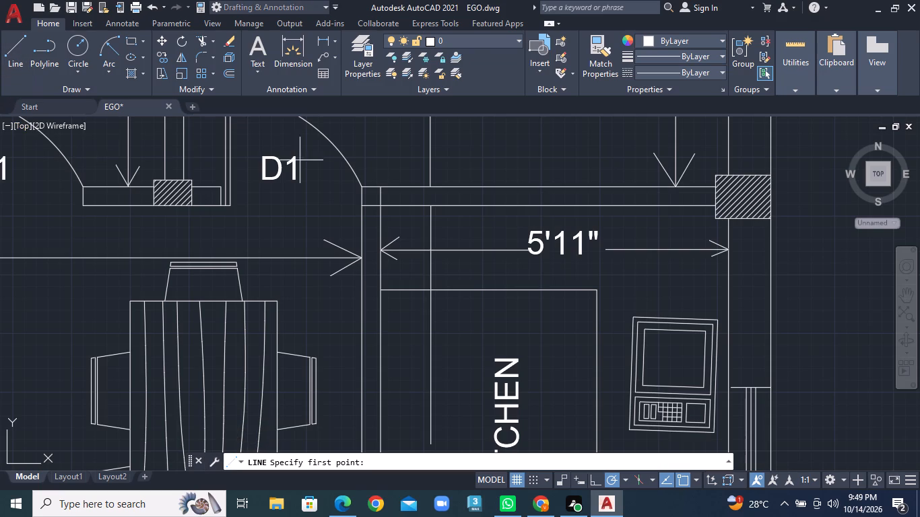
{"action": "scroll", "coordinate": [377, 182], "scroll_direction": "up", "scroll_amount": 1}
{"action": "scroll", "coordinate": [503, 261], "scroll_direction": "up", "scroll_amount": 1}
{"action": "left_click", "coordinate": [403, 247]}
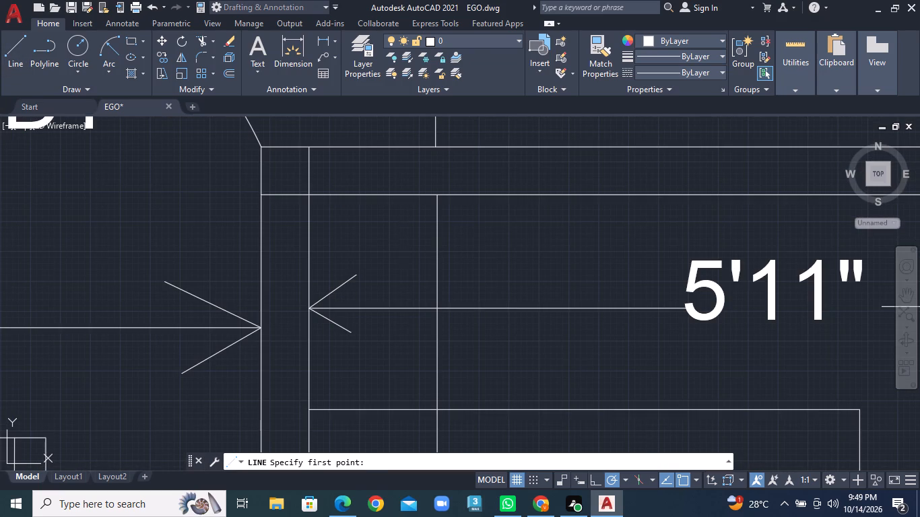
{"action": "left_click", "coordinate": [438, 193]}
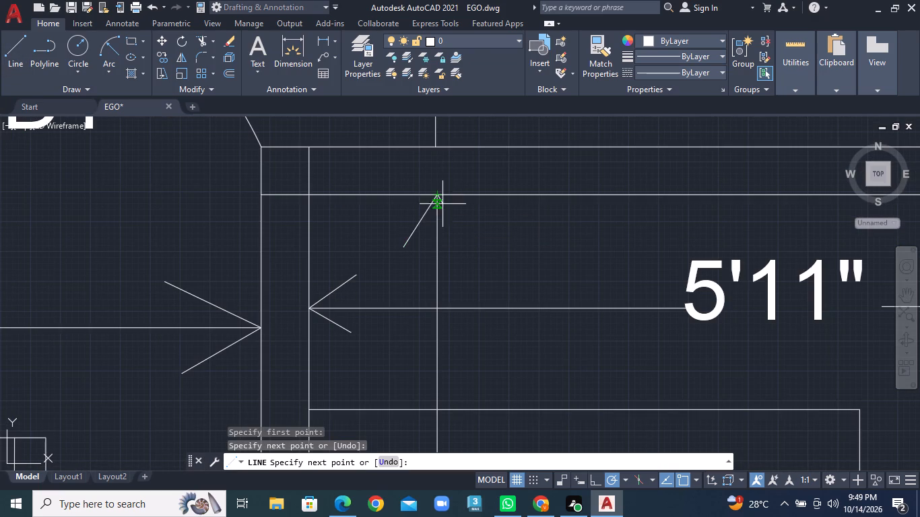
{"action": "left_click", "coordinate": [465, 245]}
{"action": "scroll", "coordinate": [465, 245], "scroll_direction": "up", "scroll_amount": 1}
{"action": "right_click", "coordinate": [465, 245]}
{"action": "left_click", "coordinate": [491, 254]}
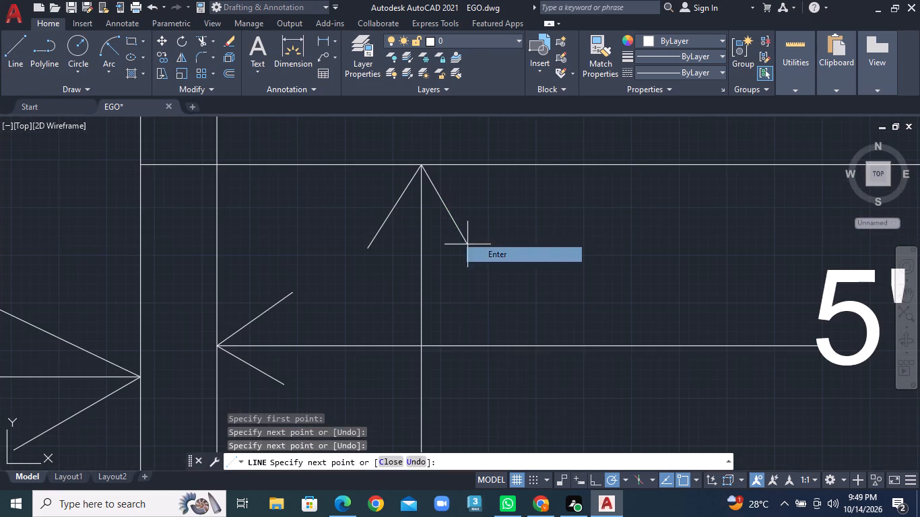
Add the multiline text 8' in the gap of the kitchen's vertical dimension line.
{"action": "scroll", "coordinate": [488, 263], "scroll_direction": "down", "scroll_amount": 3}
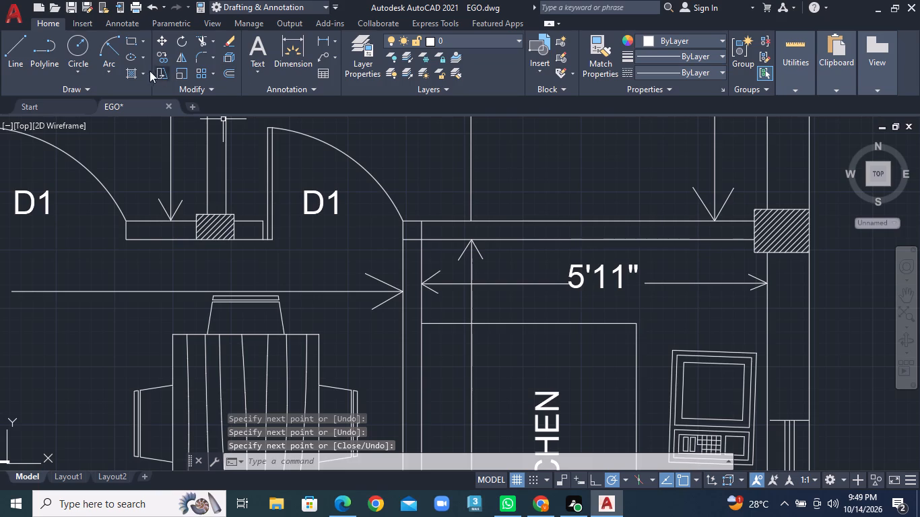
{"action": "left_click", "coordinate": [257, 67]}
{"action": "left_click", "coordinate": [274, 100]}
{"action": "scroll", "coordinate": [439, 376], "scroll_direction": "down", "scroll_amount": 1}
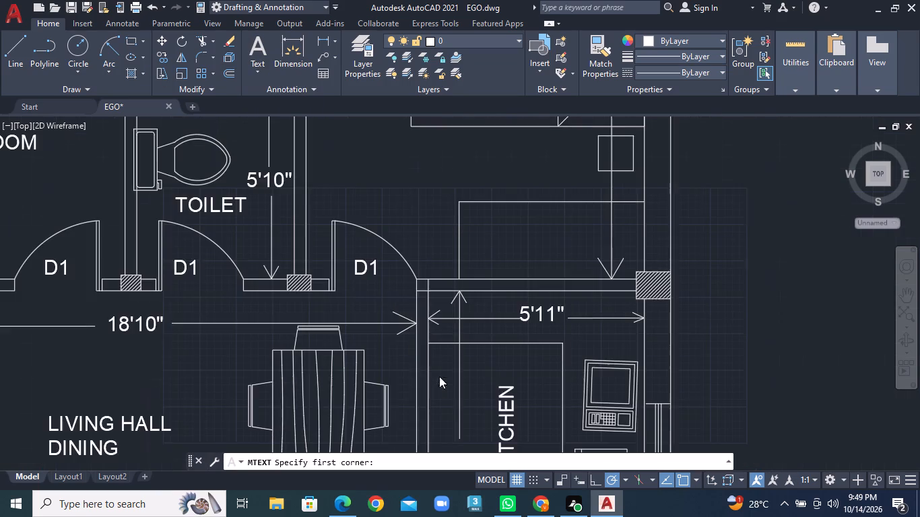
{"action": "middle_click_drag", "start_coordinate": [500, 415], "coordinate": [473, 248]}
{"action": "scroll", "coordinate": [435, 285], "scroll_direction": "up", "scroll_amount": 1}
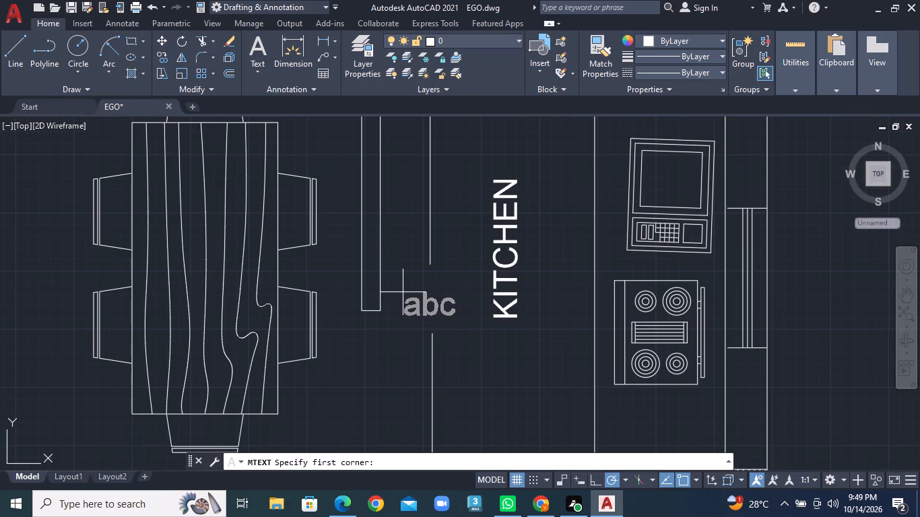
{"action": "left_click", "coordinate": [408, 275]}
{"action": "left_click", "coordinate": [460, 320]}
{"action": "type", "text": "8'"}
{"action": "key", "text": "Return"}
{"action": "left_click", "coordinate": [519, 353]}
Move the upper-right bedroom's BED ROOM label off the bed into the clear floor space below it.
{"action": "scroll", "coordinate": [521, 352], "scroll_direction": "down", "scroll_amount": 1}
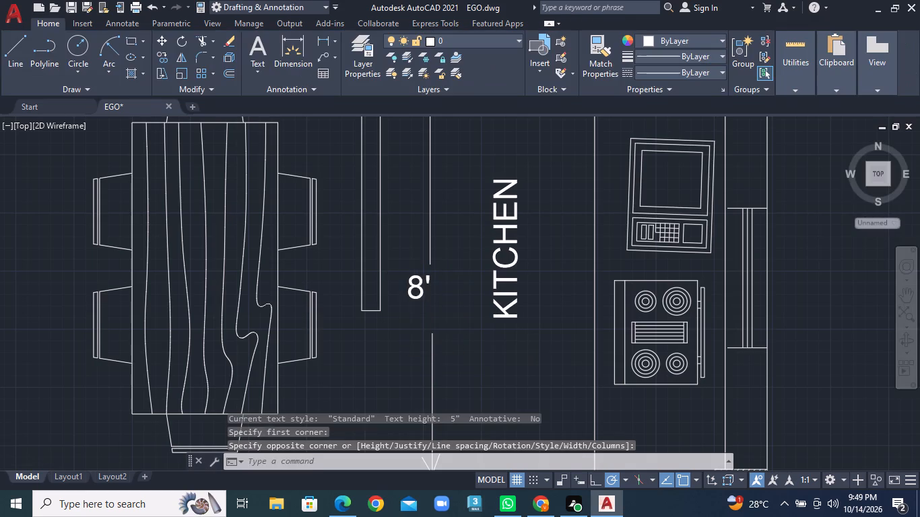
{"action": "scroll", "coordinate": [521, 352], "scroll_direction": "down", "scroll_amount": 1}
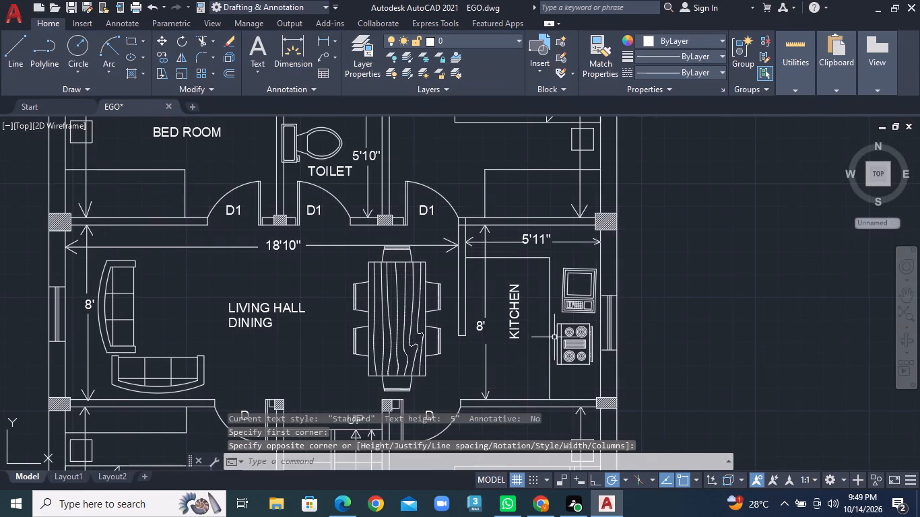
{"action": "scroll", "coordinate": [544, 302], "scroll_direction": "down", "scroll_amount": 1}
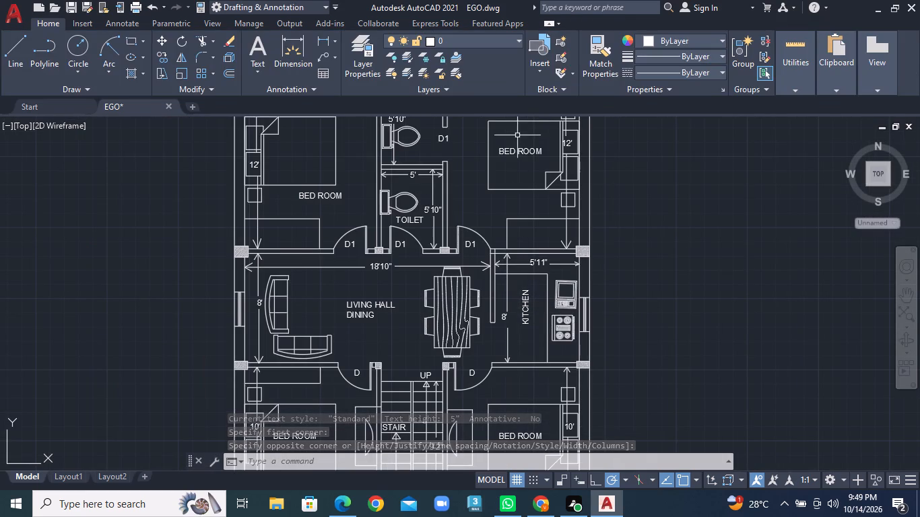
{"action": "left_click", "coordinate": [510, 148]}
{"action": "right_click", "coordinate": [510, 148]}
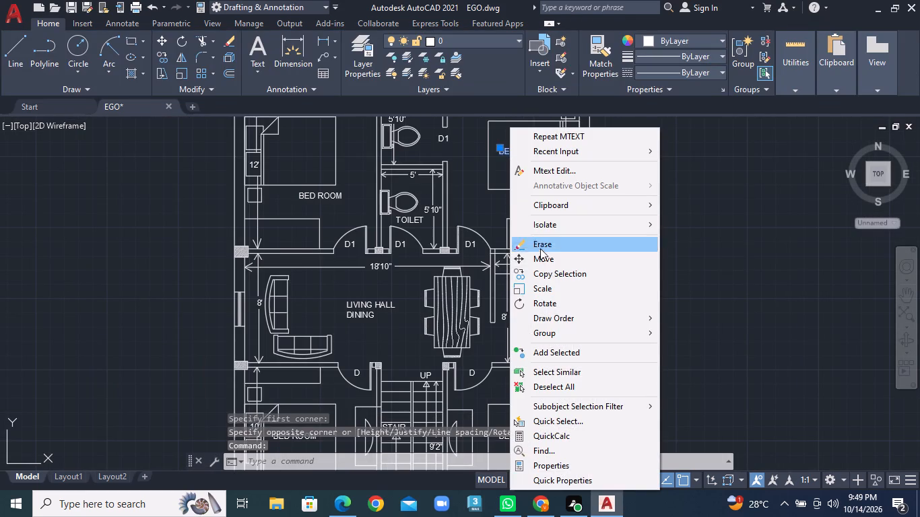
{"action": "left_click", "coordinate": [542, 259]}
{"action": "scroll", "coordinate": [519, 166], "scroll_direction": "up", "scroll_amount": 2}
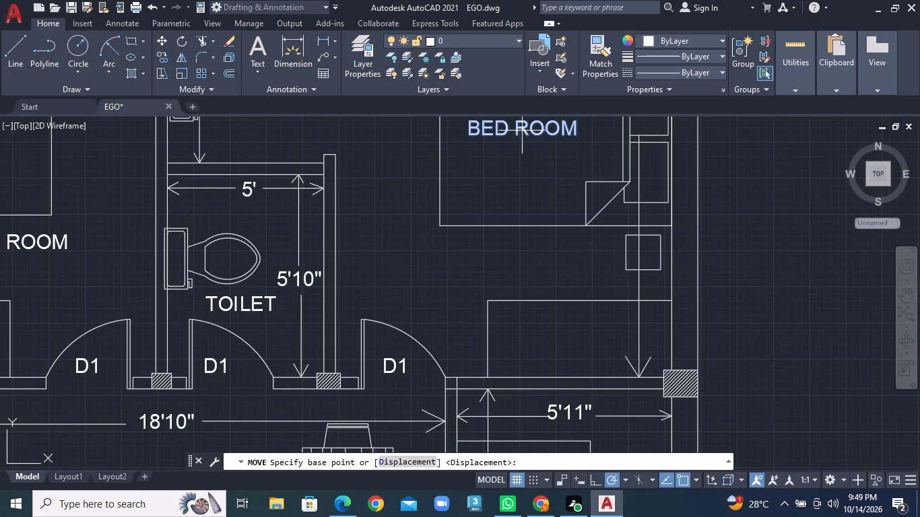
{"action": "left_click", "coordinate": [522, 128]}
{"action": "left_click", "coordinate": [488, 261]}
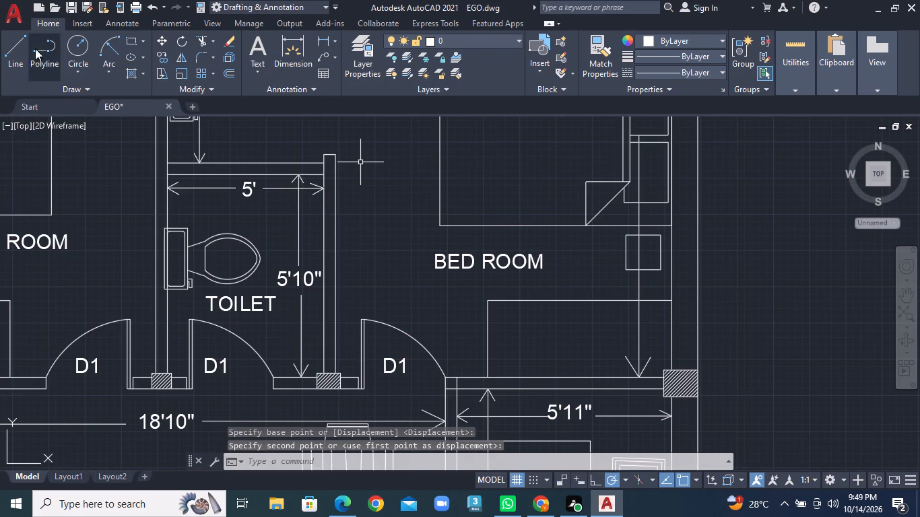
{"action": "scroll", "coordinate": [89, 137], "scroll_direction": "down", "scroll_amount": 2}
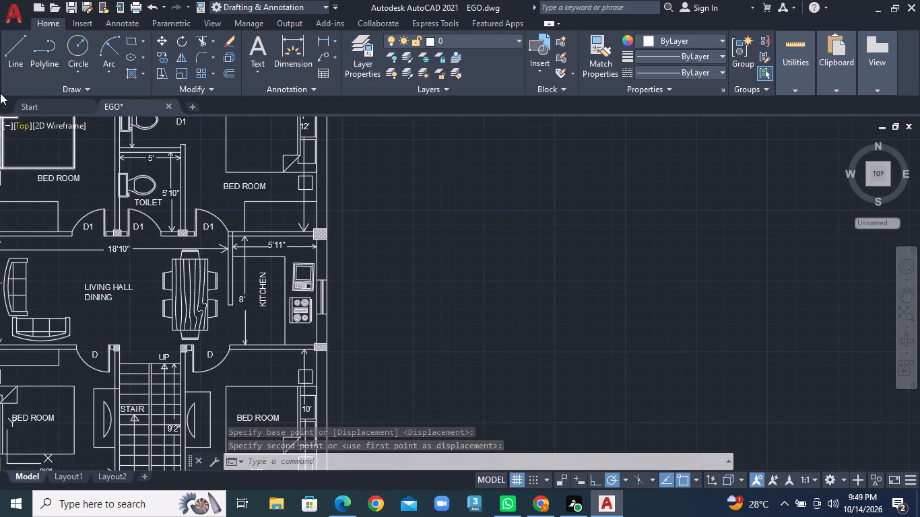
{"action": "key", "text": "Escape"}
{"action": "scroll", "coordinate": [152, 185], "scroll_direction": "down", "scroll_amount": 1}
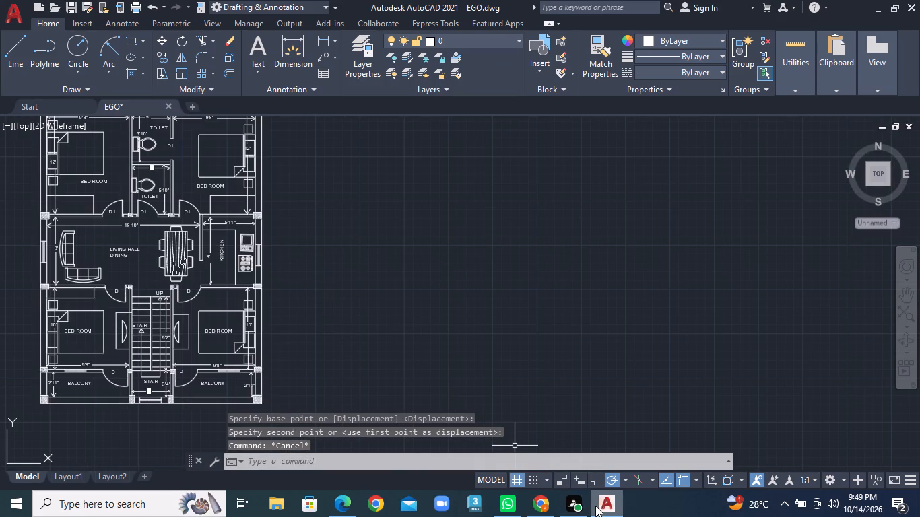
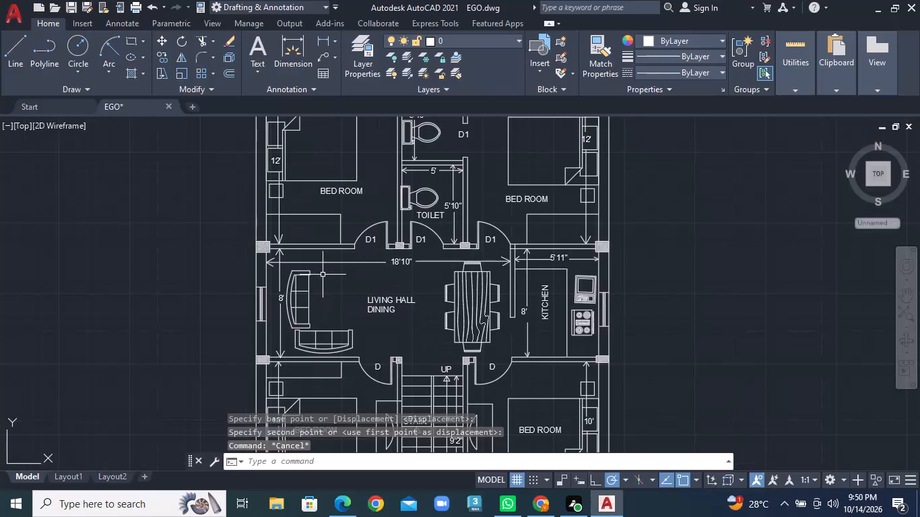
Draw the three-sided outline of a shallow cabinet against the living hall's upper wall, above the sofa, with both ends meeting the wall.
{"action": "scroll", "coordinate": [321, 246], "scroll_direction": "up", "scroll_amount": 2}
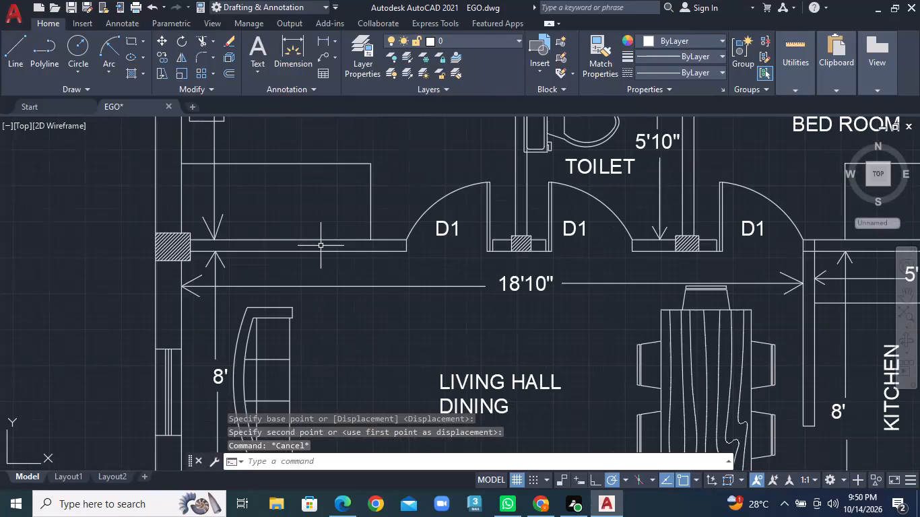
{"action": "scroll", "coordinate": [318, 246], "scroll_direction": "up", "scroll_amount": 1}
{"action": "middle_click_drag", "start_coordinate": [313, 246], "coordinate": [304, 233]}
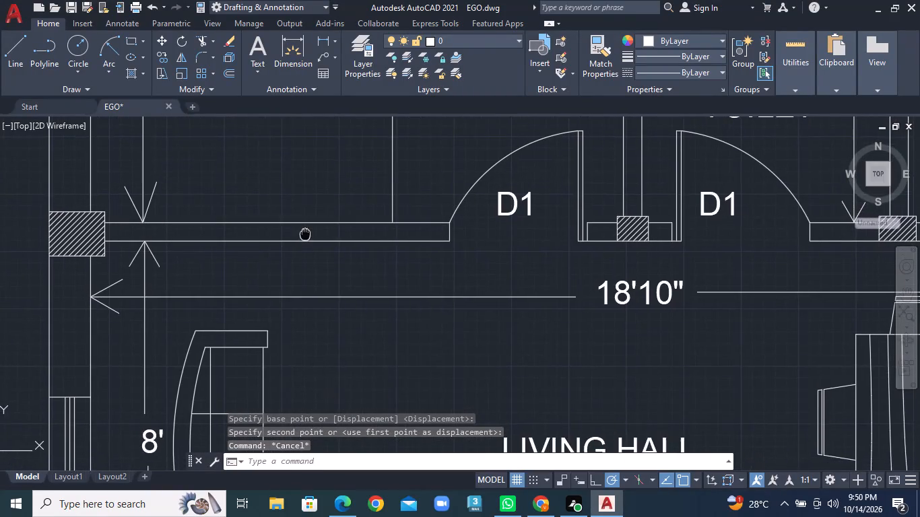
{"action": "scroll", "coordinate": [300, 233], "scroll_direction": "up", "scroll_amount": 1}
{"action": "left_click", "coordinate": [13, 65]}
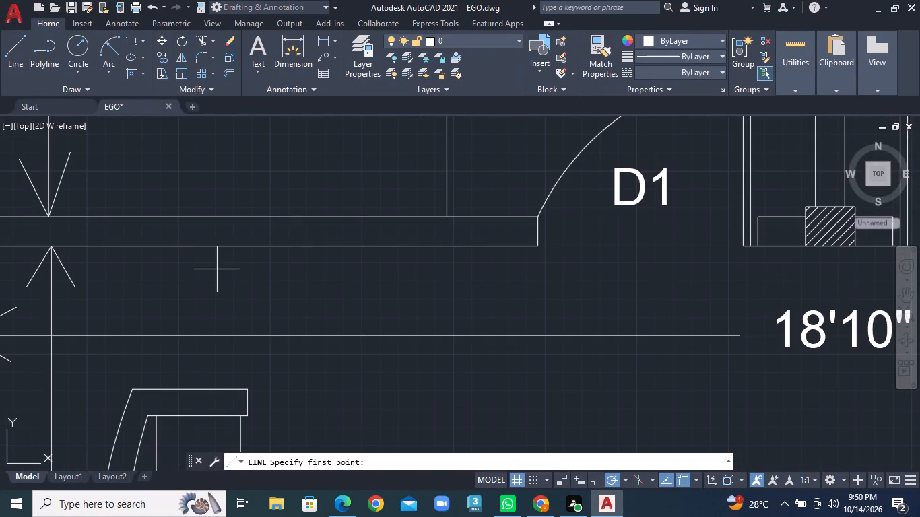
{"action": "left_click", "coordinate": [174, 247]}
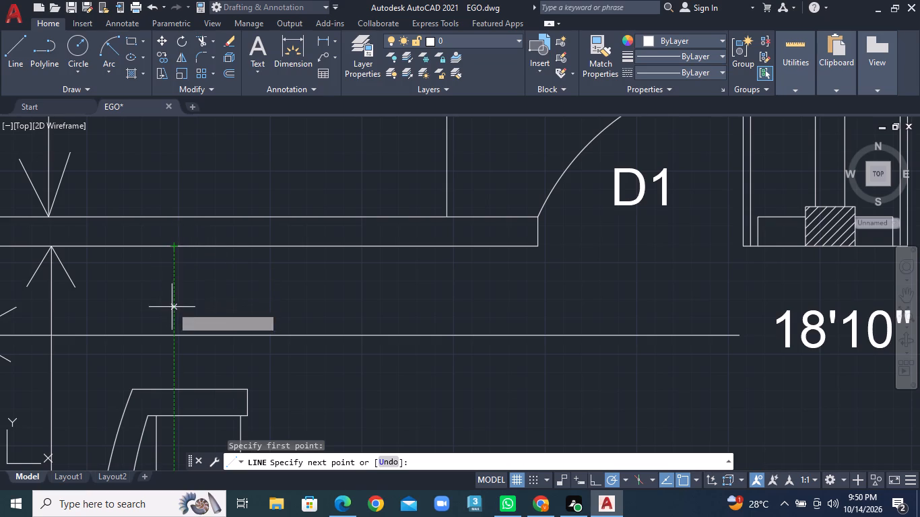
{"action": "left_click", "coordinate": [172, 296]}
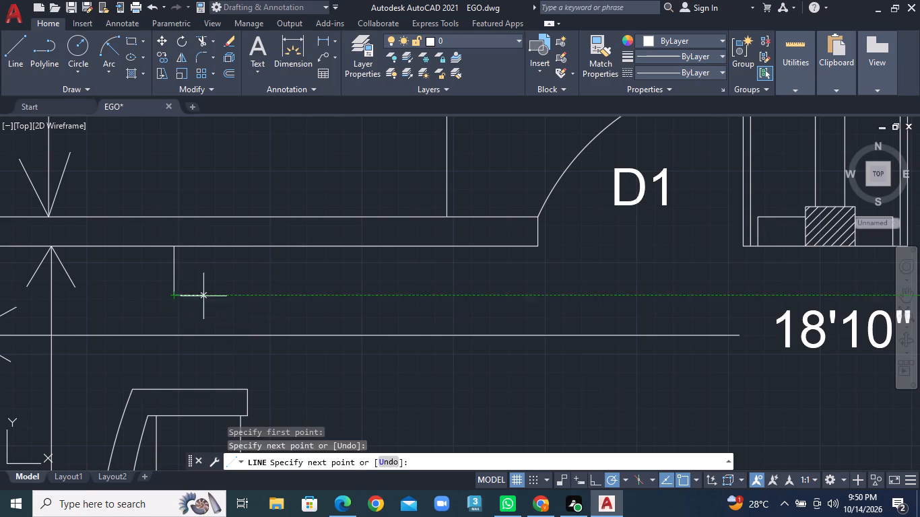
{"action": "left_click", "coordinate": [514, 300]}
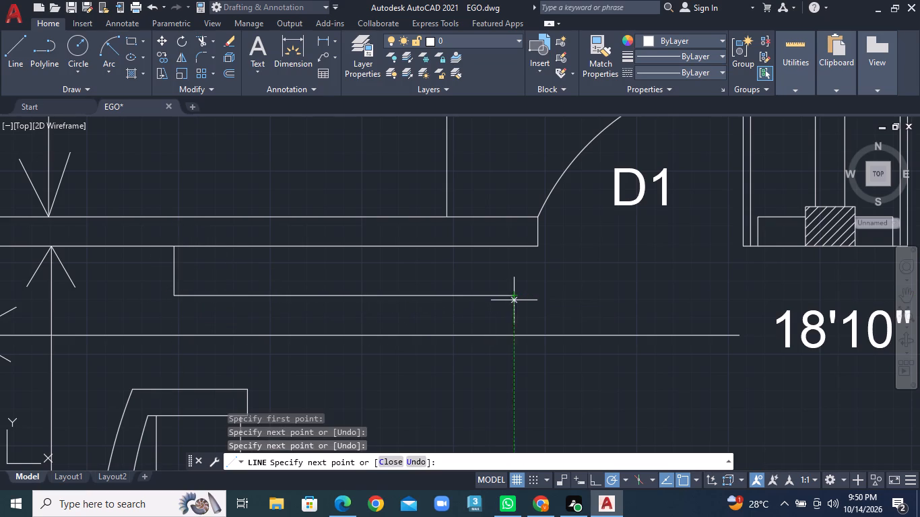
{"action": "left_click", "coordinate": [517, 248]}
{"action": "right_click", "coordinate": [517, 248]}
{"action": "left_click", "coordinate": [531, 252]}
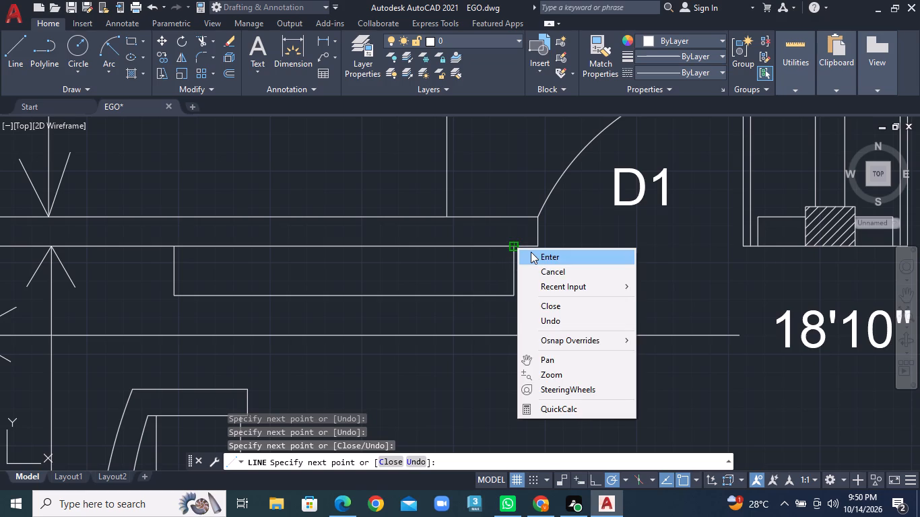
Draw a horizontal line inside the cabinet outline, near its front edge and short of both ends, as the TV's face.
{"action": "left_click", "coordinate": [11, 52]}
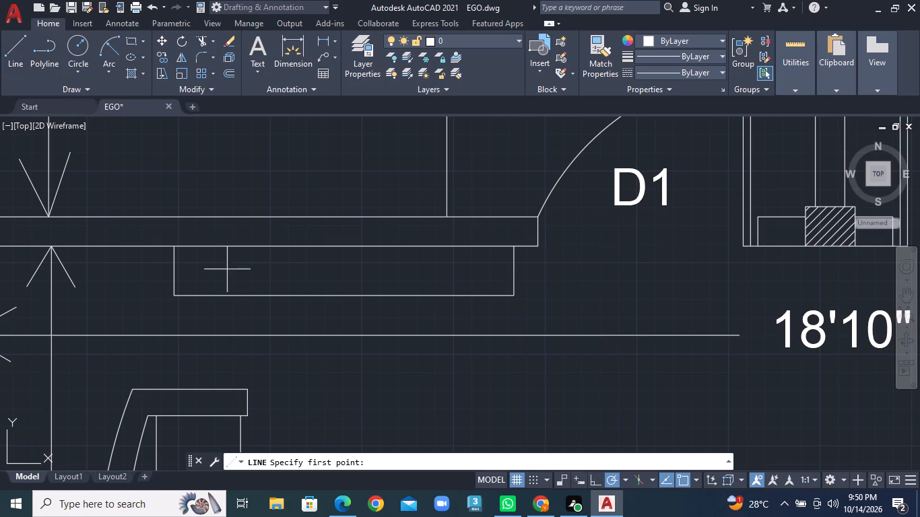
{"action": "left_click", "coordinate": [228, 279]}
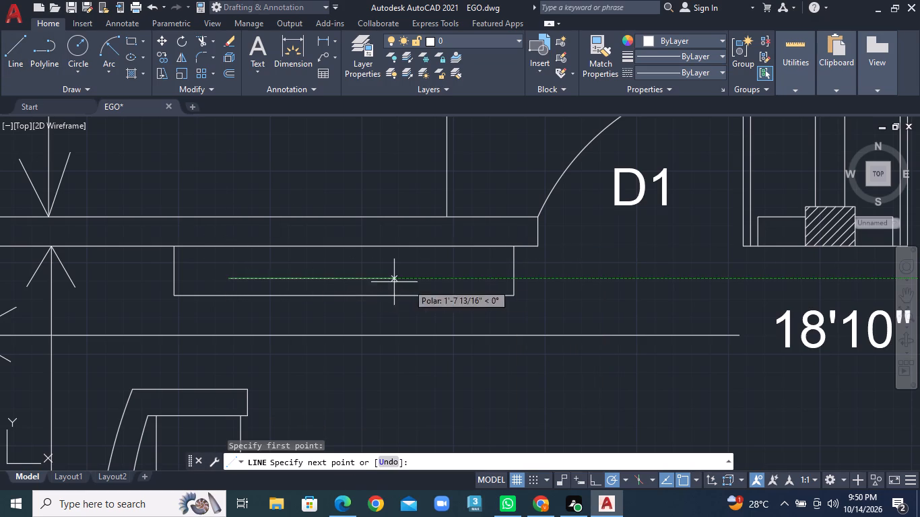
{"action": "left_click", "coordinate": [471, 285]}
{"action": "right_click", "coordinate": [471, 285]}
{"action": "left_click", "coordinate": [505, 291]}
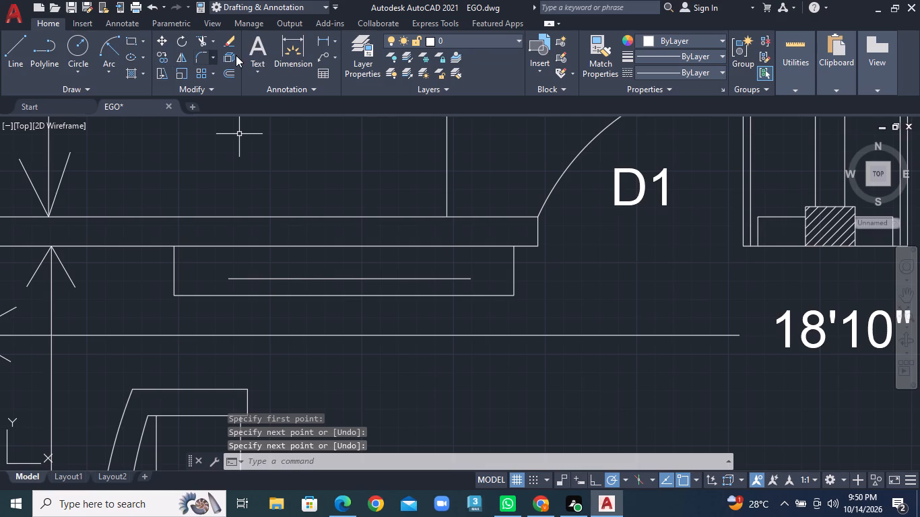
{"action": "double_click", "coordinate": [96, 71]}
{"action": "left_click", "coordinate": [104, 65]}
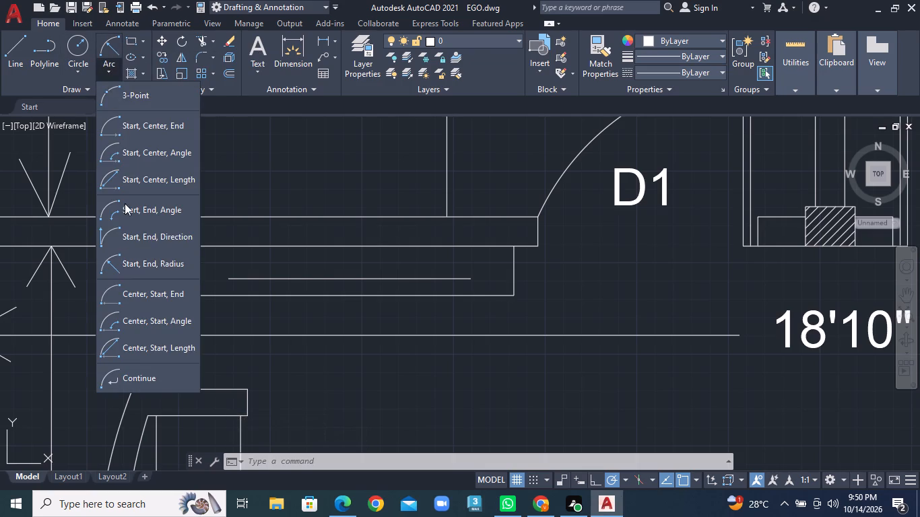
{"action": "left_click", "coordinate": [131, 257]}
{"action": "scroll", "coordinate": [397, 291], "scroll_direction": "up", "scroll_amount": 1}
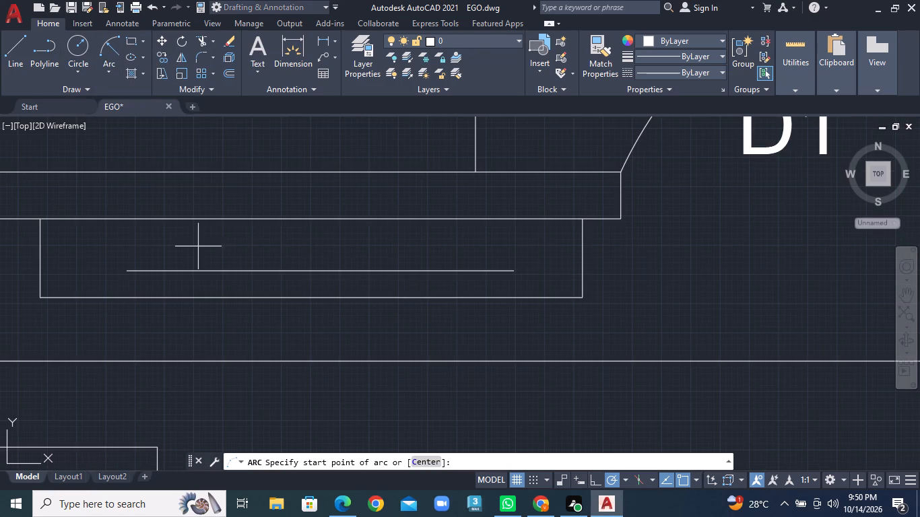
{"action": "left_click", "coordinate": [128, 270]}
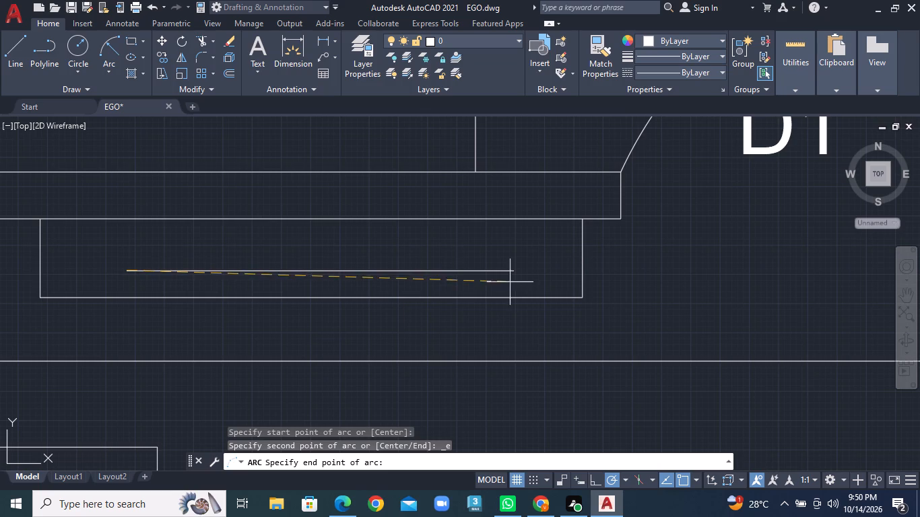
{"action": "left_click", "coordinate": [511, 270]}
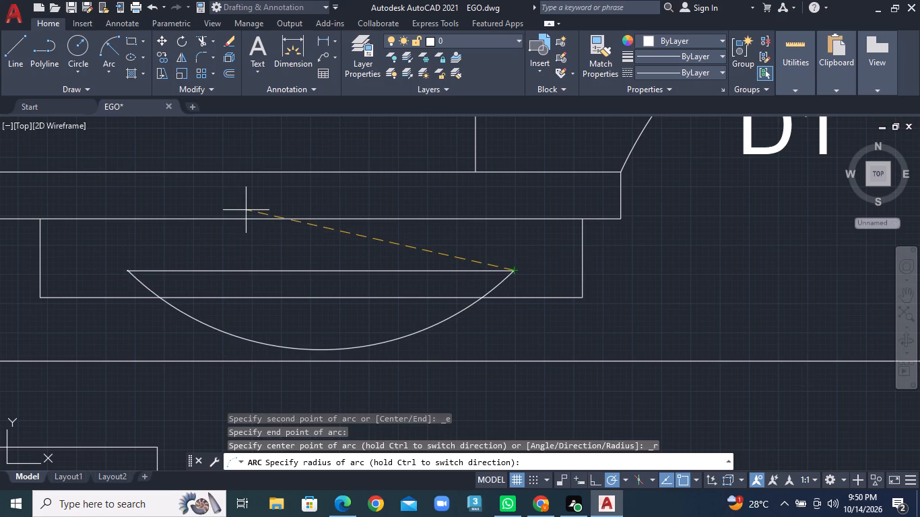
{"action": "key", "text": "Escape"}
Draw a Start, End, Radius arc between the ends of the cabinet's inner line, bulging gently toward the wall.
{"action": "left_click", "coordinate": [99, 70]}
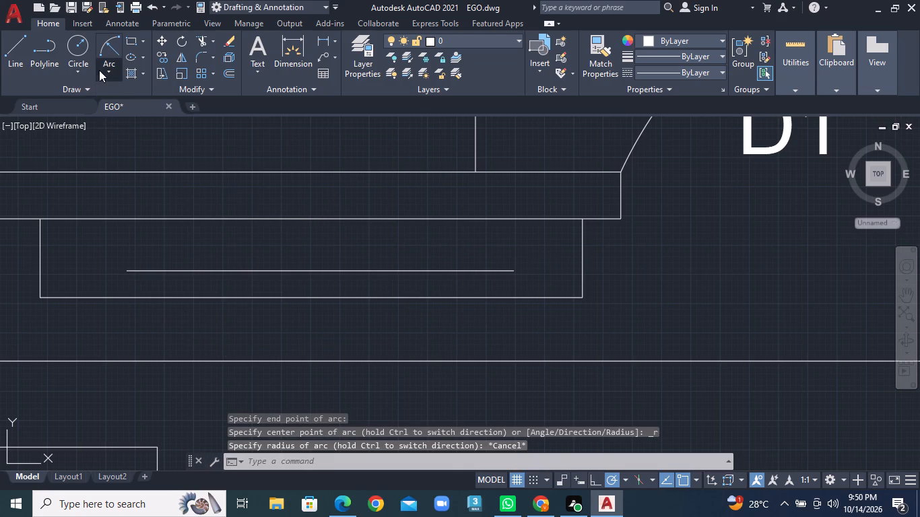
{"action": "left_click", "coordinate": [152, 260]}
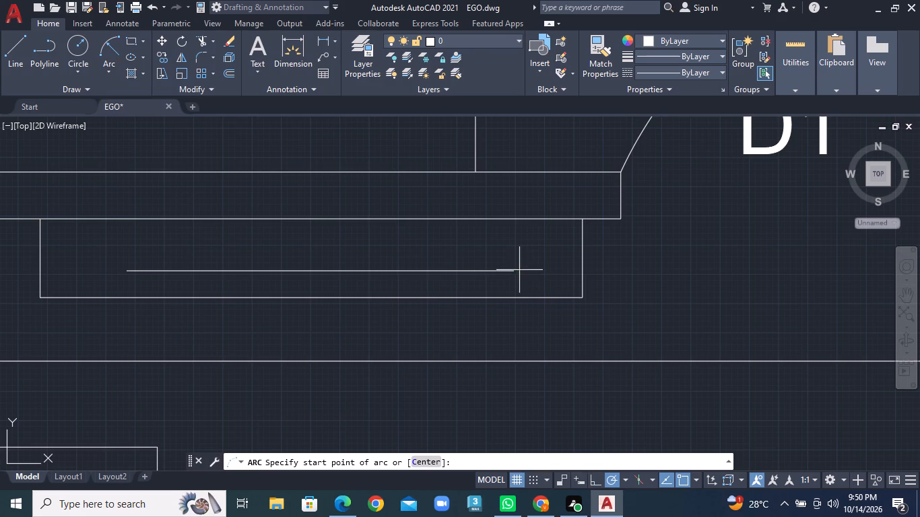
{"action": "left_click", "coordinate": [517, 270]}
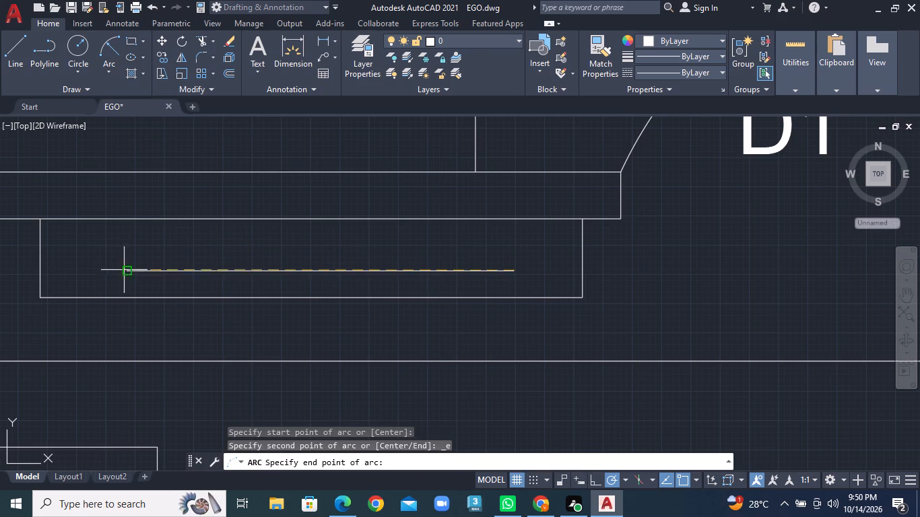
{"action": "left_click", "coordinate": [124, 270]}
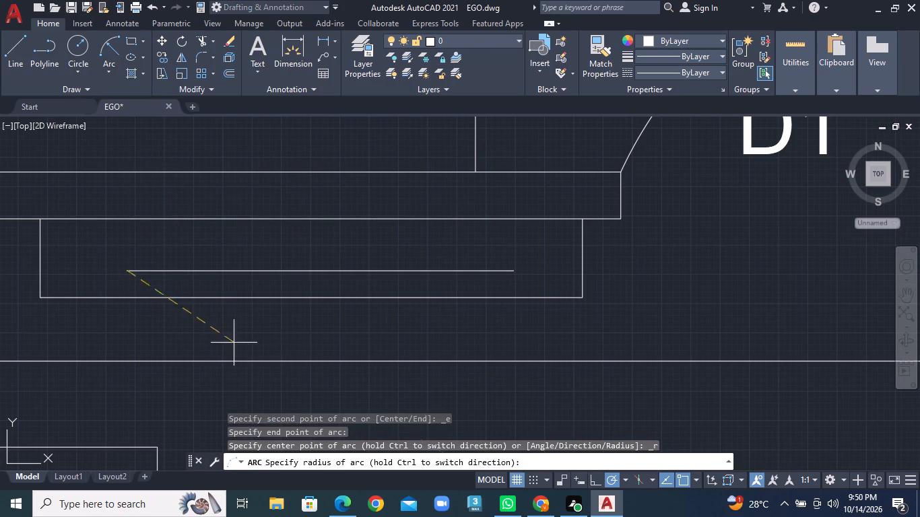
{"action": "middle_click_drag", "start_coordinate": [343, 271], "coordinate": [359, 448]}
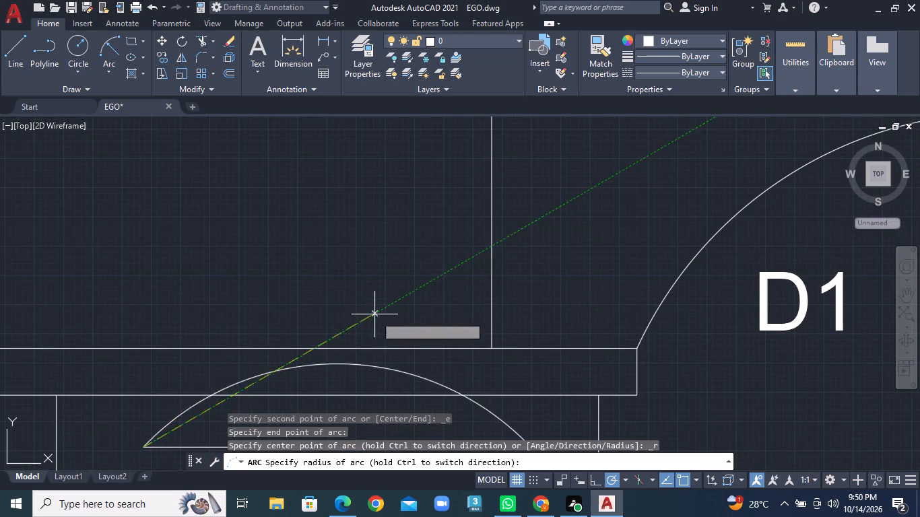
{"action": "scroll", "coordinate": [343, 277], "scroll_direction": "down", "scroll_amount": 2}
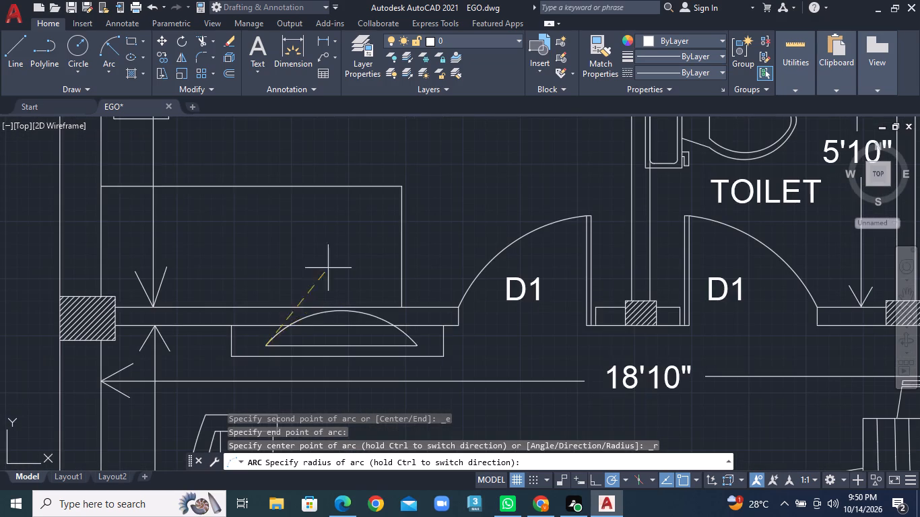
{"action": "left_click", "coordinate": [263, 163]}
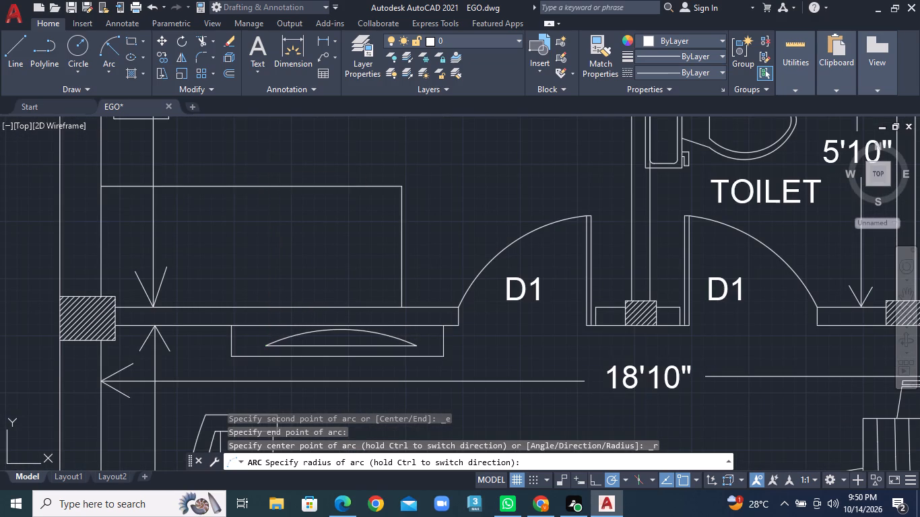
Draw a horizontal line about 1'-9" long outside the plan's upper-left corner, level with the outer wall face and leaving a small gap.
{"action": "scroll", "coordinate": [361, 289], "scroll_direction": "down", "scroll_amount": 2}
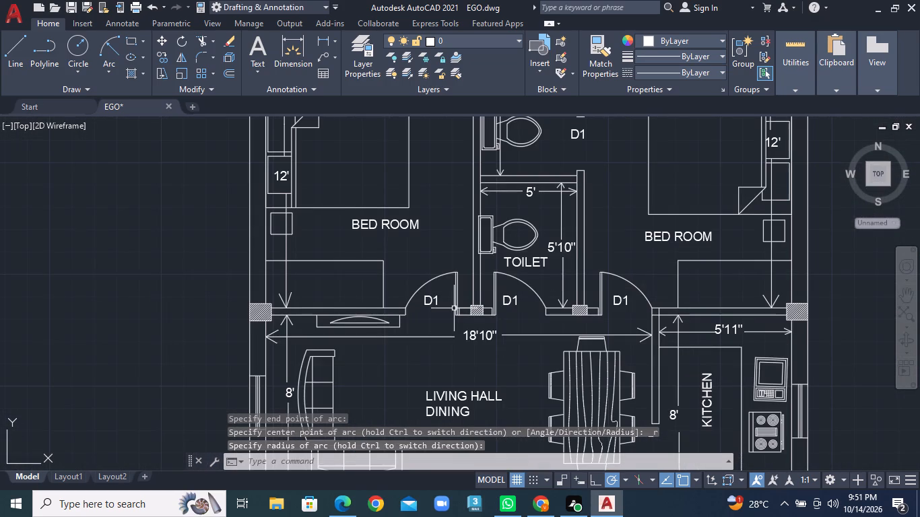
{"action": "middle_click_drag", "start_coordinate": [454, 308], "coordinate": [469, 357]}
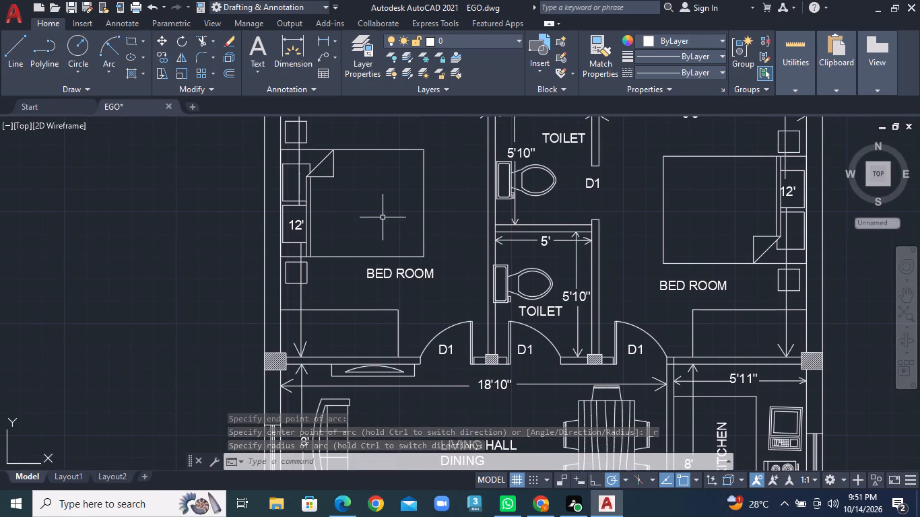
{"action": "scroll", "coordinate": [383, 217], "scroll_direction": "down", "scroll_amount": 1}
{"action": "middle_click_drag", "start_coordinate": [383, 217], "coordinate": [360, 312]}
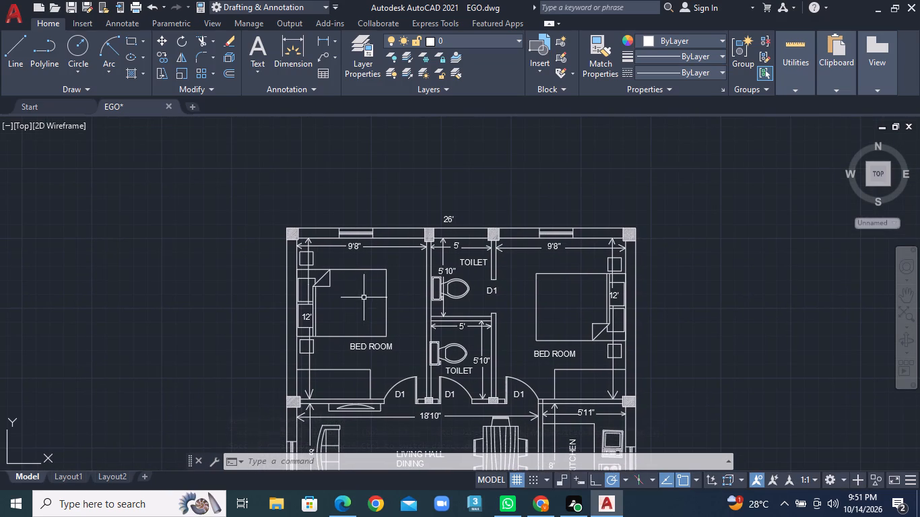
{"action": "middle_click_drag", "start_coordinate": [482, 329], "coordinate": [491, 244]}
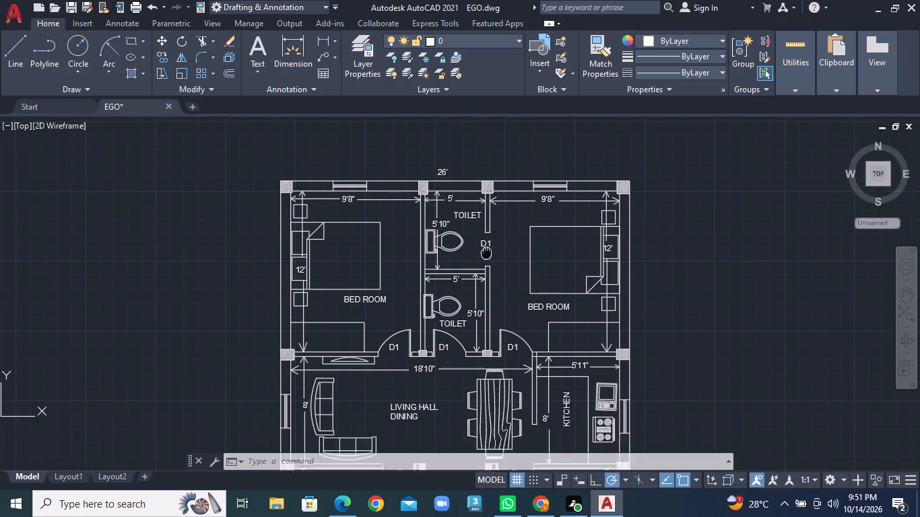
{"action": "middle_click_drag", "start_coordinate": [491, 244], "coordinate": [616, 165]}
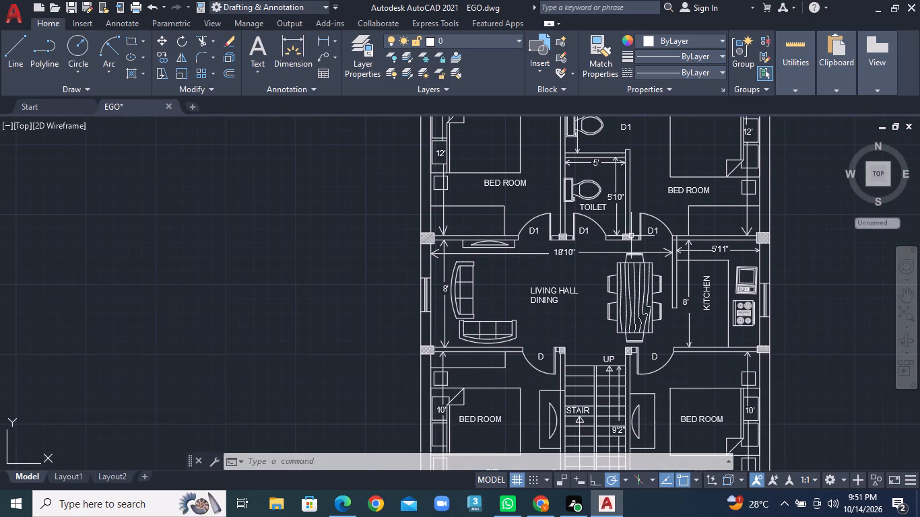
{"action": "middle_click_drag", "start_coordinate": [409, 214], "coordinate": [373, 392]}
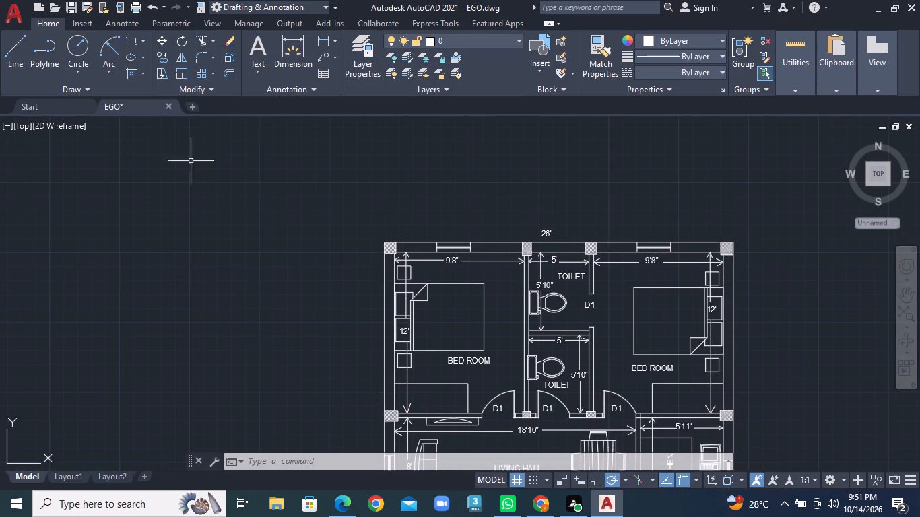
{"action": "left_click", "coordinate": [15, 52]}
{"action": "scroll", "coordinate": [308, 245], "scroll_direction": "up", "scroll_amount": 1}
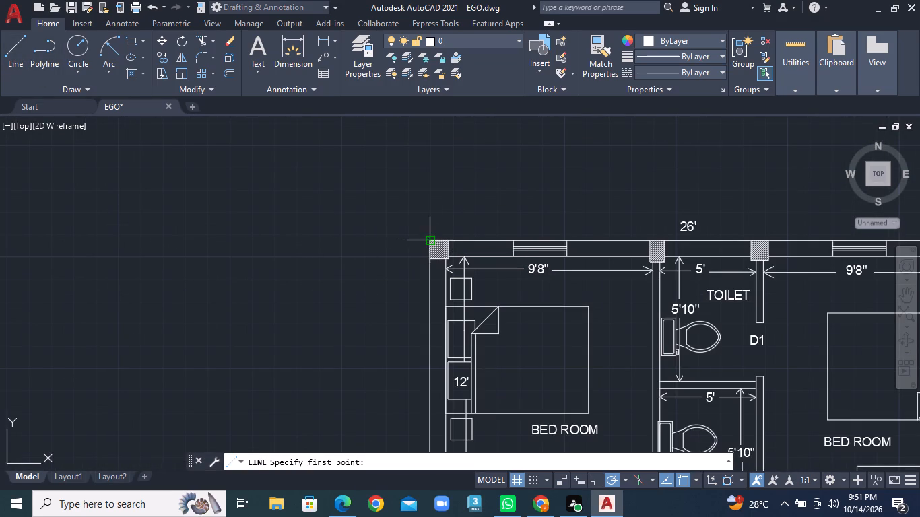
{"action": "left_click", "coordinate": [411, 242]}
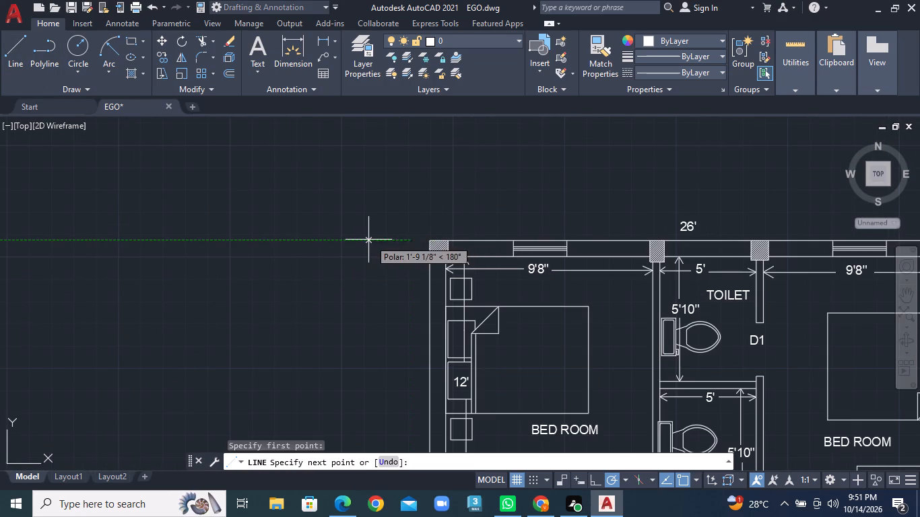
{"action": "left_click", "coordinate": [368, 240]}
{"action": "scroll", "coordinate": [368, 240], "scroll_direction": "up", "scroll_amount": 1}
{"action": "right_click", "coordinate": [368, 240]}
{"action": "left_click", "coordinate": [382, 245]}
Draw a short horizontal line outside the plan's lower-left corner, level with the outer wall face and leaving a small gap.
{"action": "scroll", "coordinate": [478, 300], "scroll_direction": "down", "scroll_amount": 2}
{"action": "middle_click_drag", "start_coordinate": [481, 335], "coordinate": [471, 278]}
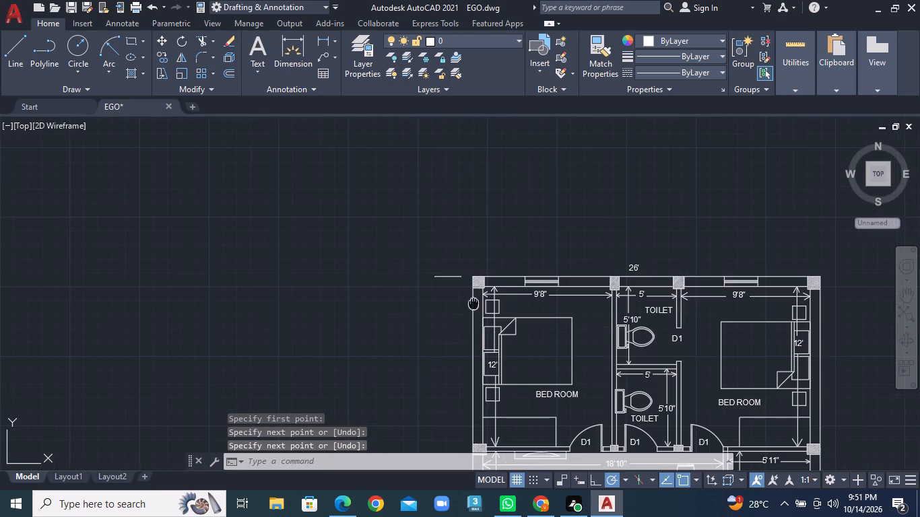
{"action": "middle_click_drag", "start_coordinate": [471, 278], "coordinate": [468, 171]}
{"action": "middle_click", "coordinate": [468, 171]}
{"action": "scroll", "coordinate": [455, 339], "scroll_direction": "down", "scroll_amount": 2}
{"action": "middle_click_drag", "start_coordinate": [484, 397], "coordinate": [465, 302]}
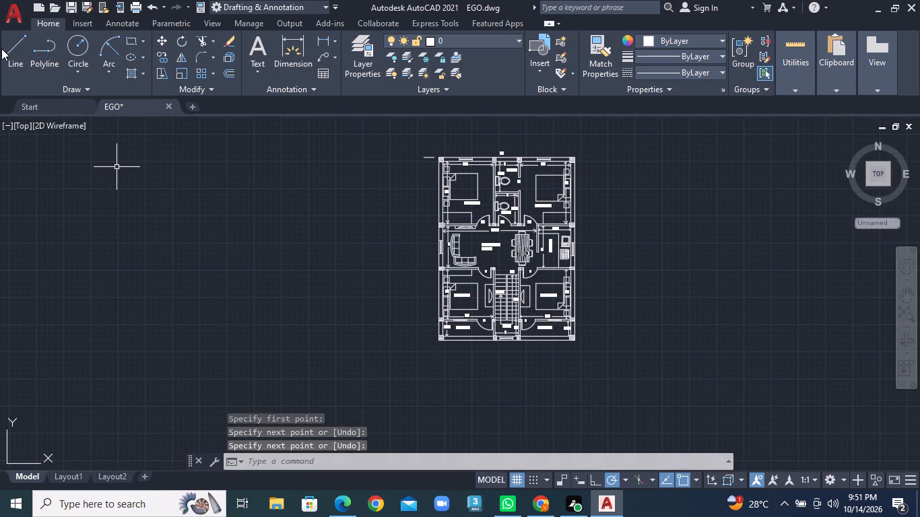
{"action": "left_click", "coordinate": [1, 48]}
{"action": "scroll", "coordinate": [462, 337], "scroll_direction": "up", "scroll_amount": 1}
{"action": "scroll", "coordinate": [398, 341], "scroll_direction": "up", "scroll_amount": 3}
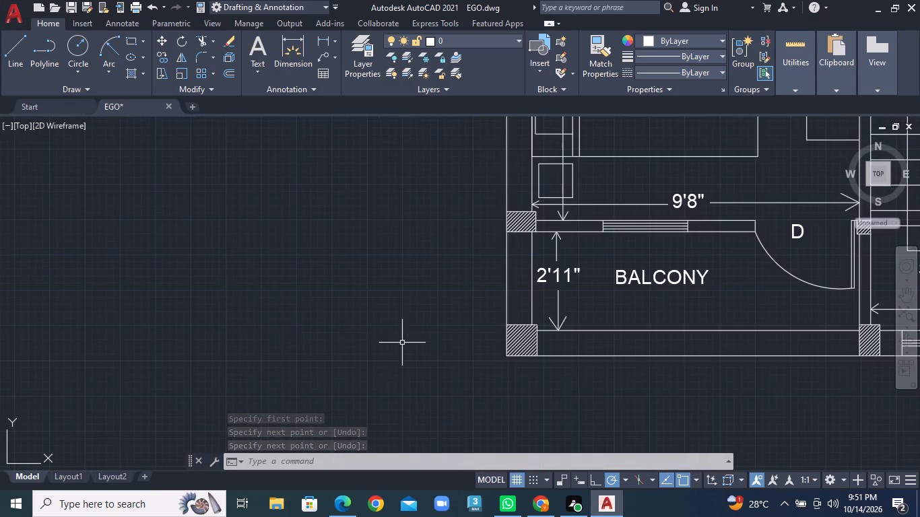
{"action": "left_click", "coordinate": [7, 55]}
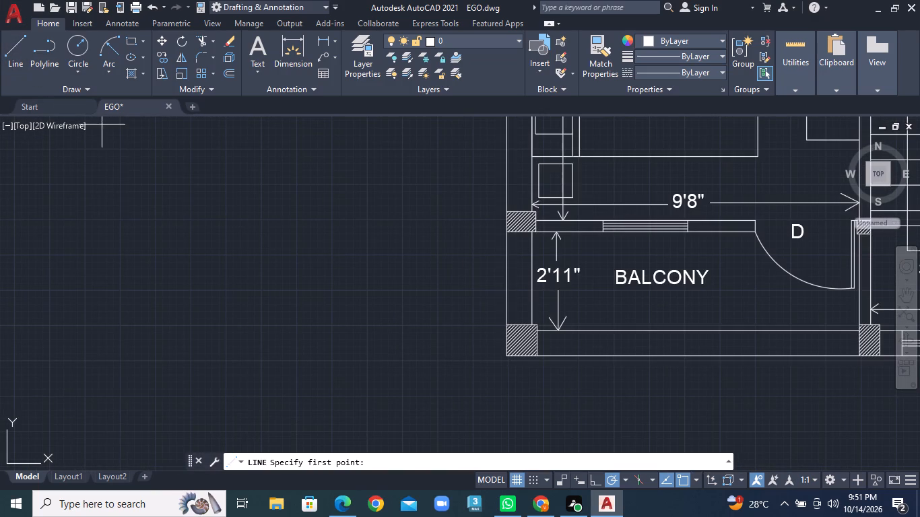
{"action": "left_click", "coordinate": [491, 355]}
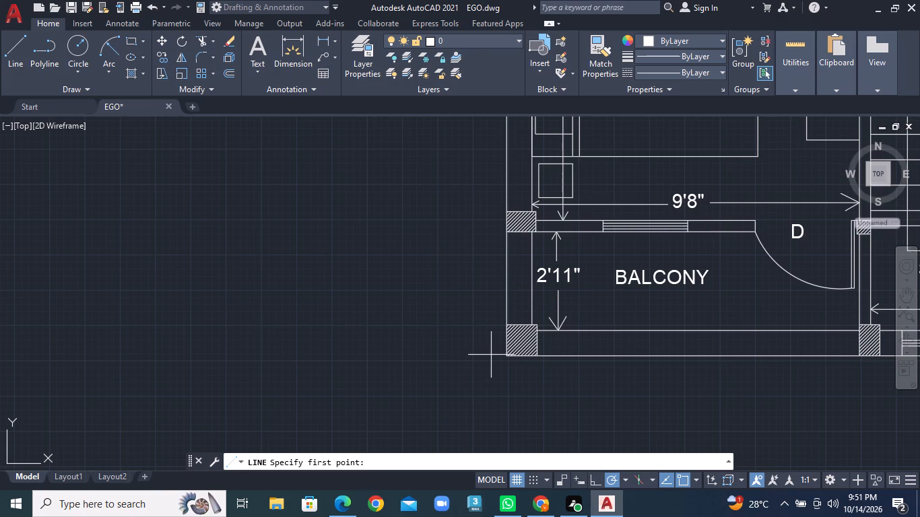
{"action": "left_click", "coordinate": [423, 348]}
{"action": "right_click", "coordinate": [423, 348]}
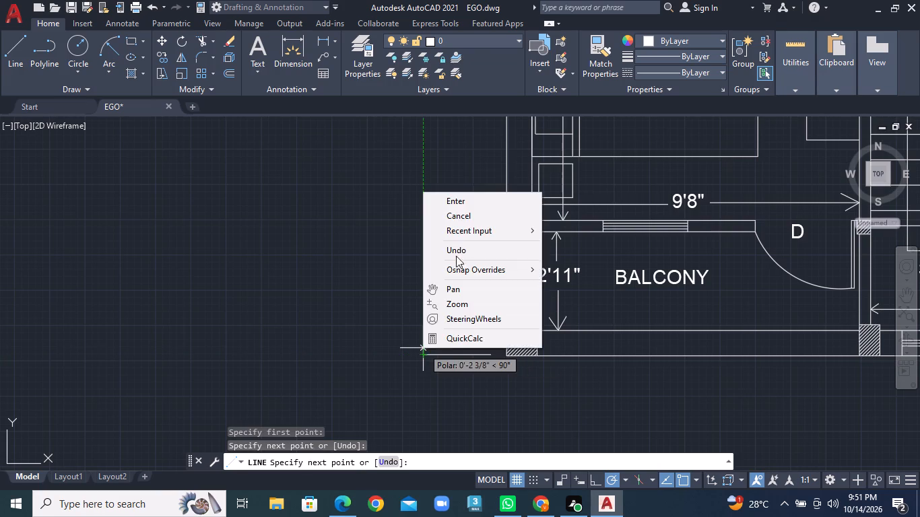
{"action": "double_click", "coordinate": [459, 195]}
{"action": "scroll", "coordinate": [490, 220], "scroll_direction": "down", "scroll_amount": 1}
{"action": "middle_click_drag", "start_coordinate": [551, 186], "coordinate": [487, 234]}
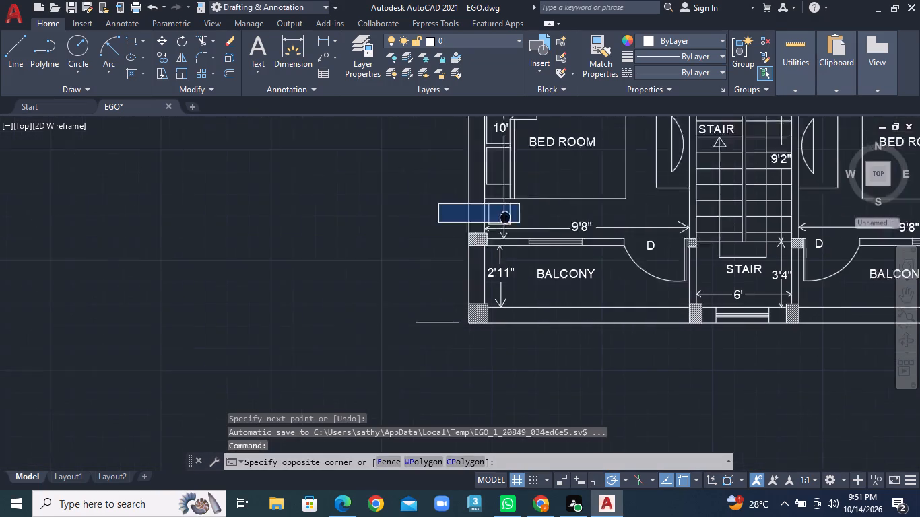
{"action": "middle_click_drag", "start_coordinate": [487, 234], "coordinate": [327, 424]}
{"action": "middle_click", "coordinate": [461, 179]}
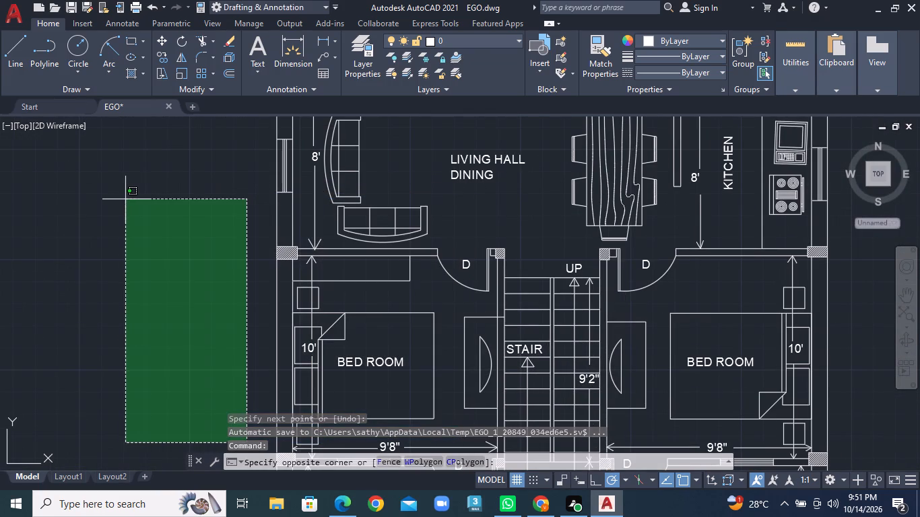
{"action": "key", "text": "Escape"}
Add the multiline text 35' outside the plan's left wall, beside the upper-left bedroom and just above the living hall.
{"action": "scroll", "coordinate": [143, 199], "scroll_direction": "down", "scroll_amount": 3}
{"action": "middle_click_drag", "start_coordinate": [166, 211], "coordinate": [275, 294]}
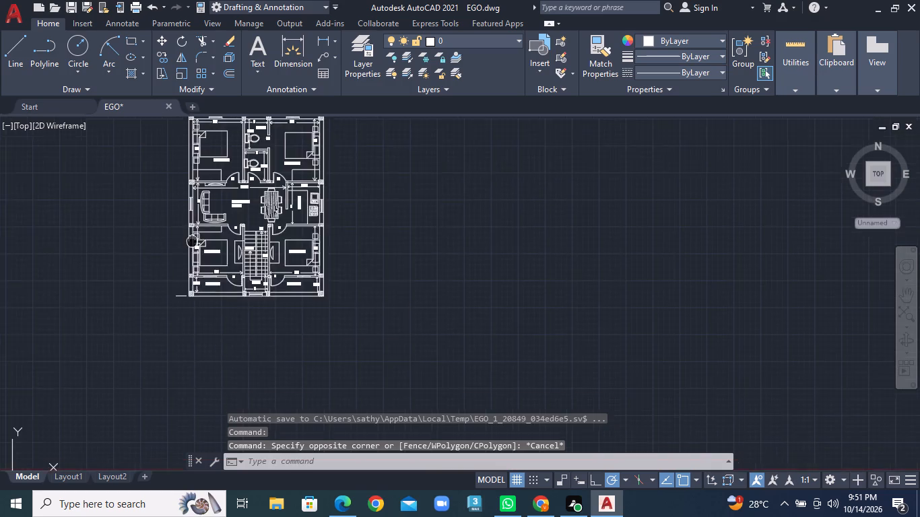
{"action": "middle_click_drag", "start_coordinate": [275, 294], "coordinate": [384, 336]}
{"action": "scroll", "coordinate": [379, 328], "scroll_direction": "up", "scroll_amount": 1}
{"action": "middle_click_drag", "start_coordinate": [383, 324], "coordinate": [362, 240]}
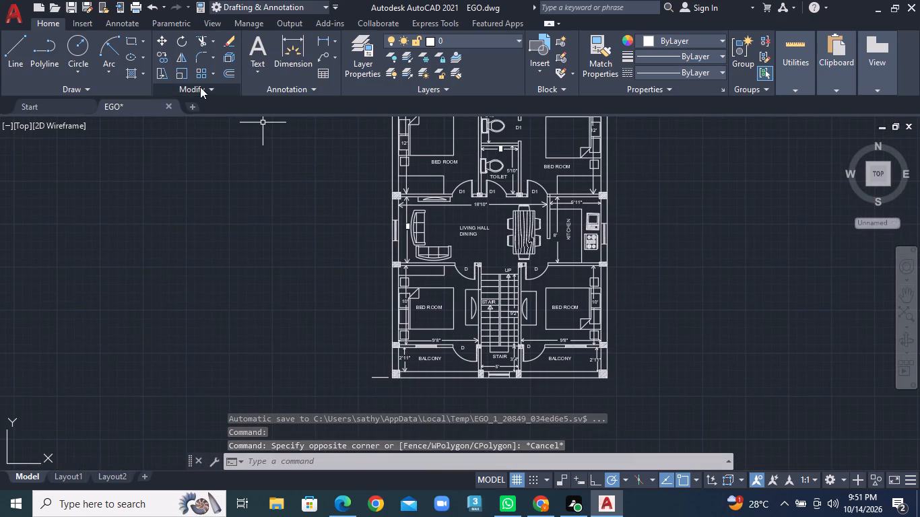
{"action": "left_click", "coordinate": [253, 65]}
{"action": "left_click", "coordinate": [273, 97]}
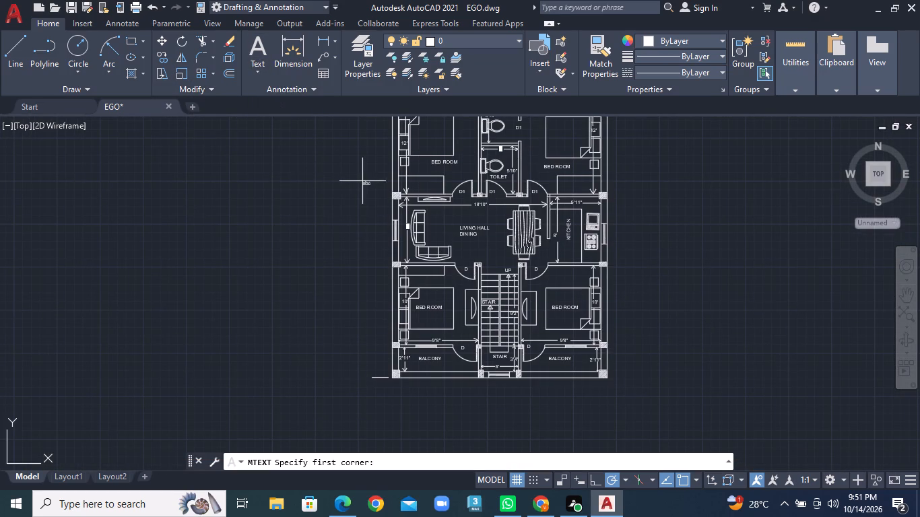
{"action": "left_click", "coordinate": [368, 181]}
{"action": "double_click", "coordinate": [385, 209]}
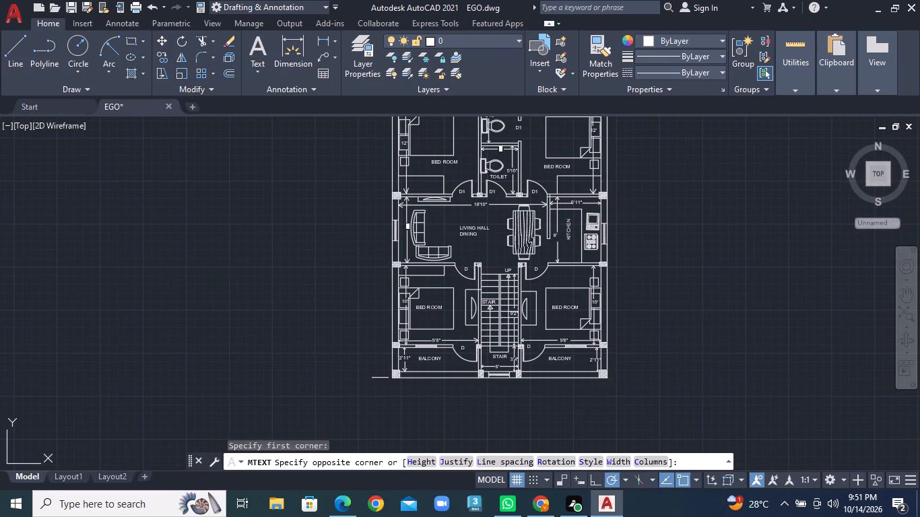
{"action": "type", "text": "35'"}
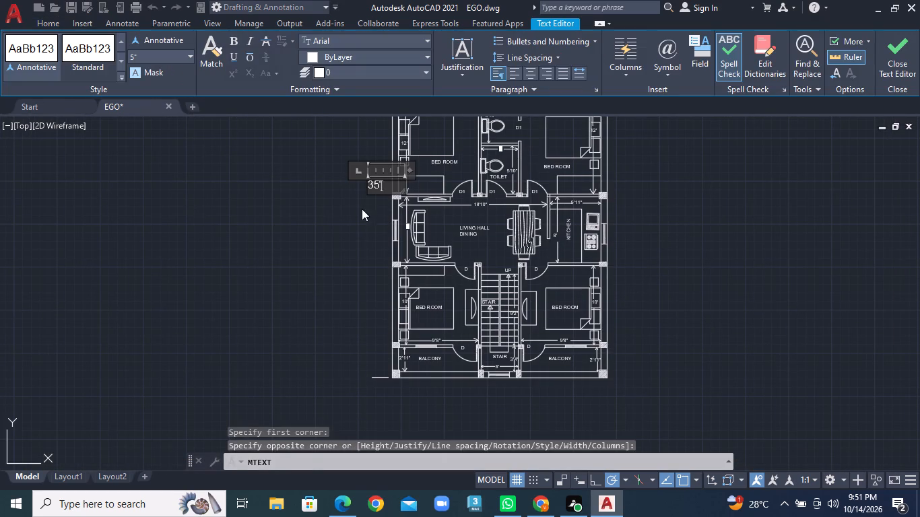
{"action": "left_click", "coordinate": [358, 212]}
Draw a short vertical tick line above the plan's upper-left corner, aligned with the left outer wall face and clear of the wall.
{"action": "middle_click_drag", "start_coordinate": [368, 209], "coordinate": [329, 360]}
{"action": "scroll", "coordinate": [431, 227], "scroll_direction": "up", "scroll_amount": 1}
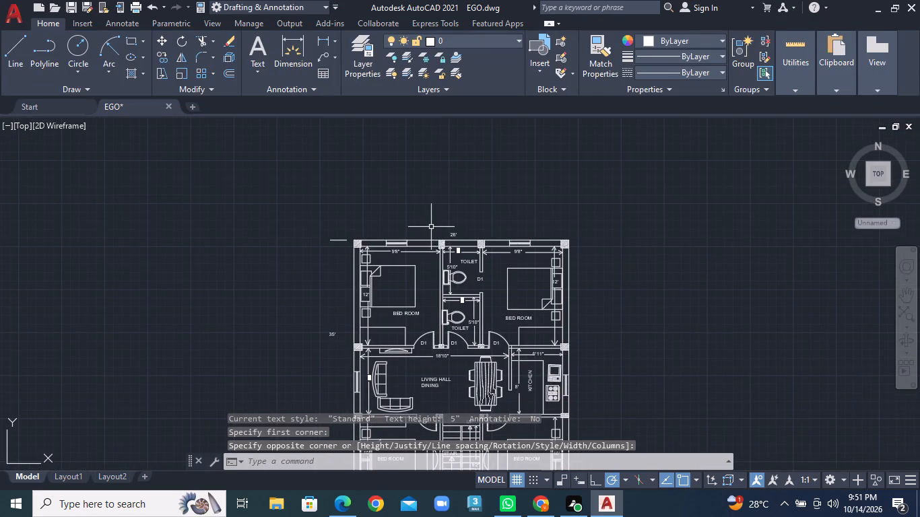
{"action": "scroll", "coordinate": [406, 234], "scroll_direction": "up", "scroll_amount": 2}
{"action": "left_click", "coordinate": [14, 63]}
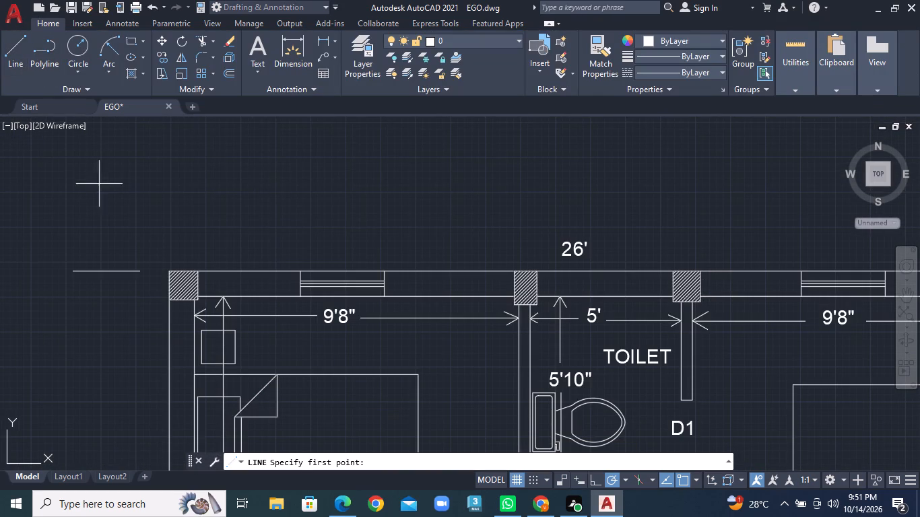
{"action": "left_click", "coordinate": [170, 256]}
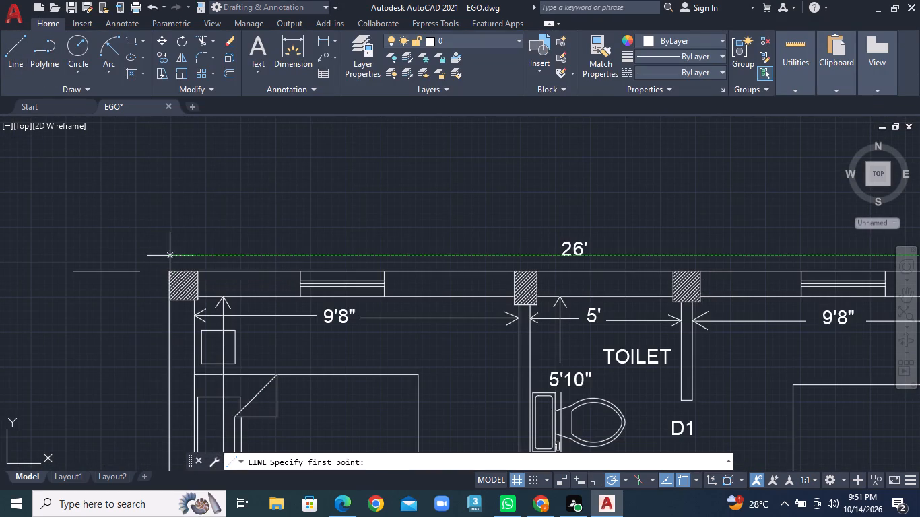
{"action": "left_click", "coordinate": [169, 214]}
{"action": "right_click", "coordinate": [169, 214]}
{"action": "left_click", "coordinate": [223, 225]}
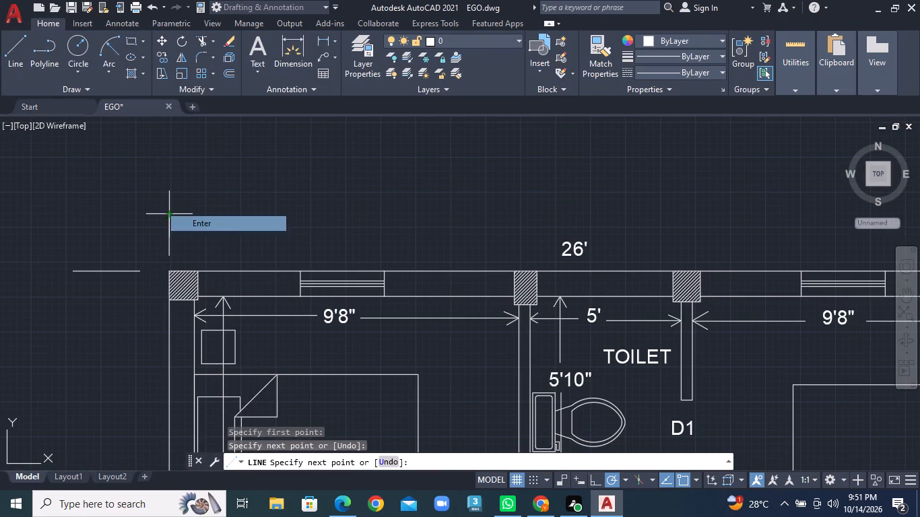
Draw a horizontal line from the tick's midpoint above the upper wall, stopping just short of the 26' label.
{"action": "left_click", "coordinate": [13, 60]}
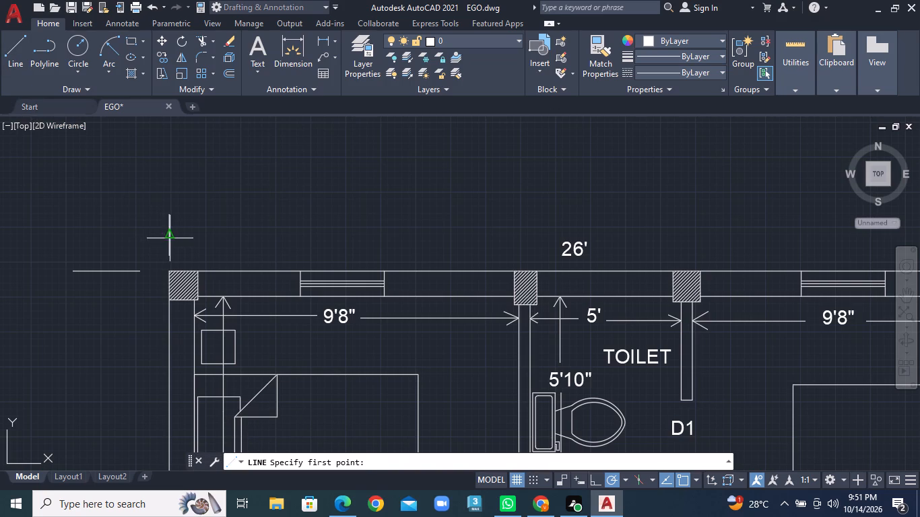
{"action": "left_click", "coordinate": [170, 238]}
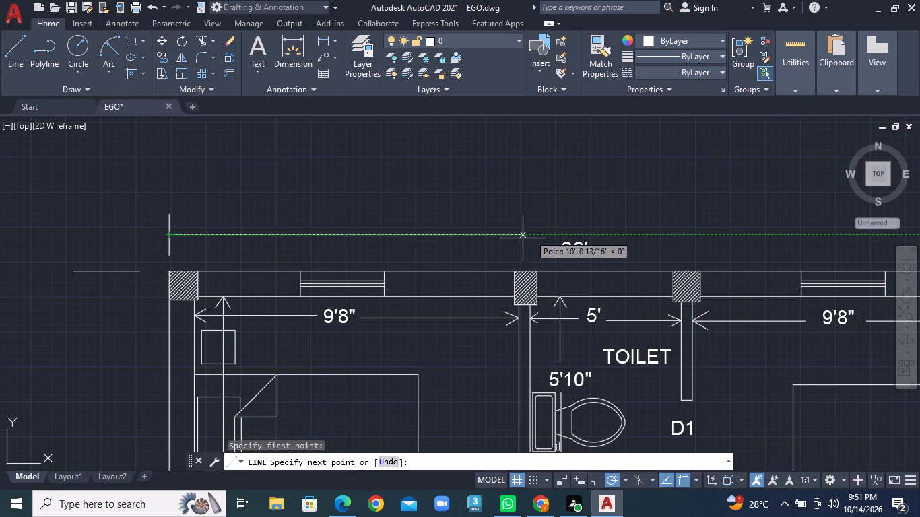
{"action": "left_click", "coordinate": [546, 237]}
{"action": "right_click", "coordinate": [546, 237]}
{"action": "left_click", "coordinate": [577, 245]}
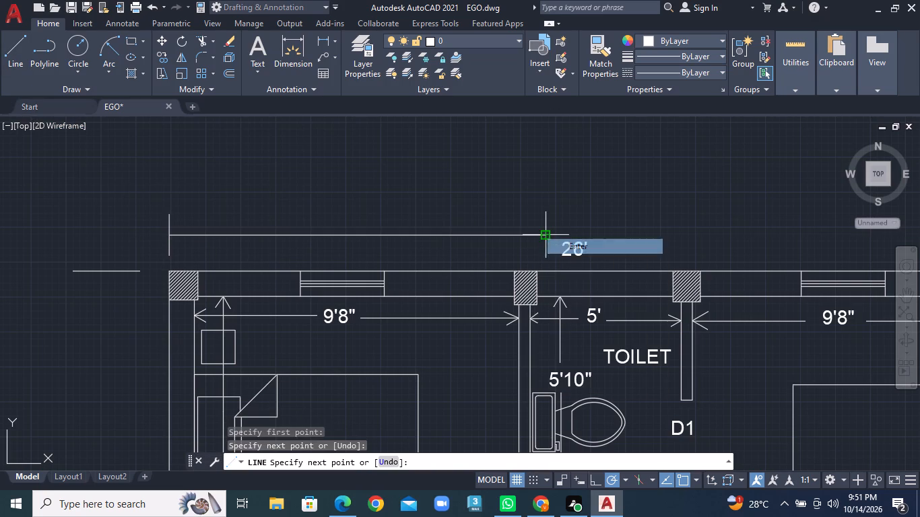
Draw a matching horizontal line from just past the 26' label to directly above the plan's upper-right outer corner.
{"action": "left_click", "coordinate": [9, 60]}
{"action": "scroll", "coordinate": [476, 265], "scroll_direction": "down", "scroll_amount": 2}
{"action": "middle_click_drag", "start_coordinate": [605, 285], "coordinate": [409, 281]}
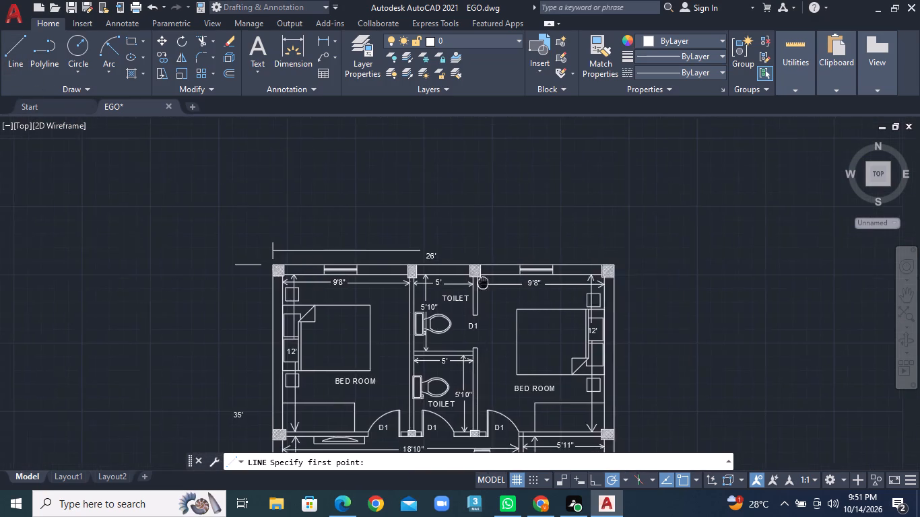
{"action": "middle_click_drag", "start_coordinate": [409, 281], "coordinate": [310, 279]}
{"action": "scroll", "coordinate": [213, 228], "scroll_direction": "up", "scroll_amount": 2}
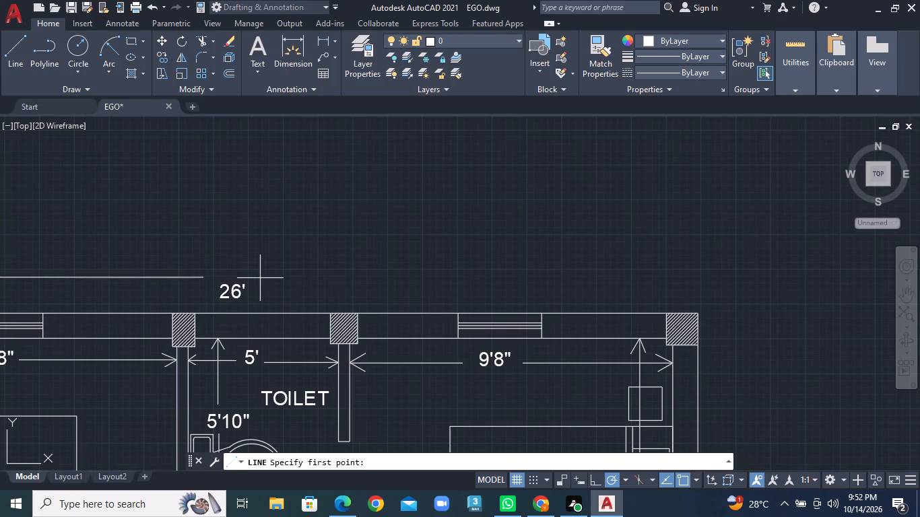
{"action": "left_click", "coordinate": [262, 277]}
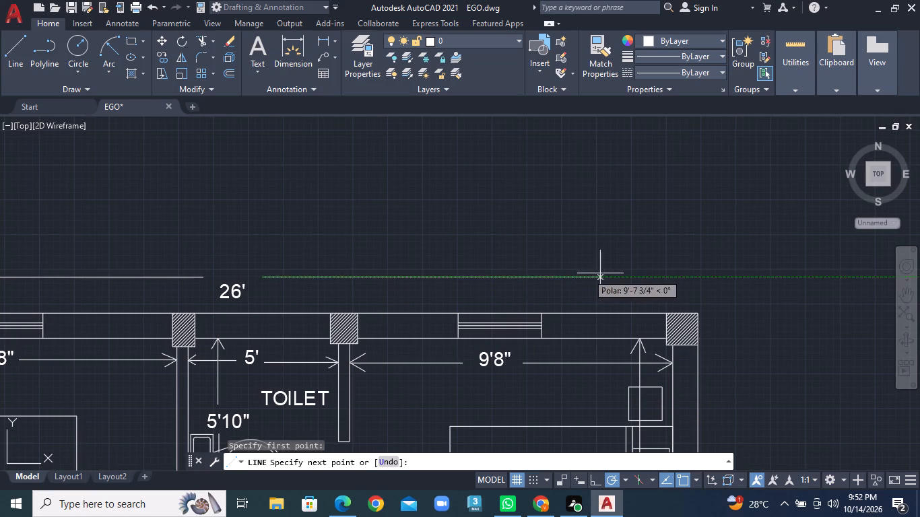
{"action": "left_click", "coordinate": [700, 275]}
{"action": "right_click", "coordinate": [700, 275]}
{"action": "left_click", "coordinate": [716, 276]}
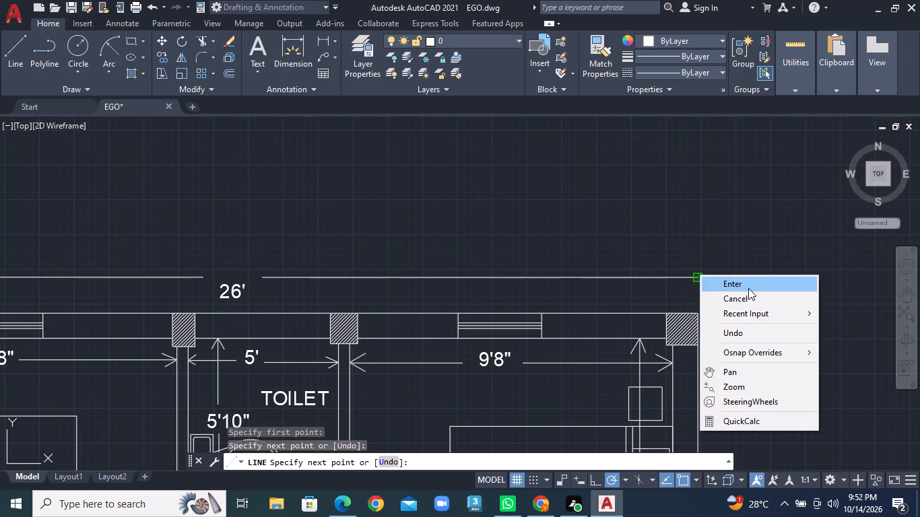
{"action": "left_click", "coordinate": [749, 288]}
Draw a vertical tick at the right end of the width line as two short lines, one downward and one upward.
{"action": "left_click", "coordinate": [15, 40]}
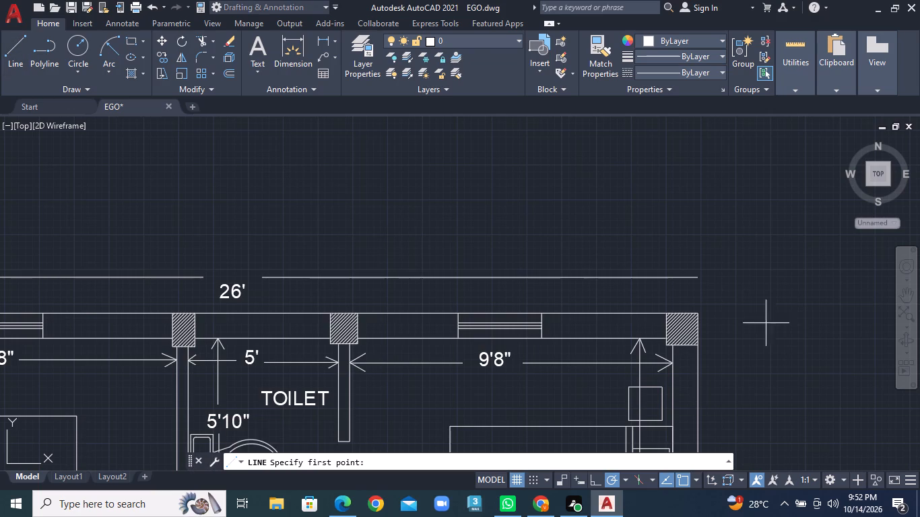
{"action": "scroll", "coordinate": [791, 322], "scroll_direction": "up", "scroll_amount": 2}
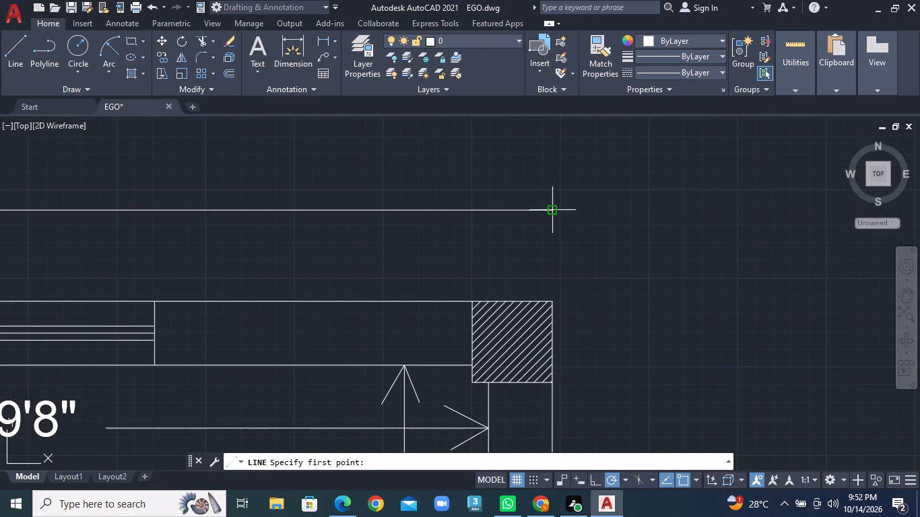
{"action": "left_click", "coordinate": [551, 211]}
{"action": "left_click", "coordinate": [551, 253]}
{"action": "right_click", "coordinate": [551, 253]}
{"action": "left_click", "coordinate": [579, 257]}
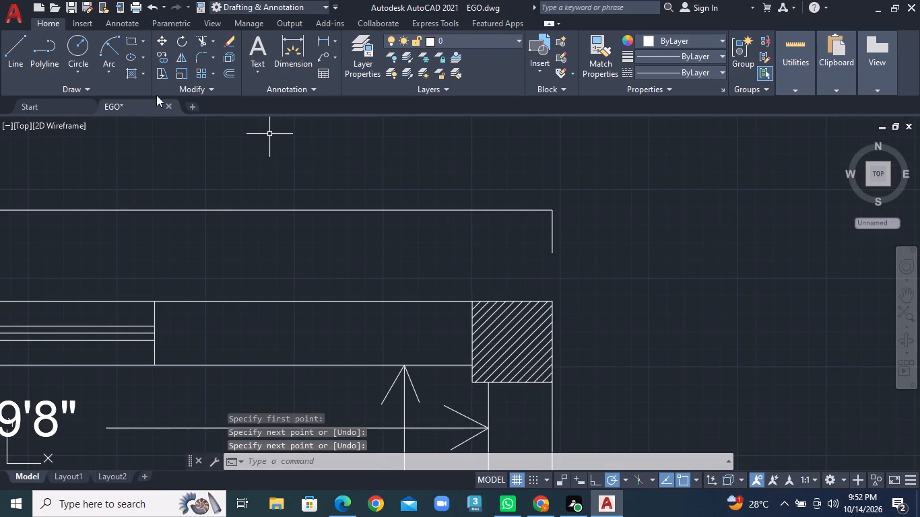
{"action": "left_click", "coordinate": [19, 63]}
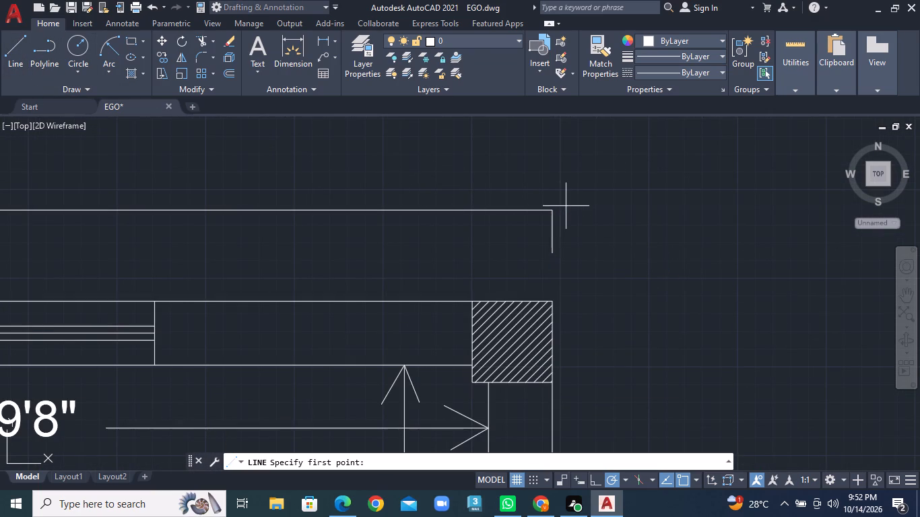
{"action": "left_click", "coordinate": [556, 208]}
{"action": "left_click", "coordinate": [555, 169]}
{"action": "right_click", "coordinate": [555, 169]}
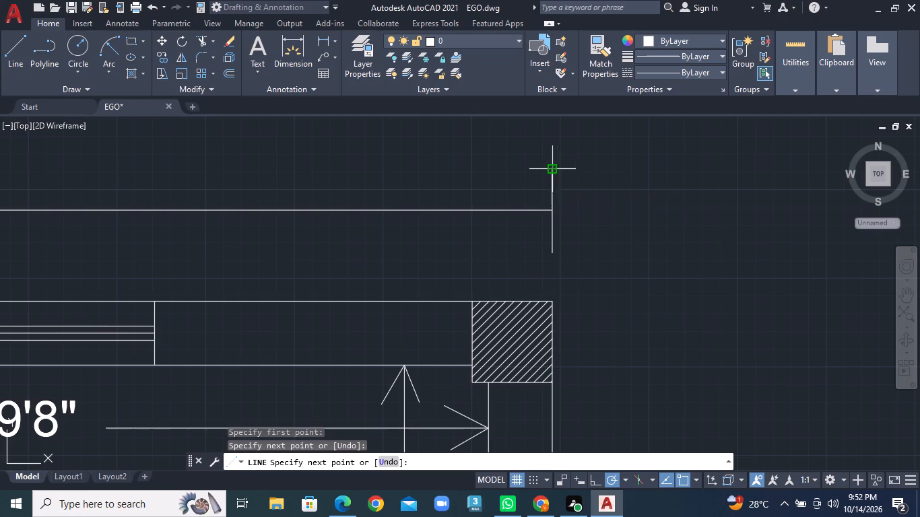
{"action": "left_click", "coordinate": [575, 178]}
Move the 26' label straight up into the gap between the two horizontal dimension lines.
{"action": "scroll", "coordinate": [255, 232], "scroll_direction": "down", "scroll_amount": 2}
{"action": "middle_click", "coordinate": [253, 289]}
{"action": "middle_click_drag", "start_coordinate": [285, 295], "coordinate": [682, 333]}
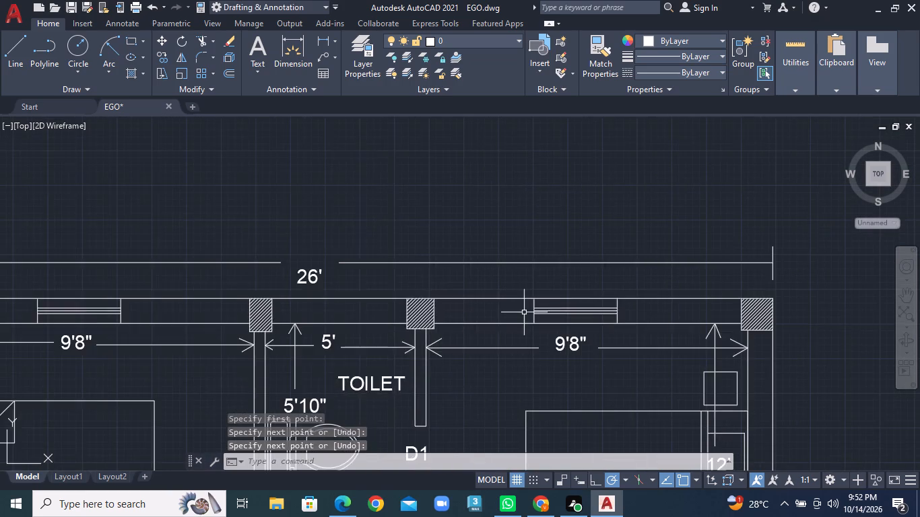
{"action": "scroll", "coordinate": [345, 294], "scroll_direction": "up", "scroll_amount": 2}
{"action": "left_click", "coordinate": [265, 248]}
{"action": "right_click", "coordinate": [265, 248]}
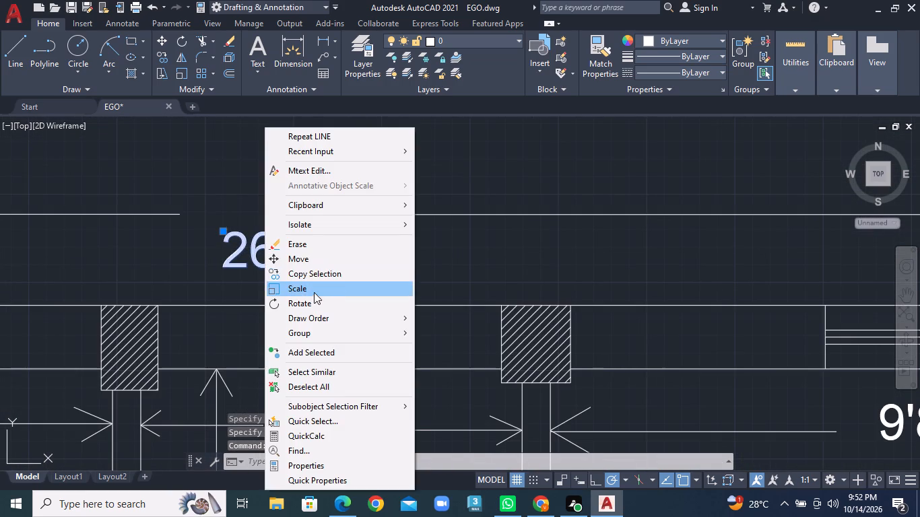
{"action": "left_click", "coordinate": [304, 261]}
{"action": "left_click", "coordinate": [261, 247]}
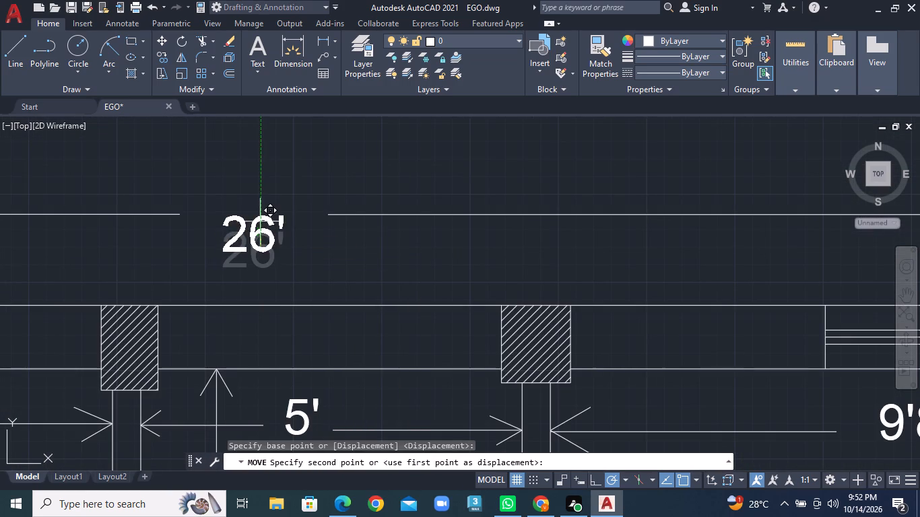
{"action": "left_click", "coordinate": [259, 201]}
Draw a vertical line from the midpoint of the tick beside the plan's upper-left corner down to beside the 35' label.
{"action": "scroll", "coordinate": [329, 279], "scroll_direction": "down", "scroll_amount": 2}
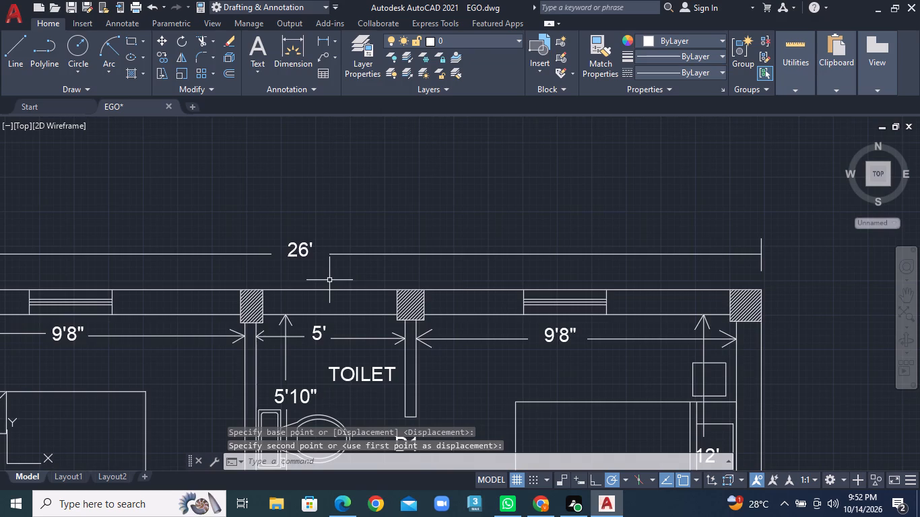
{"action": "scroll", "coordinate": [329, 280], "scroll_direction": "down", "scroll_amount": 1}
{"action": "middle_click_drag", "start_coordinate": [329, 318], "coordinate": [443, 187]}
{"action": "middle_click_drag", "start_coordinate": [108, 310], "coordinate": [191, 269]}
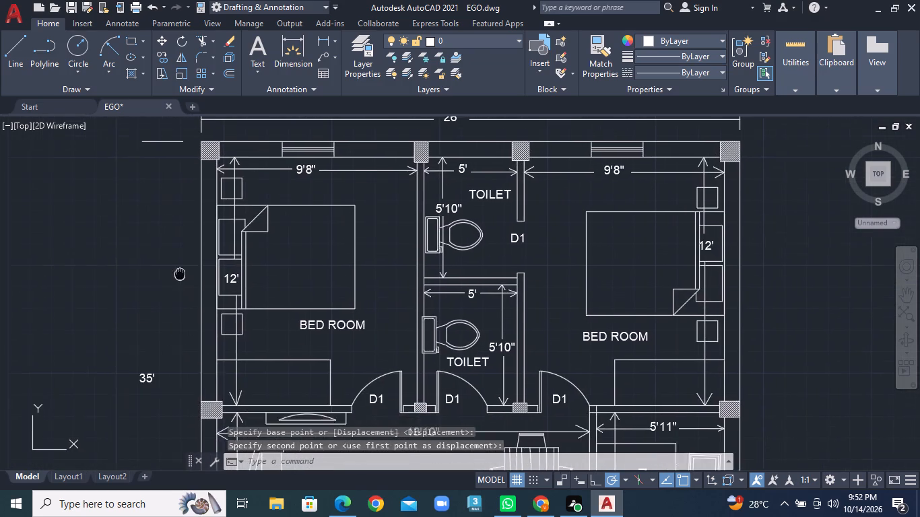
{"action": "middle_click_drag", "start_coordinate": [191, 269], "coordinate": [199, 267]}
{"action": "scroll", "coordinate": [178, 250], "scroll_direction": "down", "scroll_amount": 2}
{"action": "left_click", "coordinate": [9, 63]}
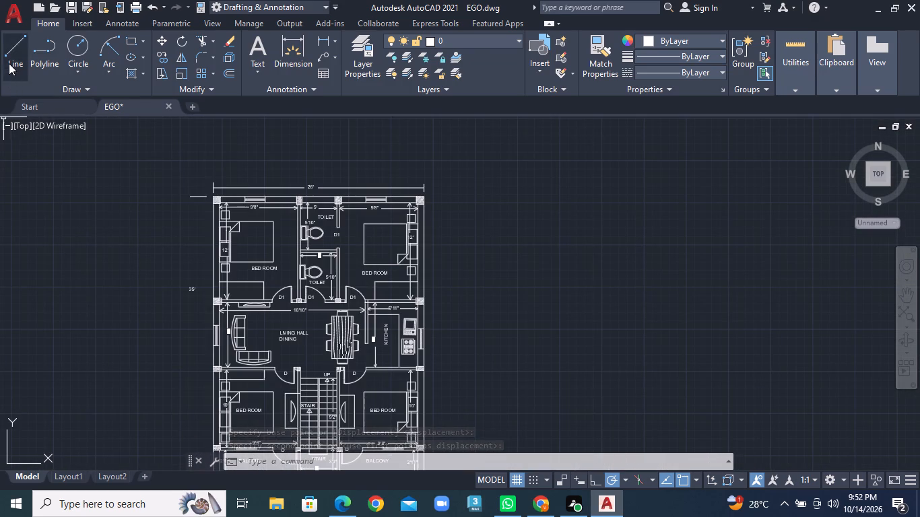
{"action": "scroll", "coordinate": [204, 289], "scroll_direction": "up", "scroll_amount": 1}
{"action": "middle_click_drag", "start_coordinate": [222, 277], "coordinate": [298, 301]}
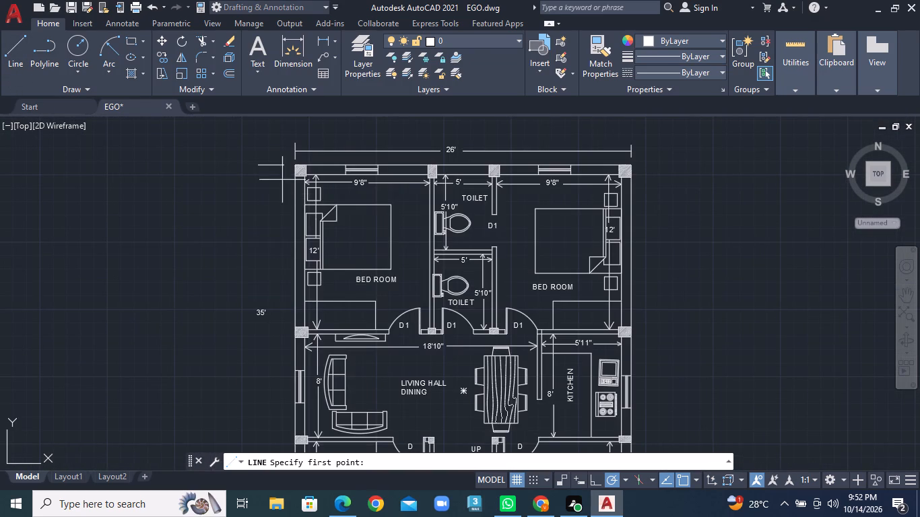
{"action": "left_click", "coordinate": [275, 167]}
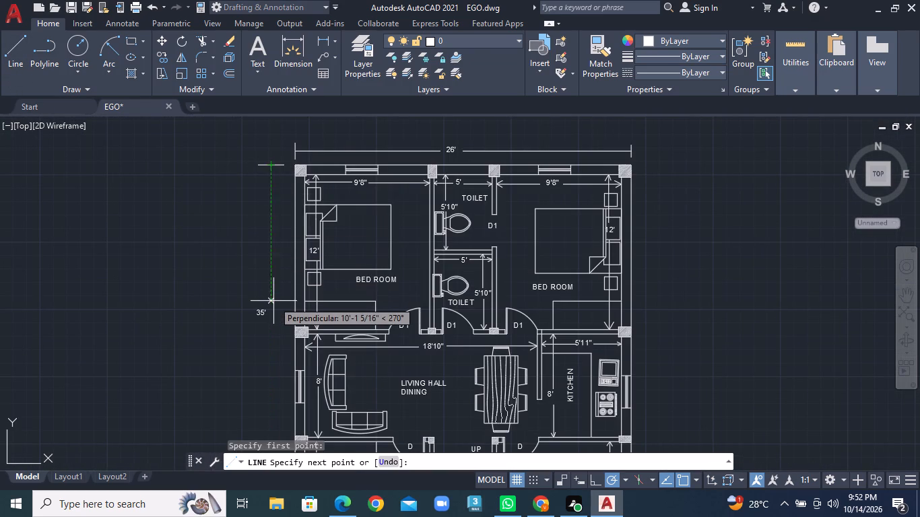
{"action": "middle_click_drag", "start_coordinate": [273, 301], "coordinate": [302, 217]}
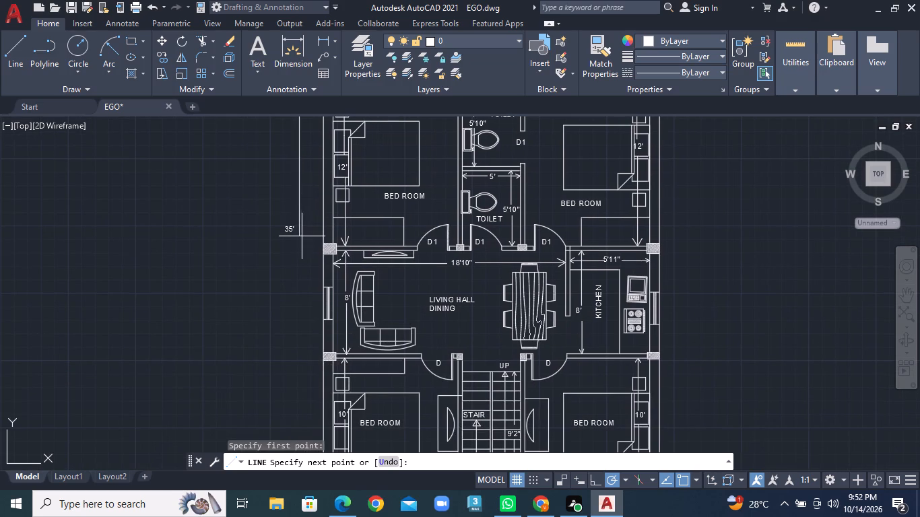
{"action": "left_click", "coordinate": [302, 236]}
{"action": "right_click", "coordinate": [302, 236]}
{"action": "left_click", "coordinate": [329, 247]}
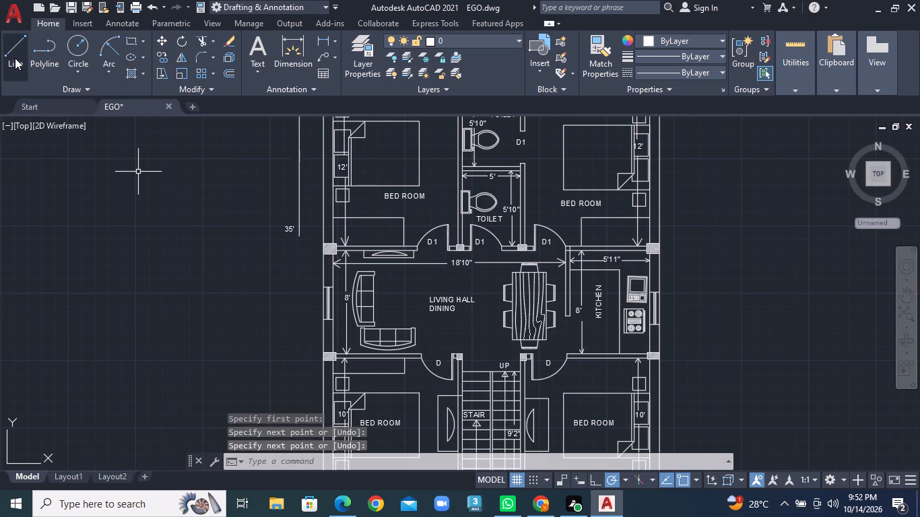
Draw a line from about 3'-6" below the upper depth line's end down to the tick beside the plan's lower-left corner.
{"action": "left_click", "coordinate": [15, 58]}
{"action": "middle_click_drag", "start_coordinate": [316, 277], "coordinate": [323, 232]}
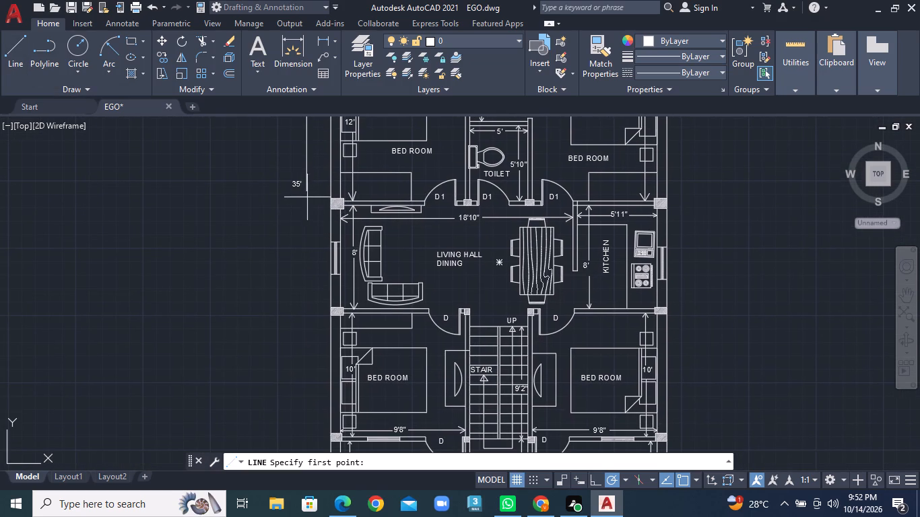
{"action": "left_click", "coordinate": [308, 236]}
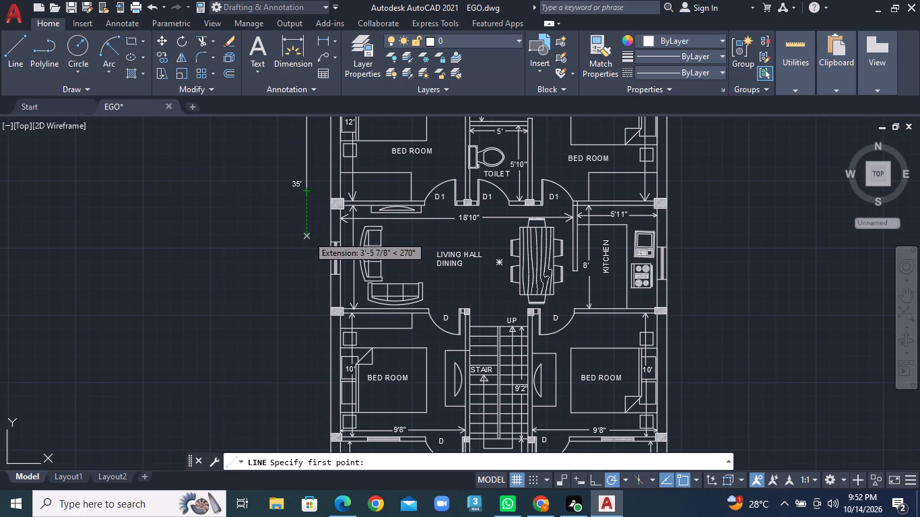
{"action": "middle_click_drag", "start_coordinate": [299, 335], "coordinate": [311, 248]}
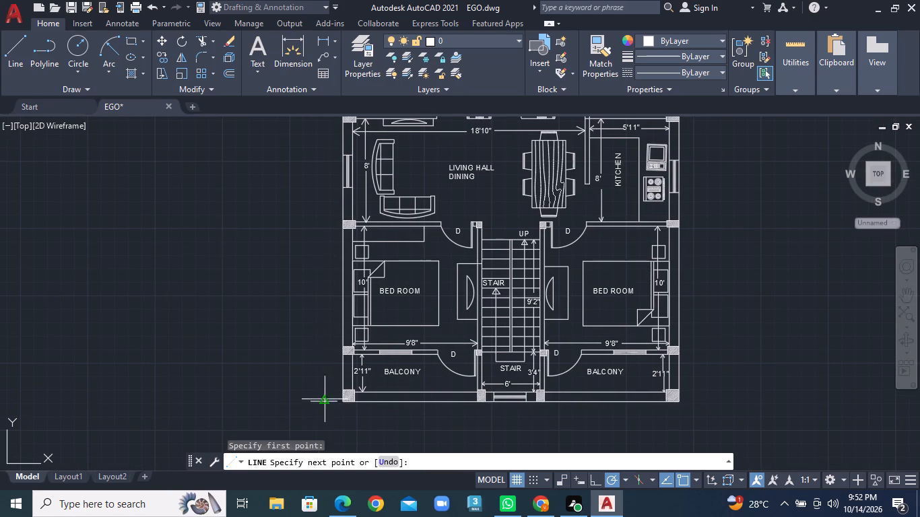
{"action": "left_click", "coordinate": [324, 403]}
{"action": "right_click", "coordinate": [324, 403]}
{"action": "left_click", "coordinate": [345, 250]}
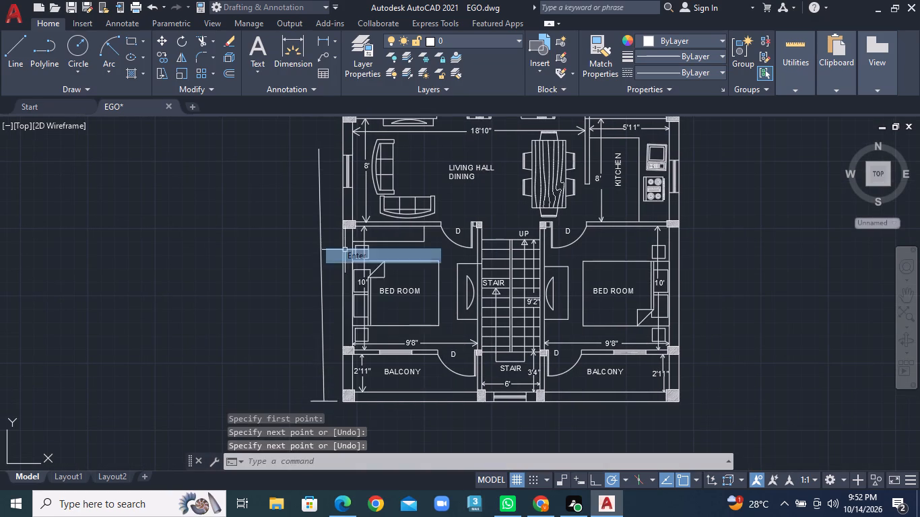
Move the 35' label down into the gap between the two depth lines.
{"action": "middle_click_drag", "start_coordinate": [418, 302], "coordinate": [430, 421]}
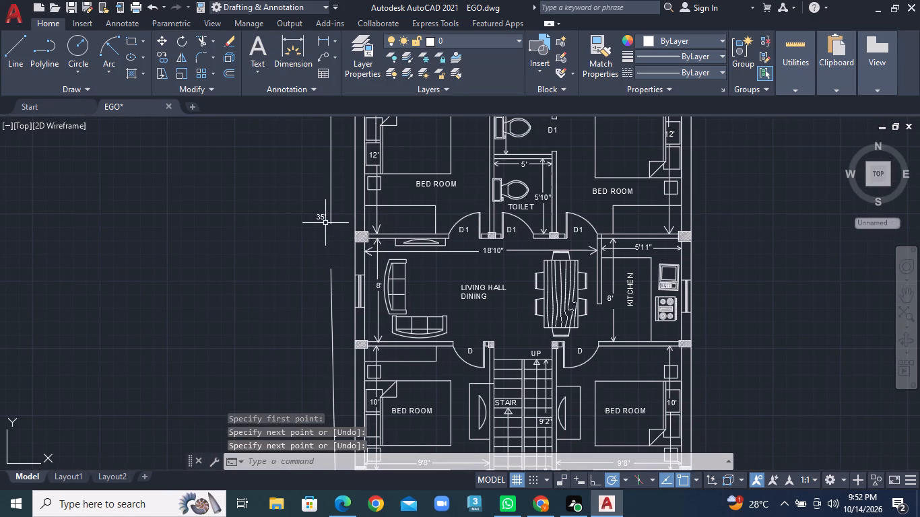
{"action": "left_click", "coordinate": [325, 223]}
{"action": "left_click", "coordinate": [318, 219]}
{"action": "right_click", "coordinate": [318, 219]}
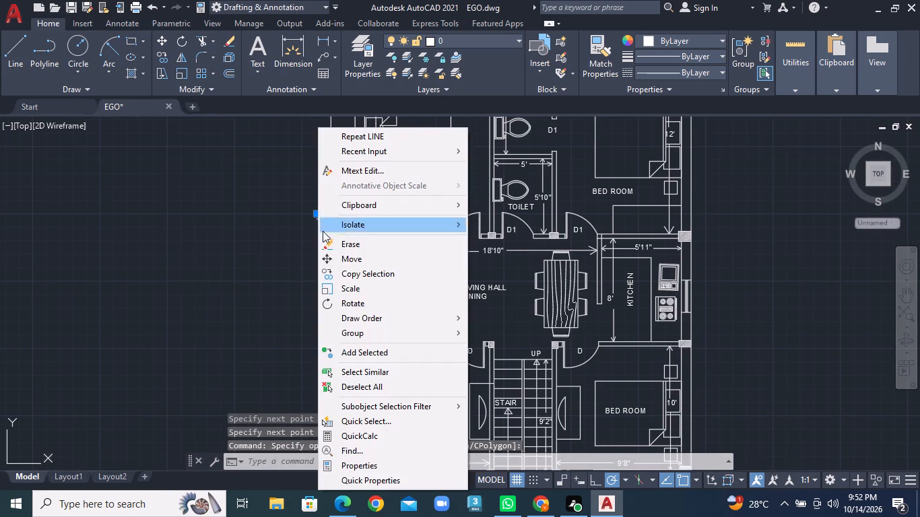
{"action": "left_click", "coordinate": [347, 265]}
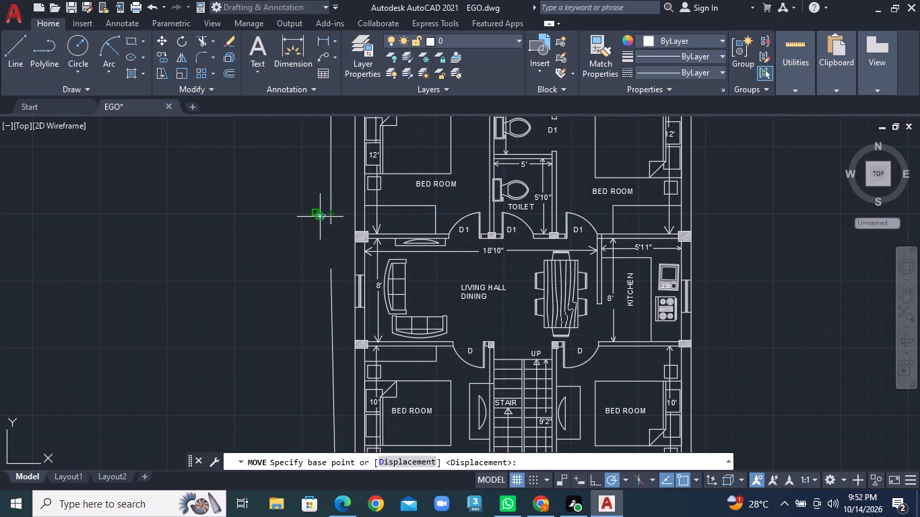
{"action": "left_click", "coordinate": [320, 217]}
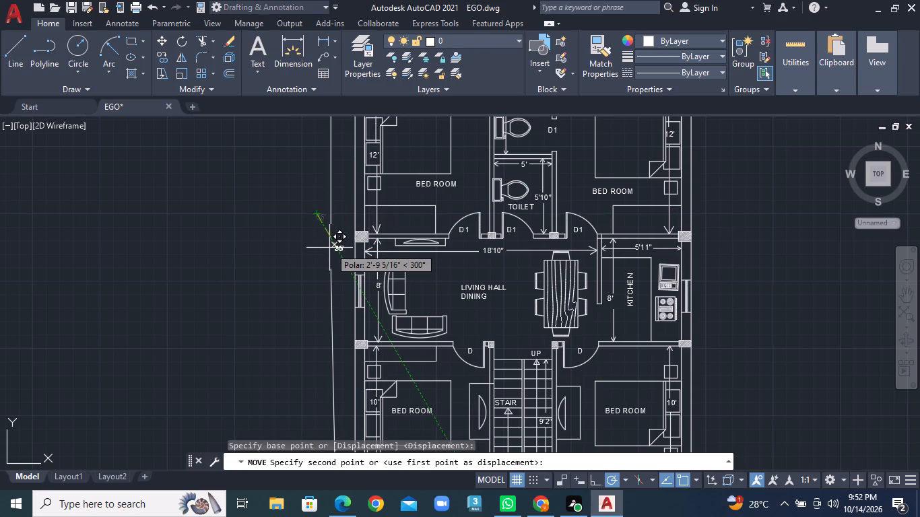
{"action": "left_click", "coordinate": [325, 247]}
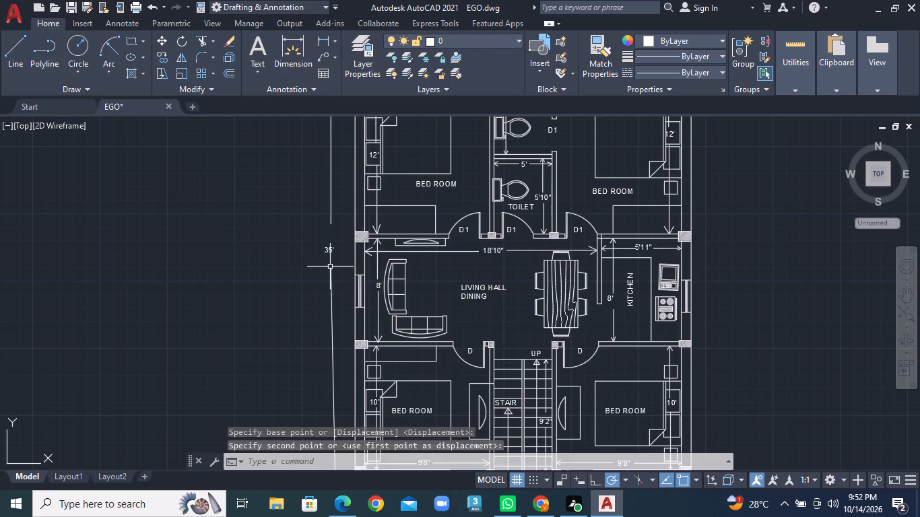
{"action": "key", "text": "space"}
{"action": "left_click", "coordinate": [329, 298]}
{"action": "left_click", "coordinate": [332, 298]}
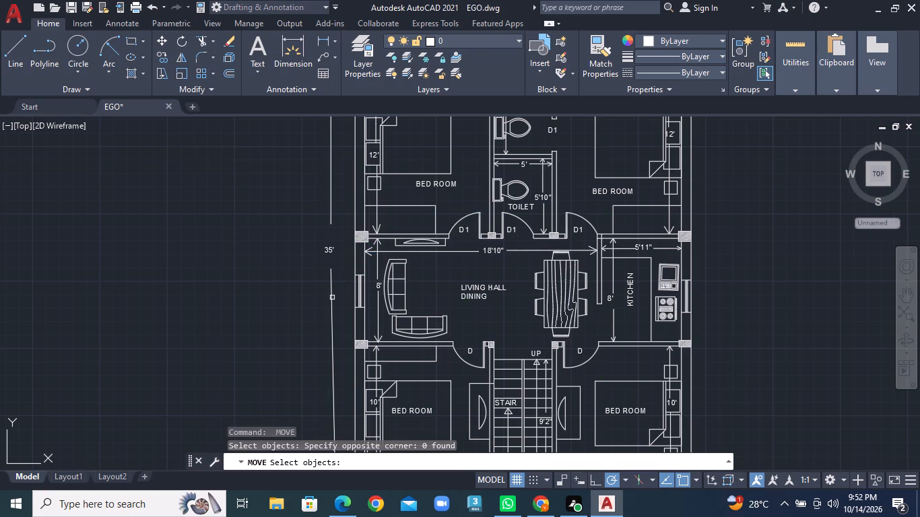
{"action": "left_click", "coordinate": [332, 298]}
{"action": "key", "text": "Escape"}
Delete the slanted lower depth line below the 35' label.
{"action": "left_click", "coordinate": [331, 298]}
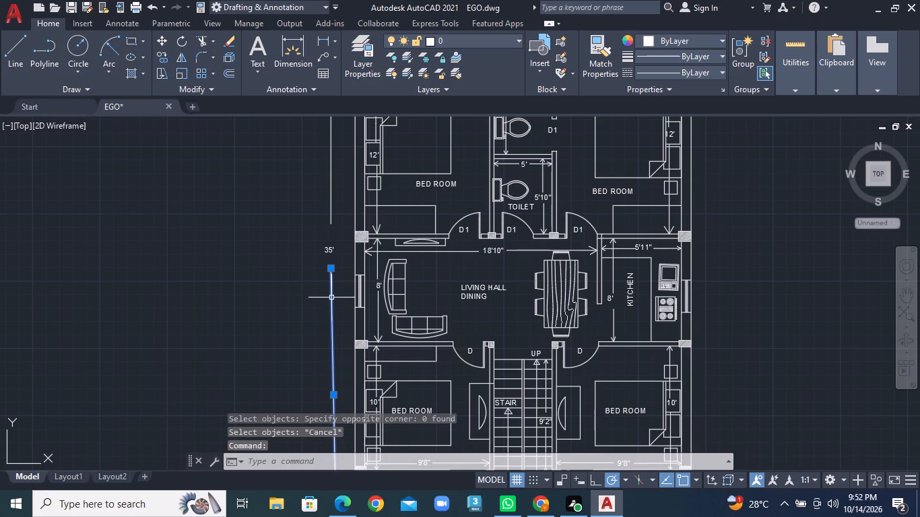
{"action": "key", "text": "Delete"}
Draw a straight vertical line from the tick beside the plan's lower-left corner up to just below the 35' label.
{"action": "left_click", "coordinate": [14, 65]}
{"action": "scroll", "coordinate": [296, 331], "scroll_direction": "down", "scroll_amount": 2}
{"action": "middle_click_drag", "start_coordinate": [296, 331], "coordinate": [304, 204]}
{"action": "scroll", "coordinate": [323, 264], "scroll_direction": "up", "scroll_amount": 4}
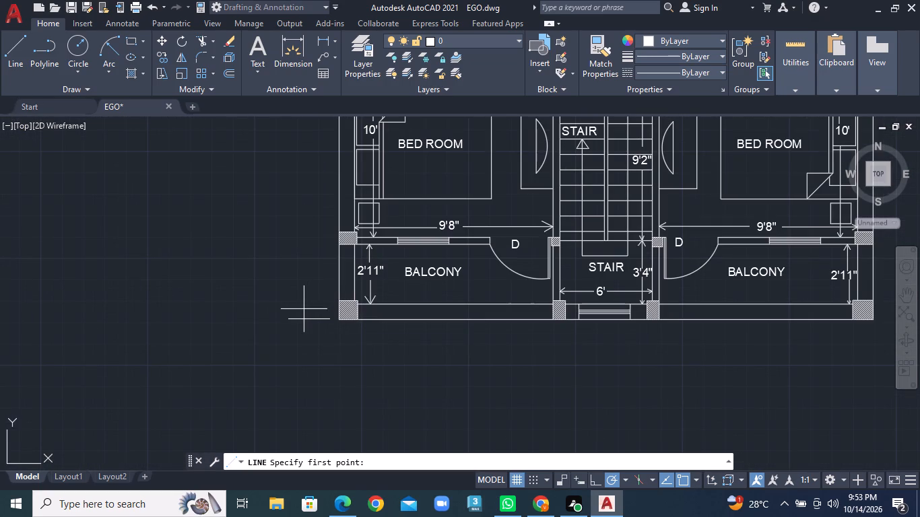
{"action": "left_click", "coordinate": [306, 318]}
{"action": "scroll", "coordinate": [314, 250], "scroll_direction": "down", "scroll_amount": 2}
{"action": "middle_click_drag", "start_coordinate": [317, 232], "coordinate": [294, 462]}
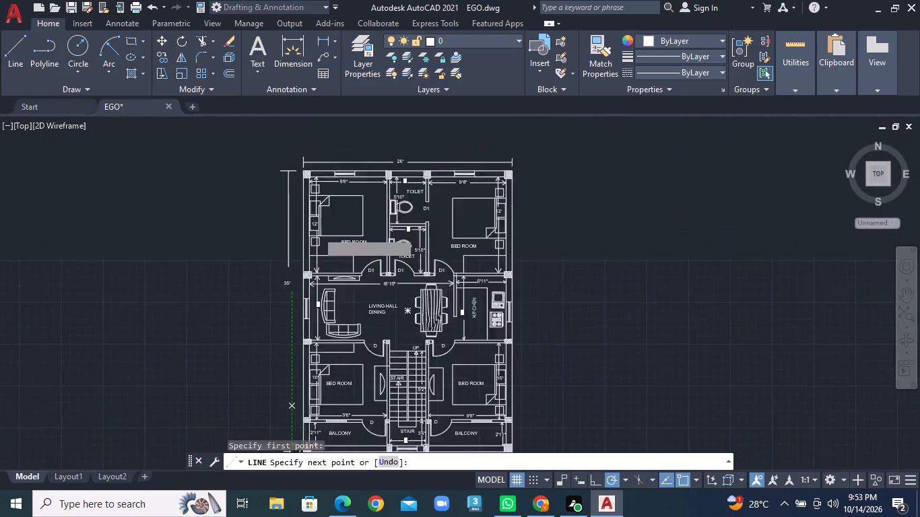
{"action": "middle_click_drag", "start_coordinate": [294, 462], "coordinate": [294, 465]}
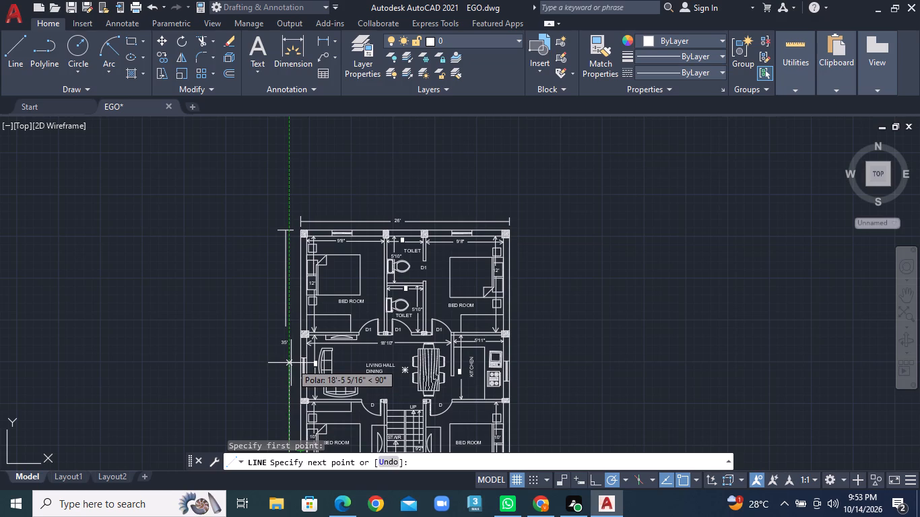
{"action": "left_click", "coordinate": [291, 359]}
{"action": "right_click", "coordinate": [291, 359]}
{"action": "left_click", "coordinate": [352, 214]}
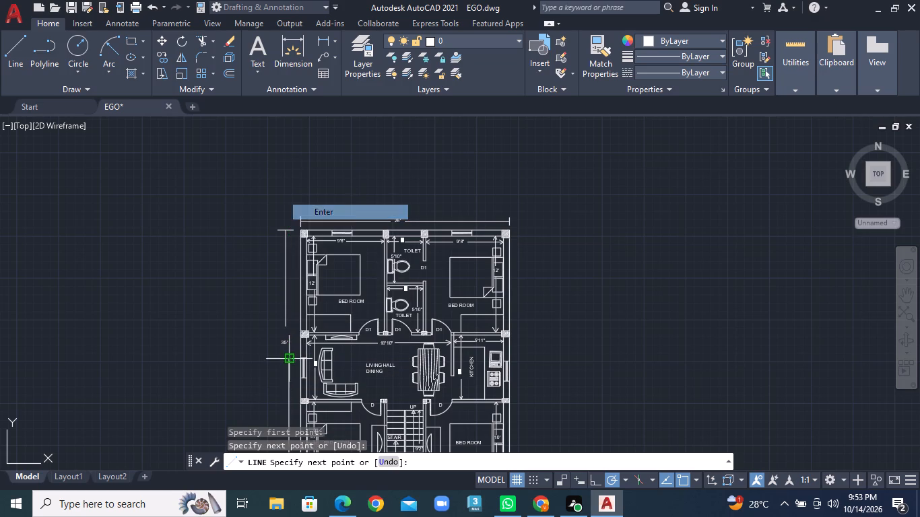
Start another line with the Line command for the plan's overall dimension marks.
{"action": "scroll", "coordinate": [421, 313], "scroll_direction": "down", "scroll_amount": 1}
{"action": "middle_click_drag", "start_coordinate": [394, 324], "coordinate": [442, 304]}
{"action": "scroll", "coordinate": [385, 307], "scroll_direction": "up", "scroll_amount": 2}
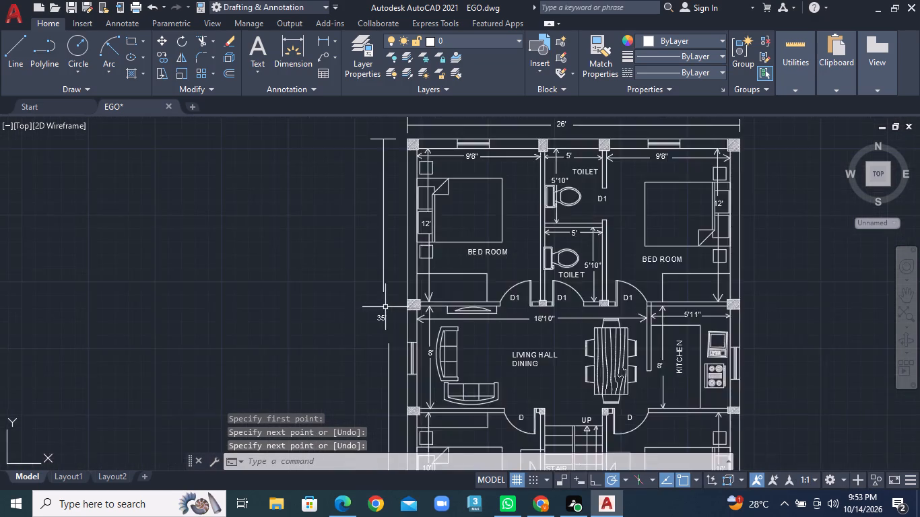
{"action": "scroll", "coordinate": [385, 307], "scroll_direction": "up", "scroll_amount": 2}
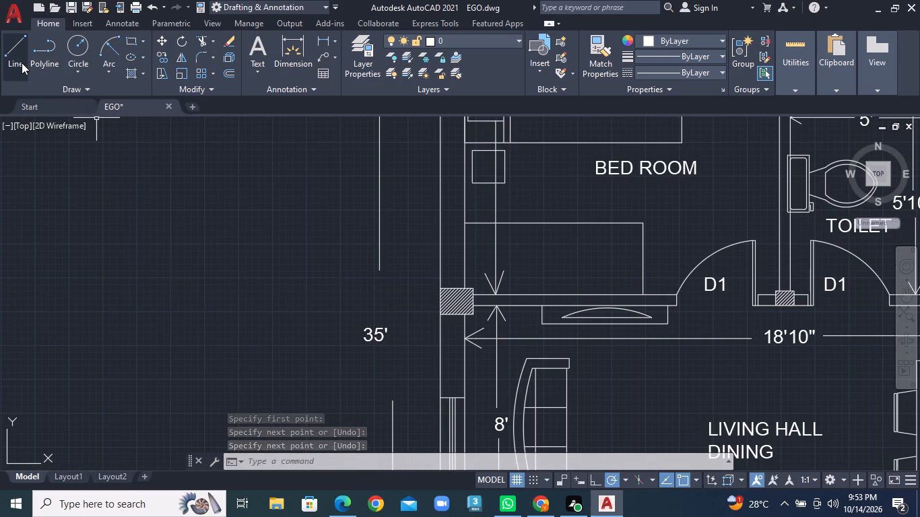
{"action": "left_click", "coordinate": [20, 62]}
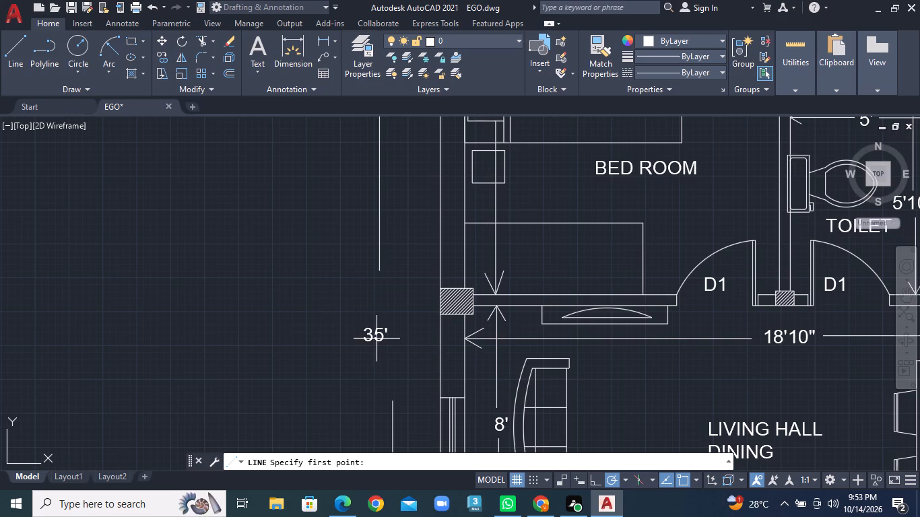
{"action": "scroll", "coordinate": [451, 326], "scroll_direction": "down", "scroll_amount": 1}
{"action": "scroll", "coordinate": [585, 351], "scroll_direction": "down", "scroll_amount": 2}
{"action": "middle_click_drag", "start_coordinate": [612, 347], "coordinate": [531, 226]}
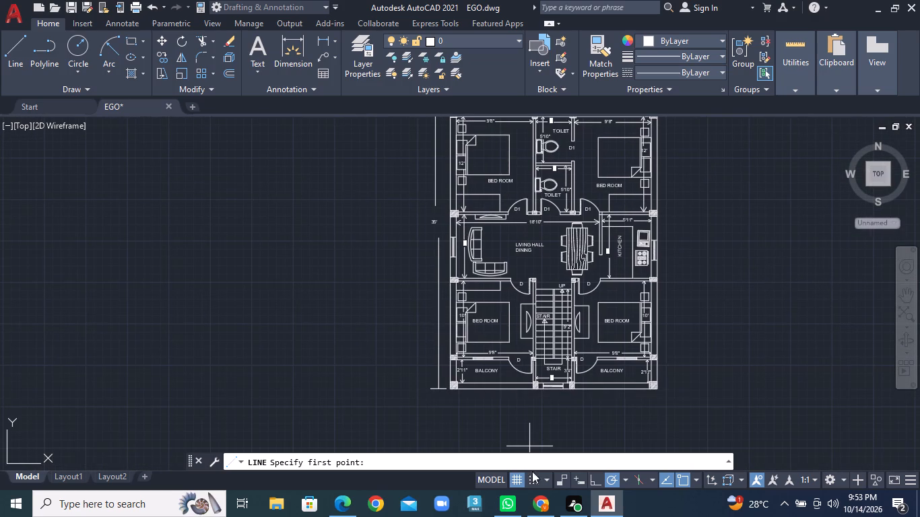
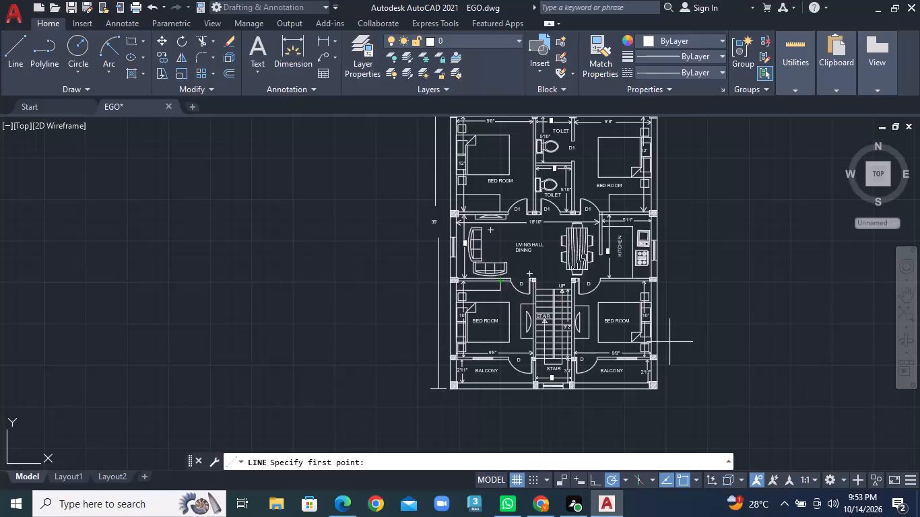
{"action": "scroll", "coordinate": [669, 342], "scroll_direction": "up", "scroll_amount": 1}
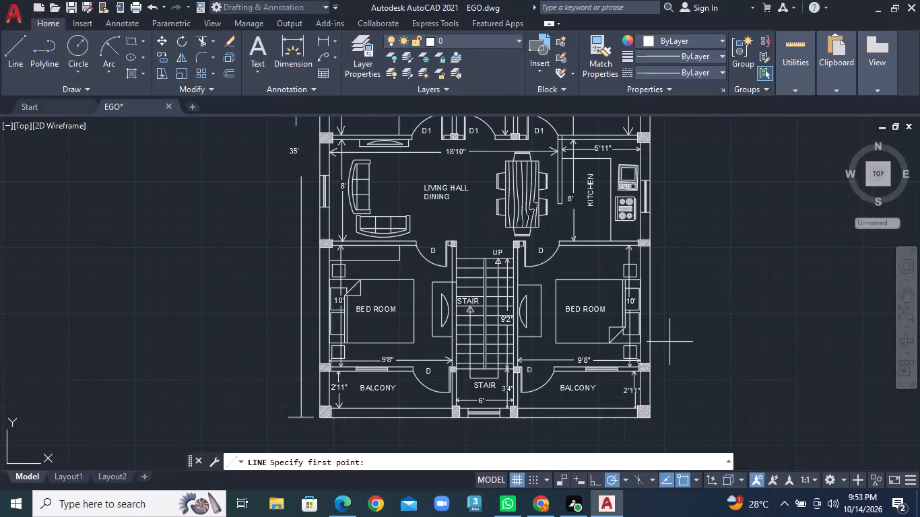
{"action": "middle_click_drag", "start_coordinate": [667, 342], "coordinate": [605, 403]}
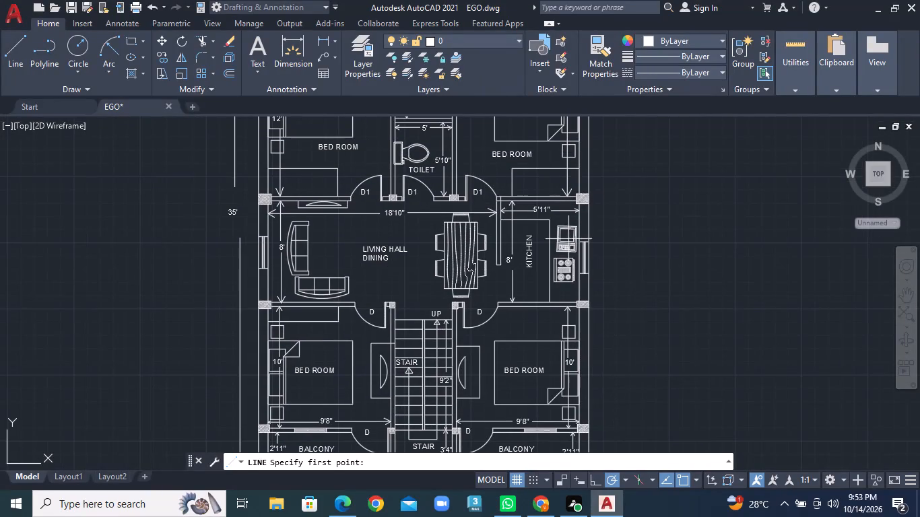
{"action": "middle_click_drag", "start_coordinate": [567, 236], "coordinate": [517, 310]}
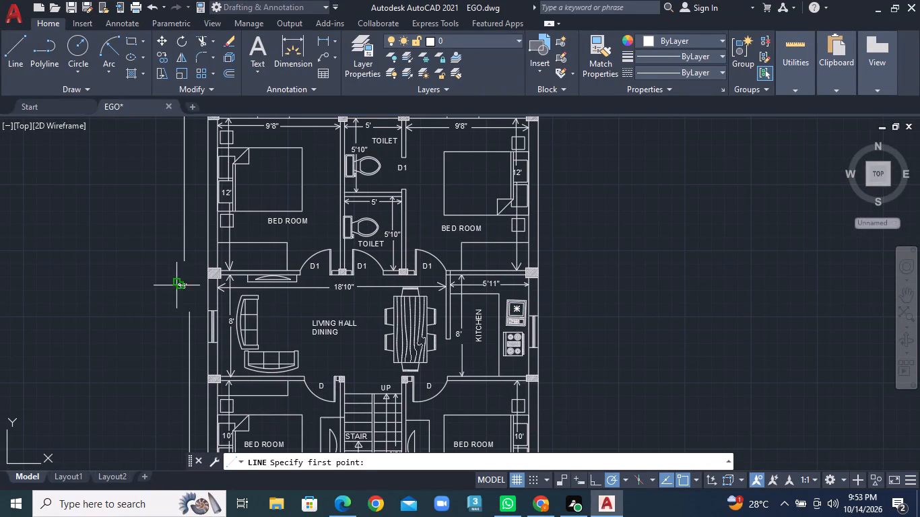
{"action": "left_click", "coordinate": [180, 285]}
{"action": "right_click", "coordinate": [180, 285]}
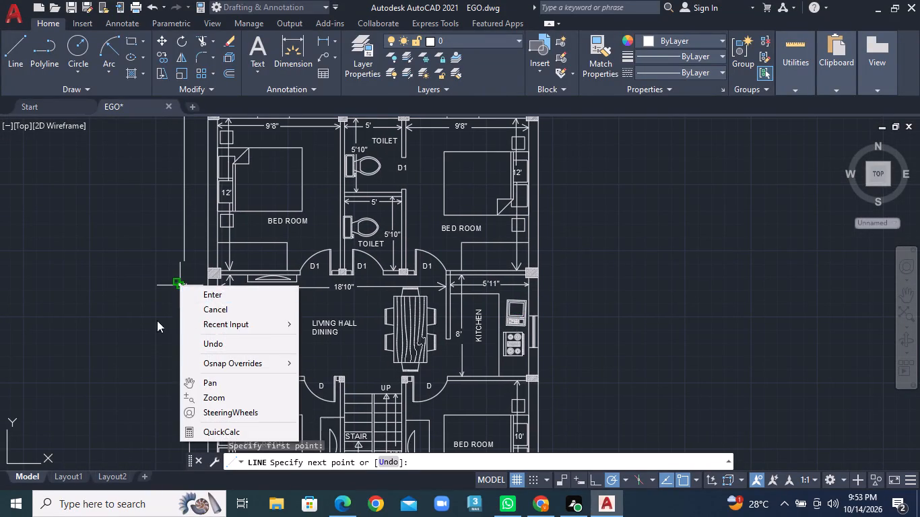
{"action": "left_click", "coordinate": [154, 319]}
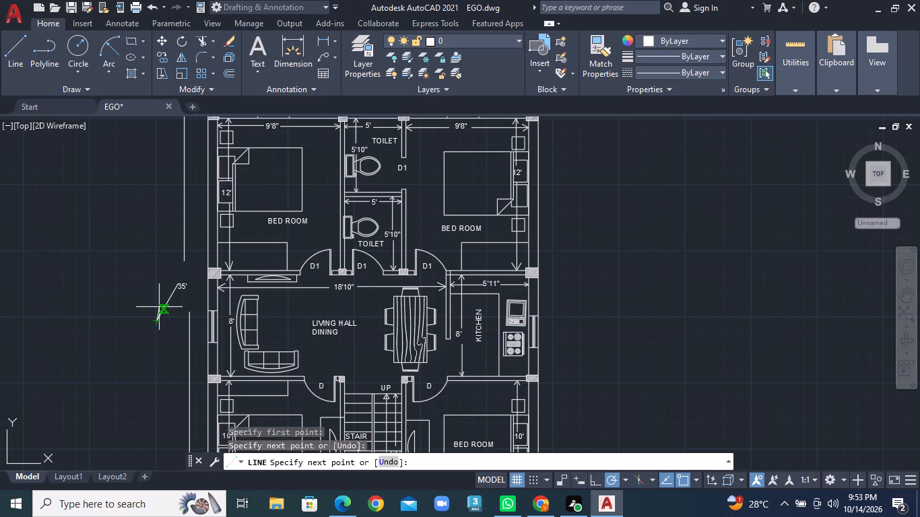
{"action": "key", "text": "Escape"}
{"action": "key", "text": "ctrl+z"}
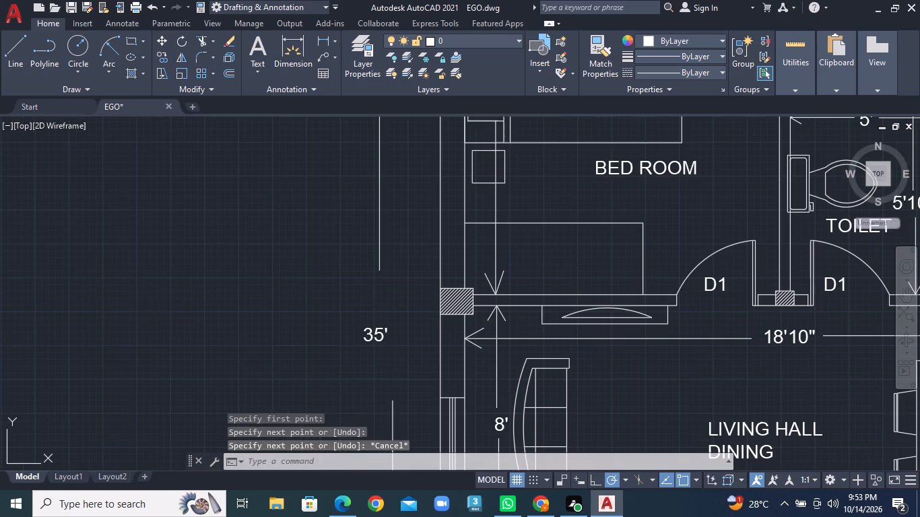
Copy the 35' label from the plan's left side to outside the right wall, level with the top of the kitchen.
{"action": "left_click", "coordinate": [381, 335]}
{"action": "right_click", "coordinate": [381, 335]}
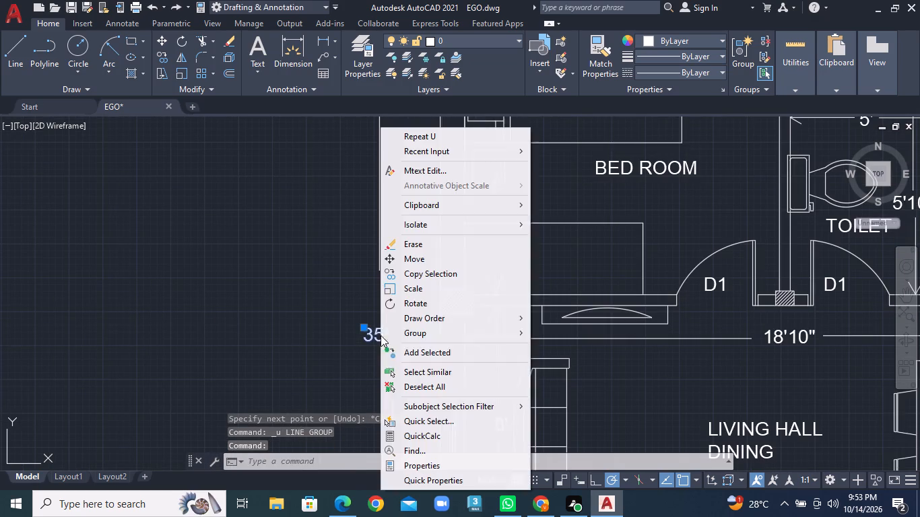
{"action": "left_click", "coordinate": [437, 270]}
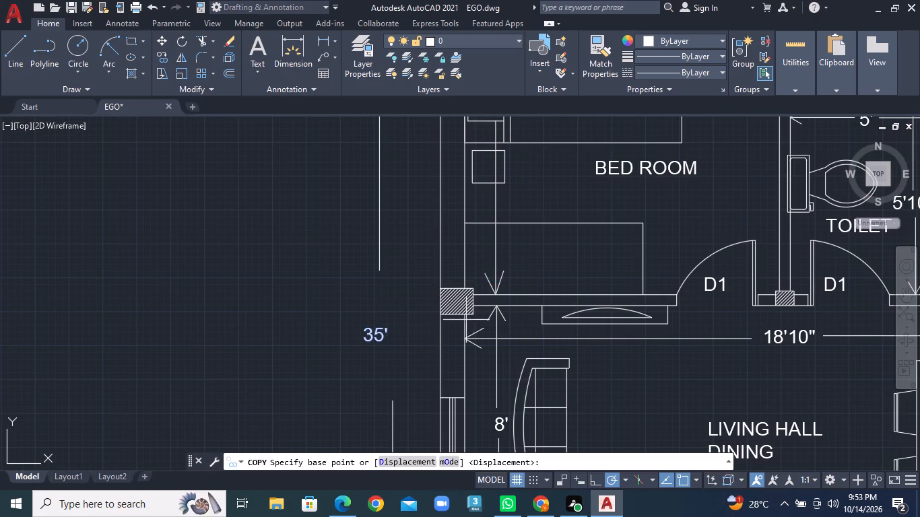
{"action": "left_click", "coordinate": [367, 329]}
{"action": "scroll", "coordinate": [556, 332], "scroll_direction": "down", "scroll_amount": 1}
{"action": "middle_click_drag", "start_coordinate": [594, 303], "coordinate": [30, 258]}
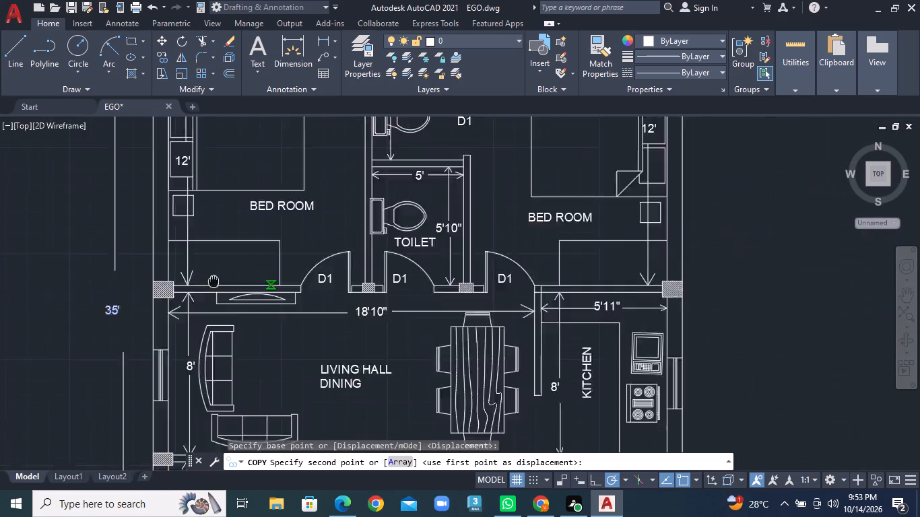
{"action": "middle_click_drag", "start_coordinate": [30, 258], "coordinate": [0, 258]}
{"action": "left_click", "coordinate": [423, 289]}
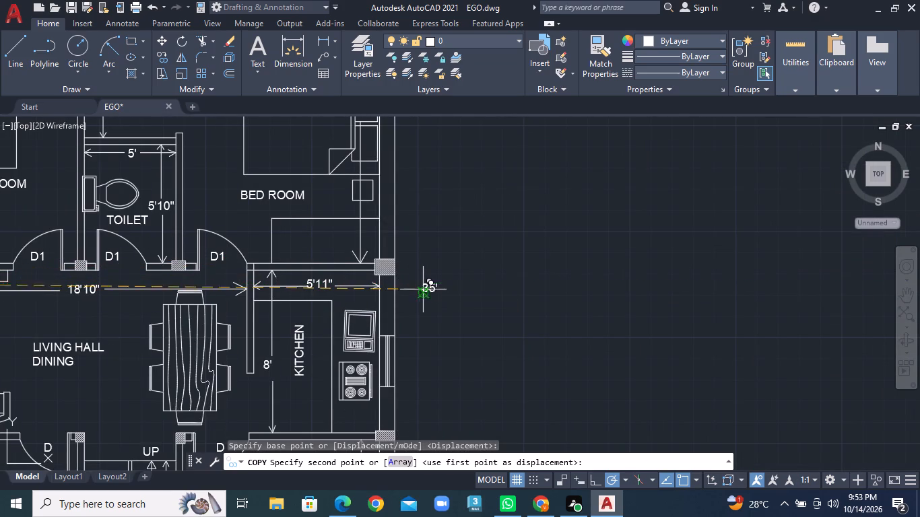
Draw a vertical line from just above the copied 35' label up to about the level of the plan's upper edge.
{"action": "left_click", "coordinate": [14, 58]}
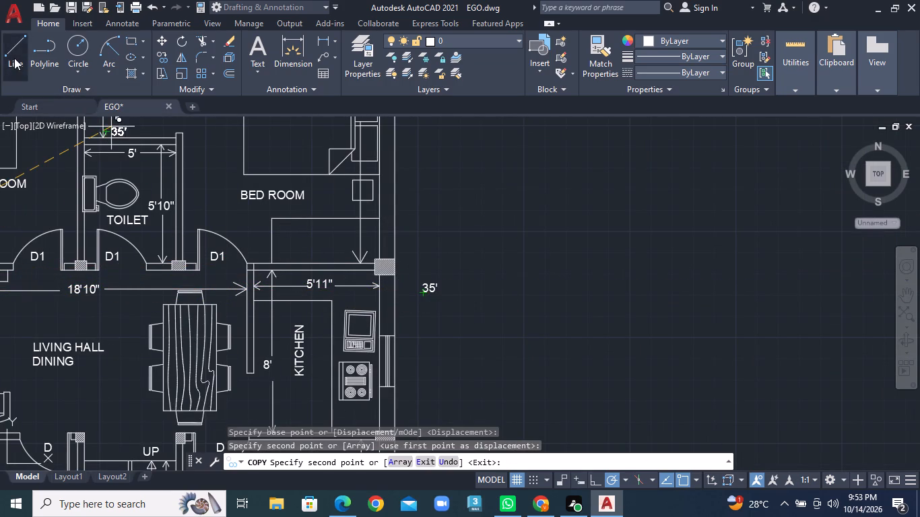
{"action": "scroll", "coordinate": [426, 267], "scroll_direction": "up", "scroll_amount": 1}
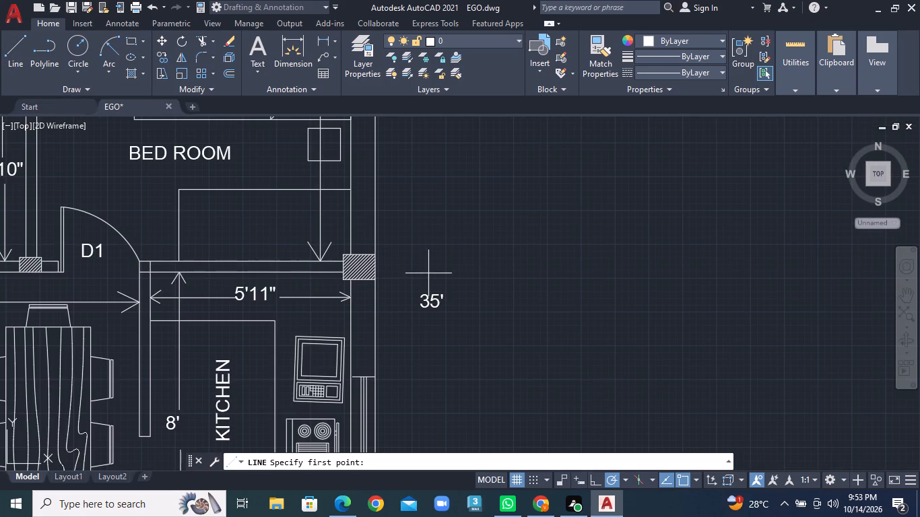
{"action": "left_click", "coordinate": [428, 281]}
{"action": "scroll", "coordinate": [432, 227], "scroll_direction": "down", "scroll_amount": 2}
{"action": "middle_click_drag", "start_coordinate": [432, 223], "coordinate": [392, 413]}
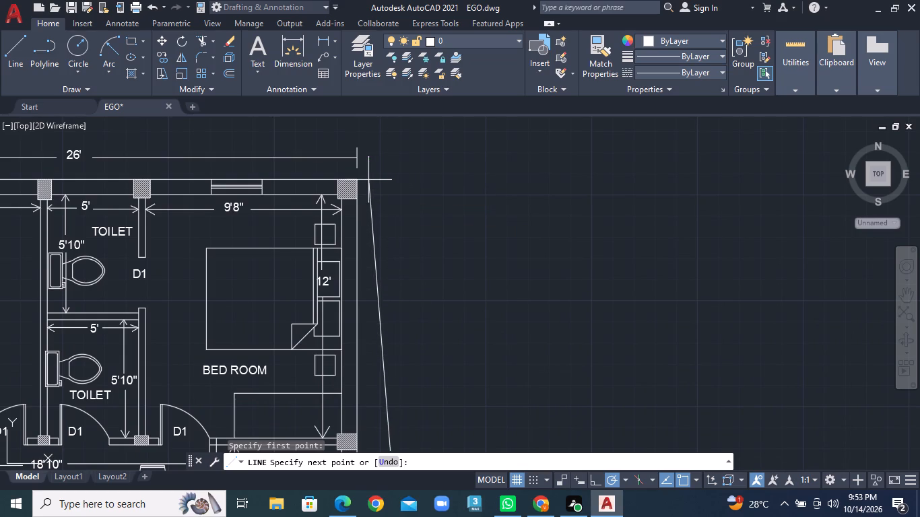
{"action": "double_click", "coordinate": [391, 180]}
{"action": "right_click", "coordinate": [408, 216]}
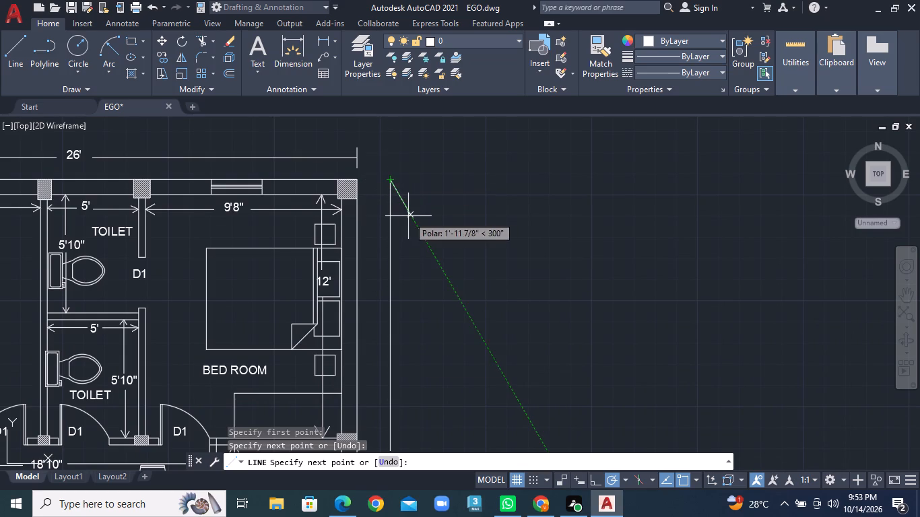
{"action": "double_click", "coordinate": [445, 226]}
Draw a vertical line from just below the right-hand 35' label down to the level of the plan's lower edge.
{"action": "left_click", "coordinate": [8, 48]}
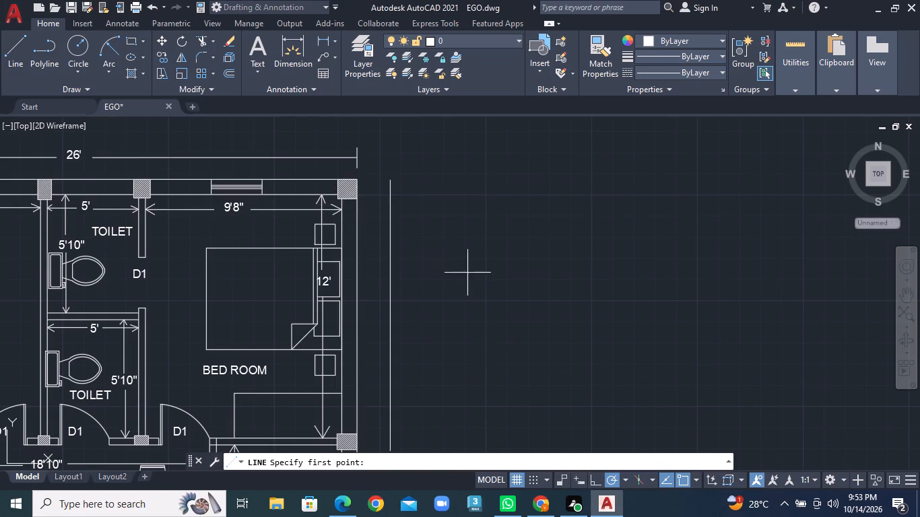
{"action": "scroll", "coordinate": [523, 304], "scroll_direction": "down", "scroll_amount": 2}
{"action": "middle_click_drag", "start_coordinate": [519, 351], "coordinate": [490, 185]}
{"action": "scroll", "coordinate": [465, 205], "scroll_direction": "up", "scroll_amount": 1}
{"action": "scroll", "coordinate": [410, 195], "scroll_direction": "up", "scroll_amount": 2}
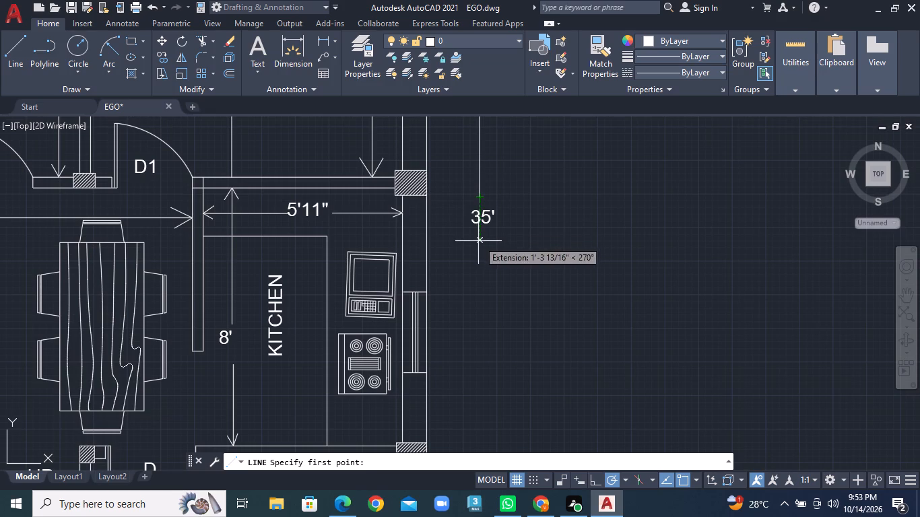
{"action": "left_click", "coordinate": [479, 243]}
{"action": "middle_click_drag", "start_coordinate": [486, 336], "coordinate": [490, 165]}
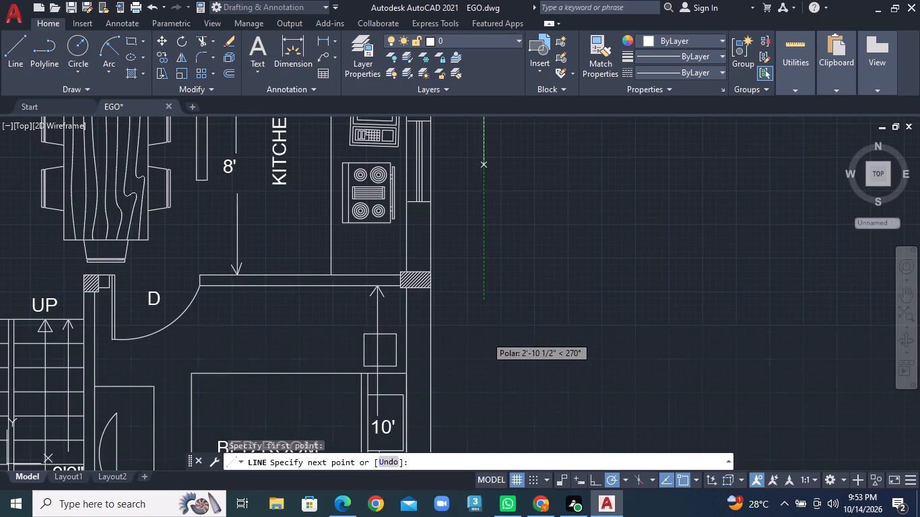
{"action": "middle_click_drag", "start_coordinate": [498, 355], "coordinate": [492, 214]}
{"action": "middle_click_drag", "start_coordinate": [481, 331], "coordinate": [467, 211]}
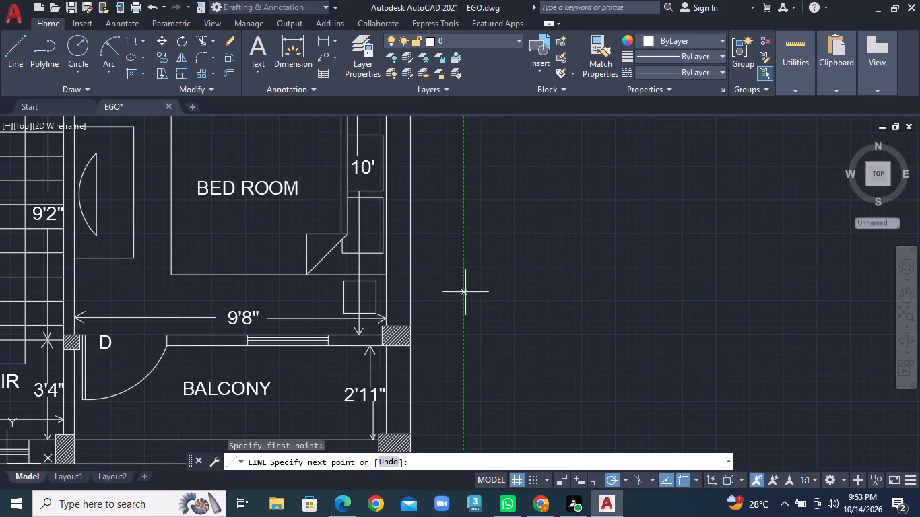
{"action": "middle_click_drag", "start_coordinate": [467, 352], "coordinate": [456, 236]}
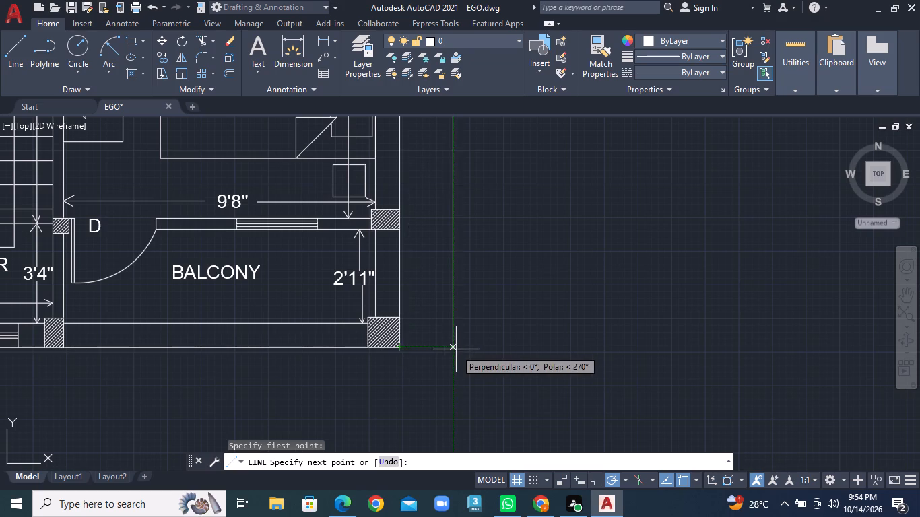
{"action": "left_click", "coordinate": [456, 349]}
{"action": "right_click", "coordinate": [456, 349]}
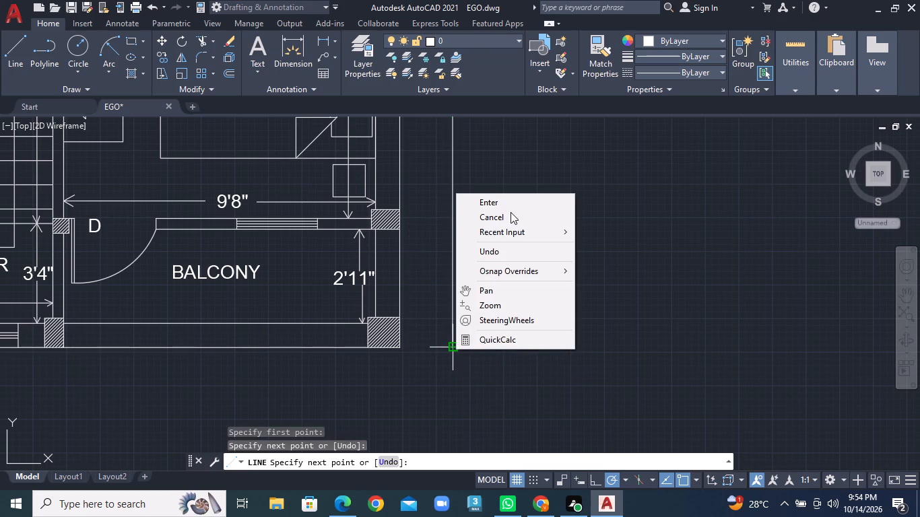
{"action": "left_click", "coordinate": [513, 201]}
Draw a short horizontal tick across the lower end of the right-hand depth line, level with the plan's lower edge.
{"action": "left_click", "coordinate": [7, 40]}
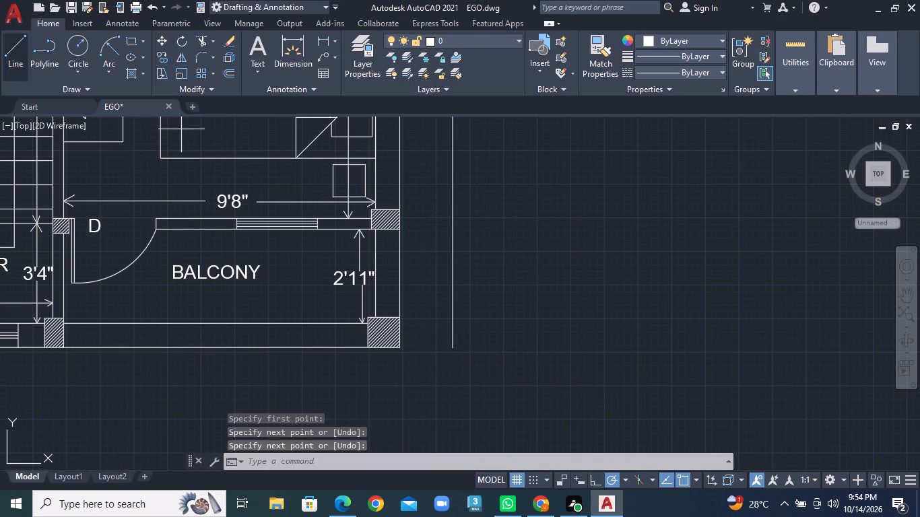
{"action": "scroll", "coordinate": [436, 339], "scroll_direction": "up", "scroll_amount": 2}
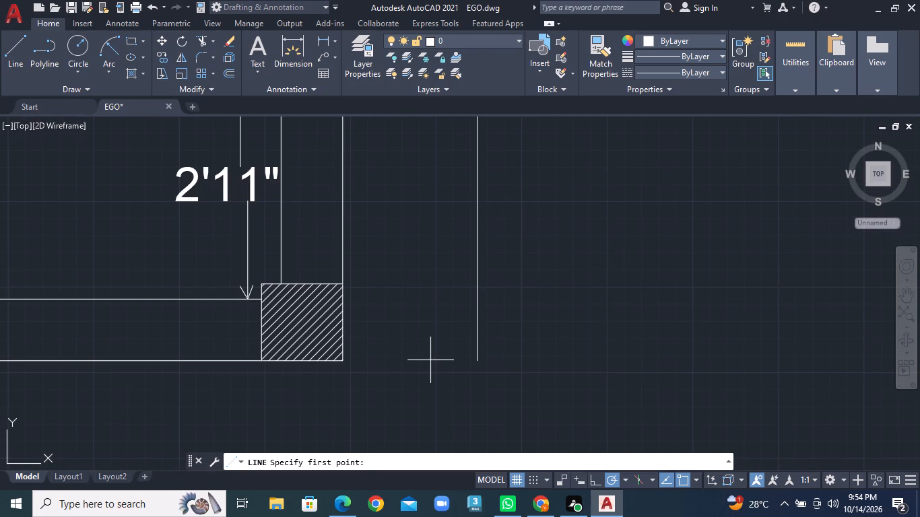
{"action": "double_click", "coordinate": [426, 360]}
{"action": "left_click", "coordinate": [522, 359]}
{"action": "right_click", "coordinate": [522, 359]}
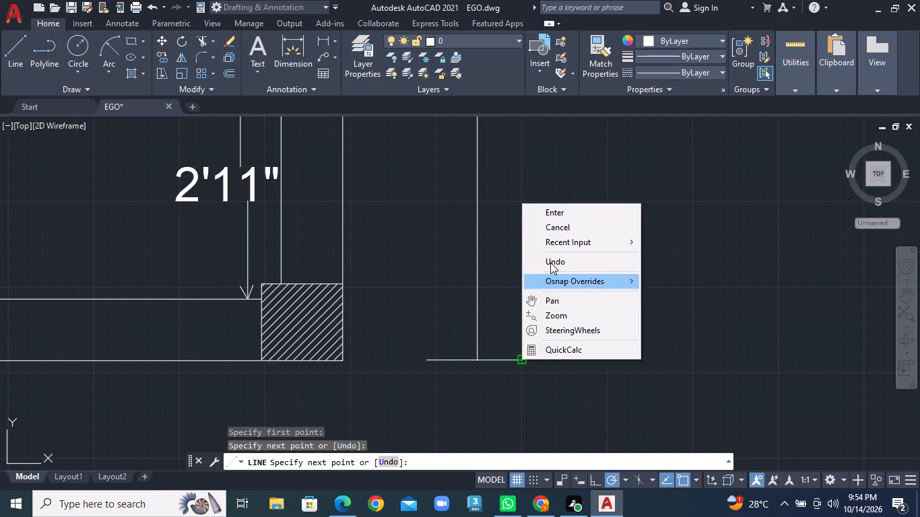
{"action": "left_click", "coordinate": [550, 207]}
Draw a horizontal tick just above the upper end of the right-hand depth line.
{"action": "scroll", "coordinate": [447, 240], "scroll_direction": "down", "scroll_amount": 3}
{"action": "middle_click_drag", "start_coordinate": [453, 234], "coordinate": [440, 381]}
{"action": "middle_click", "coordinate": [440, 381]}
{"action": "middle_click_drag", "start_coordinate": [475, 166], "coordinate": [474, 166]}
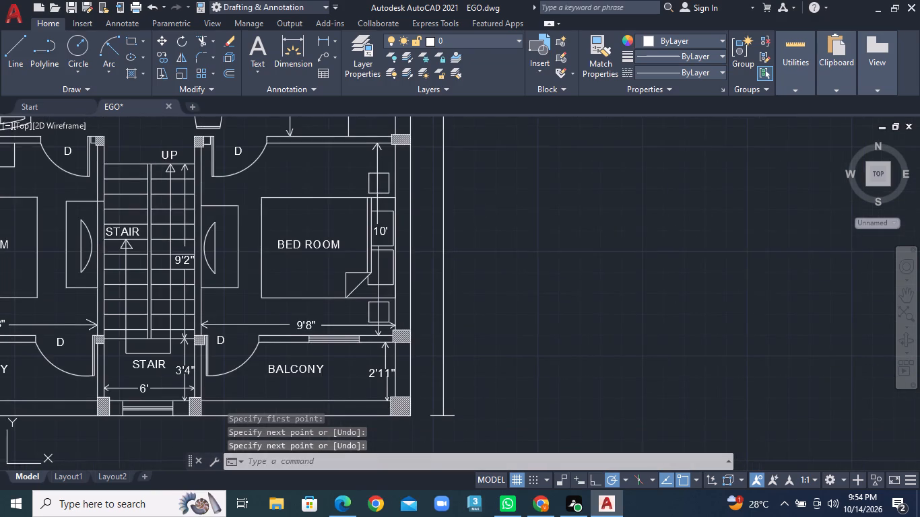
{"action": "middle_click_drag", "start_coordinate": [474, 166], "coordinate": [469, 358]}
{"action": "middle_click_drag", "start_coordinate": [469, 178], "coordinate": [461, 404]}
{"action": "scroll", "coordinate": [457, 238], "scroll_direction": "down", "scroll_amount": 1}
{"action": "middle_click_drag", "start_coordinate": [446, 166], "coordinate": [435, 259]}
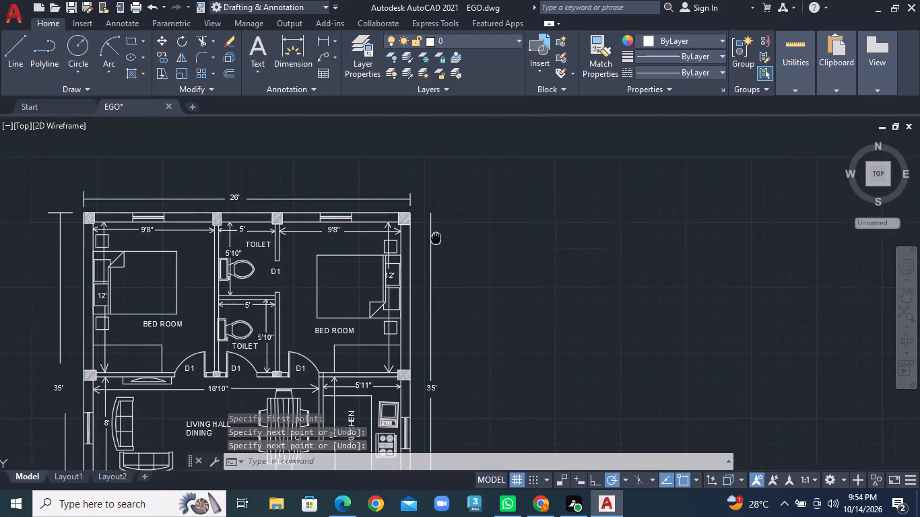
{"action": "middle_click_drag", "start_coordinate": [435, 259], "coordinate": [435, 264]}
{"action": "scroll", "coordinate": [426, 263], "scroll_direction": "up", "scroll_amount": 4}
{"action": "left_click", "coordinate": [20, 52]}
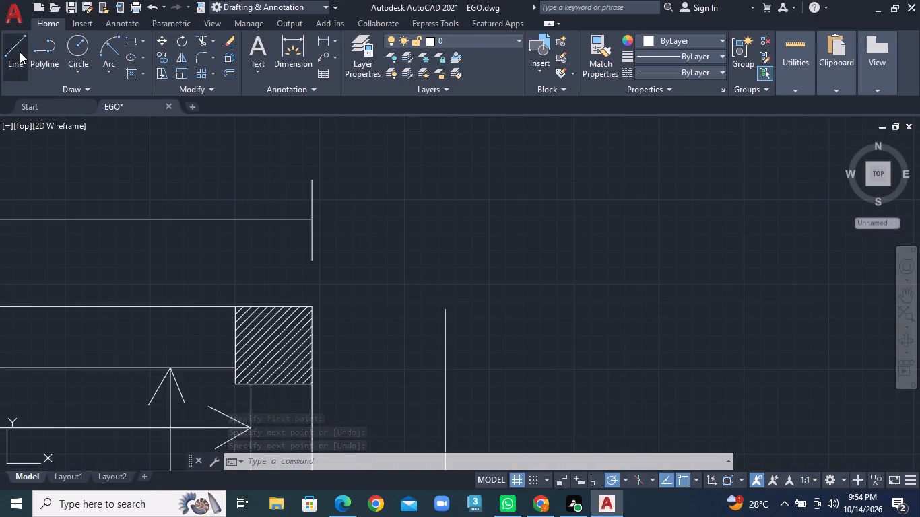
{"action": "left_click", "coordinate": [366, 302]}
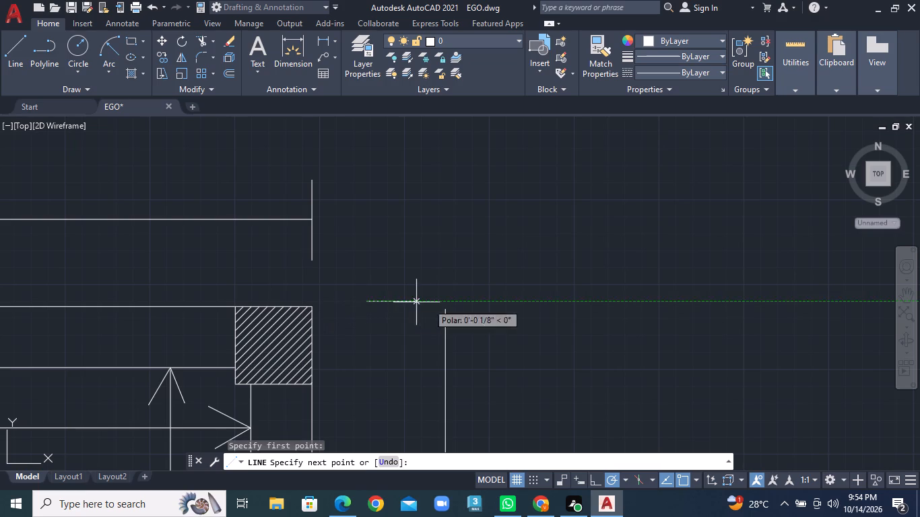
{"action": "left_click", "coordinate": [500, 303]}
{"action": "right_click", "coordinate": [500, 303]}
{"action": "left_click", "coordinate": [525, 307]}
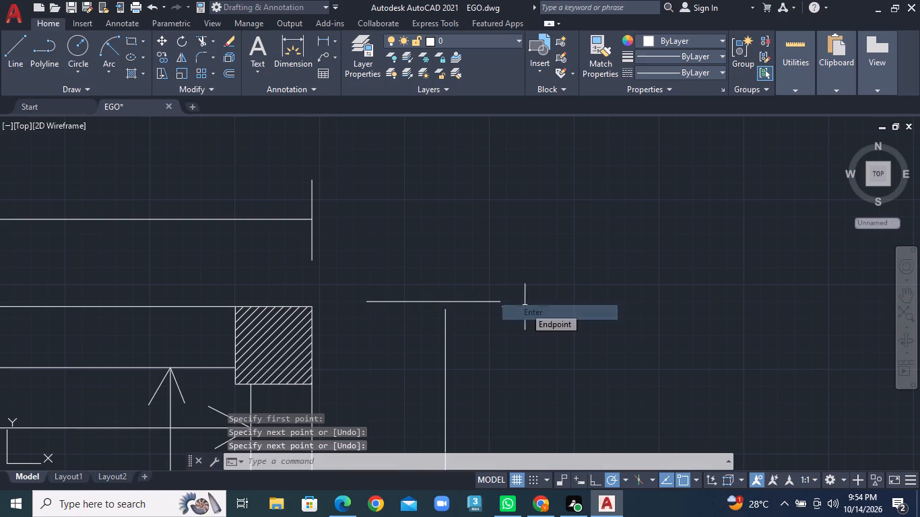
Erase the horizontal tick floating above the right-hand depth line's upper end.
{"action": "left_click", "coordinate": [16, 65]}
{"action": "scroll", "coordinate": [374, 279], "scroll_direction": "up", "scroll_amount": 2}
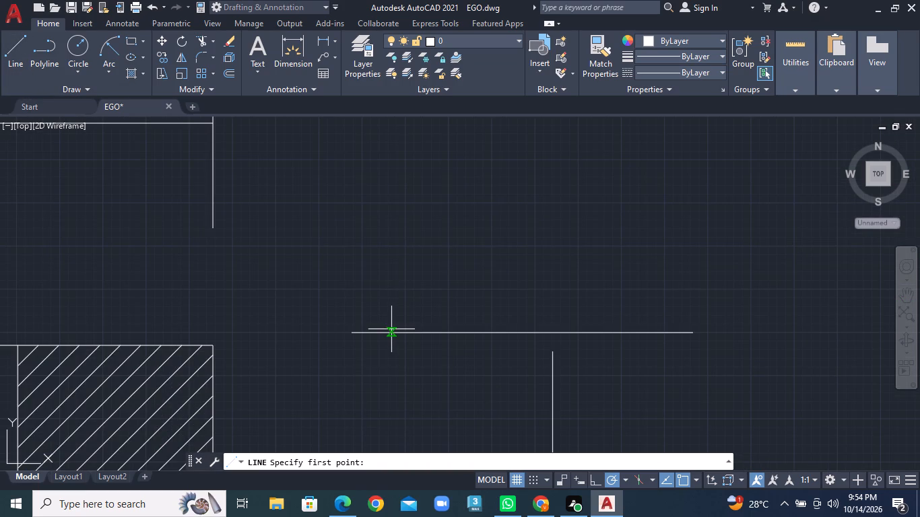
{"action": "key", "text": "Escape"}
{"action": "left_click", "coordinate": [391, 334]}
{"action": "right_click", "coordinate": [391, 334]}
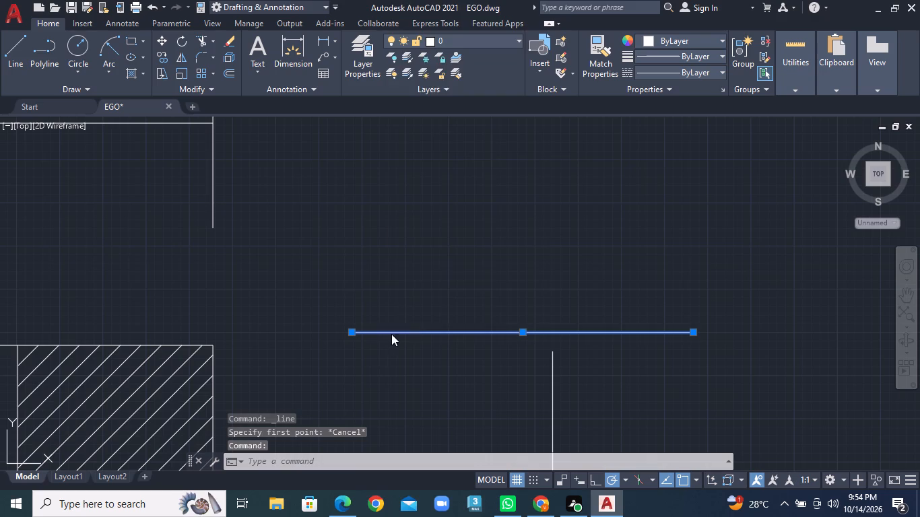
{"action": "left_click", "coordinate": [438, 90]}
Draw a horizontal tick at the right-hand depth line's upper end as two short lines, extending left and right from its endpoint.
{"action": "left_click", "coordinate": [12, 48]}
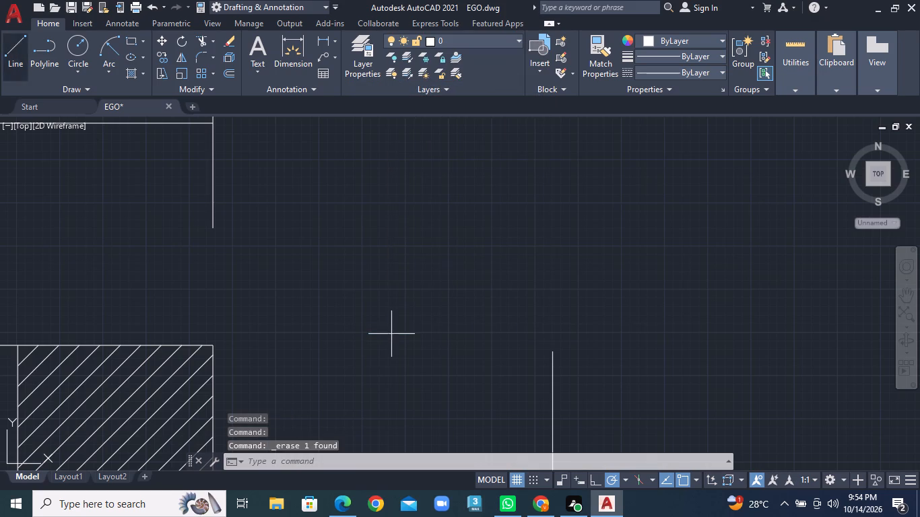
{"action": "double_click", "coordinate": [554, 351]}
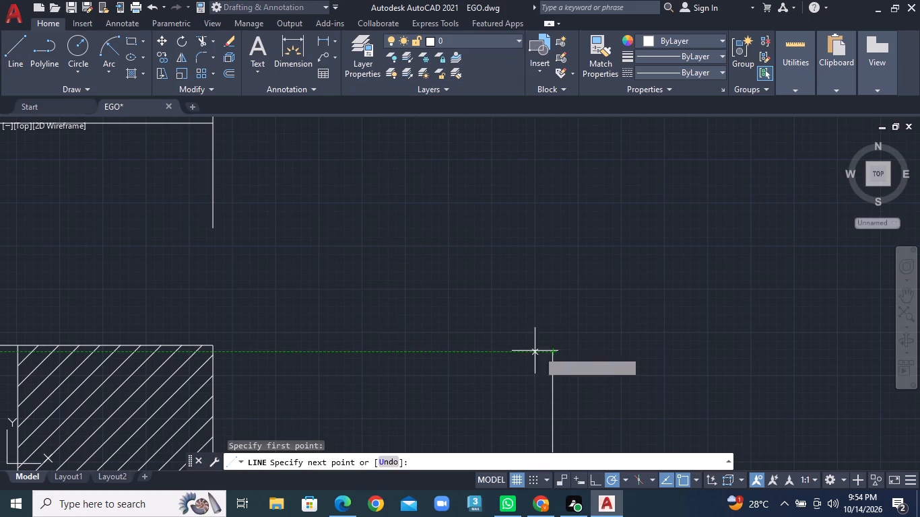
{"action": "left_click", "coordinate": [490, 349]}
{"action": "right_click", "coordinate": [490, 349]}
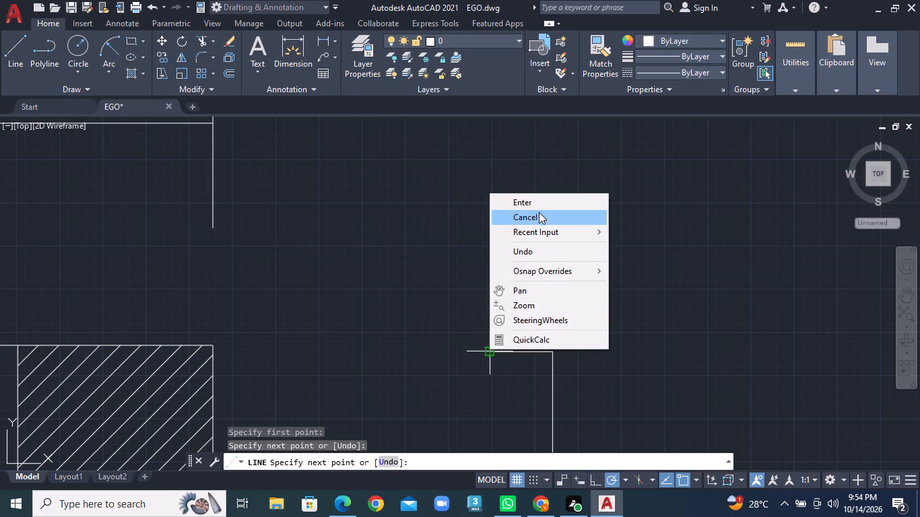
{"action": "left_click", "coordinate": [540, 209]}
{"action": "left_click", "coordinate": [15, 64]}
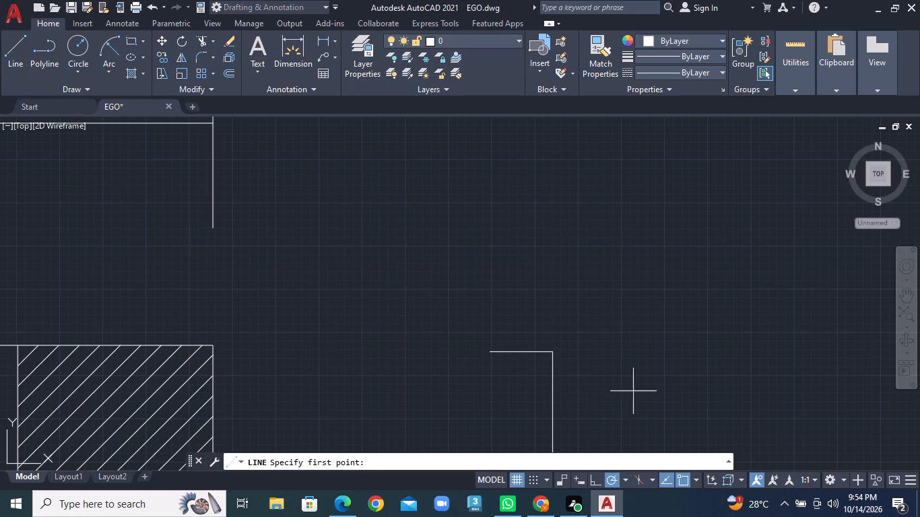
{"action": "left_click", "coordinate": [551, 349]}
{"action": "left_click", "coordinate": [597, 346]}
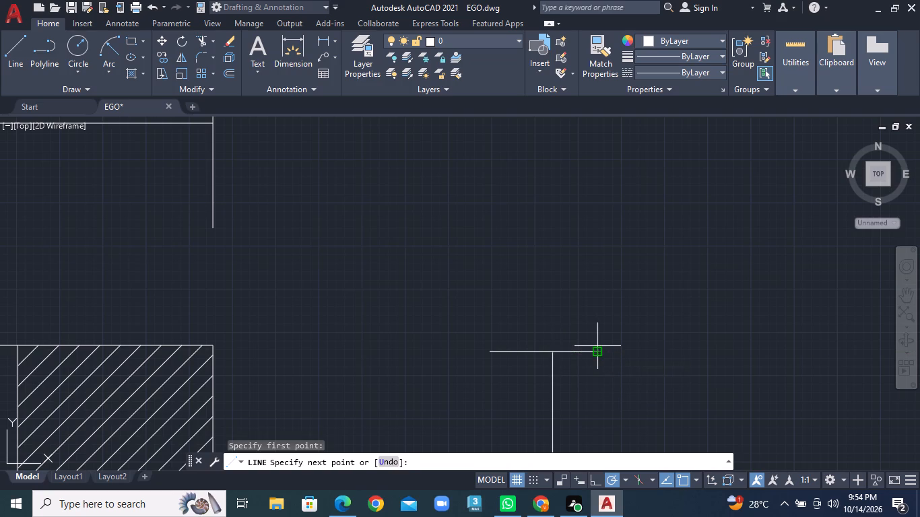
Finish the horizontal tick line at the upper end of the right-hand depth line.
{"action": "right_click", "coordinate": [597, 346]}
{"action": "left_click", "coordinate": [636, 205]}
Erase both segments of the left-hand depth line, above and below its 35' label.
{"action": "scroll", "coordinate": [397, 388], "scroll_direction": "down", "scroll_amount": 2}
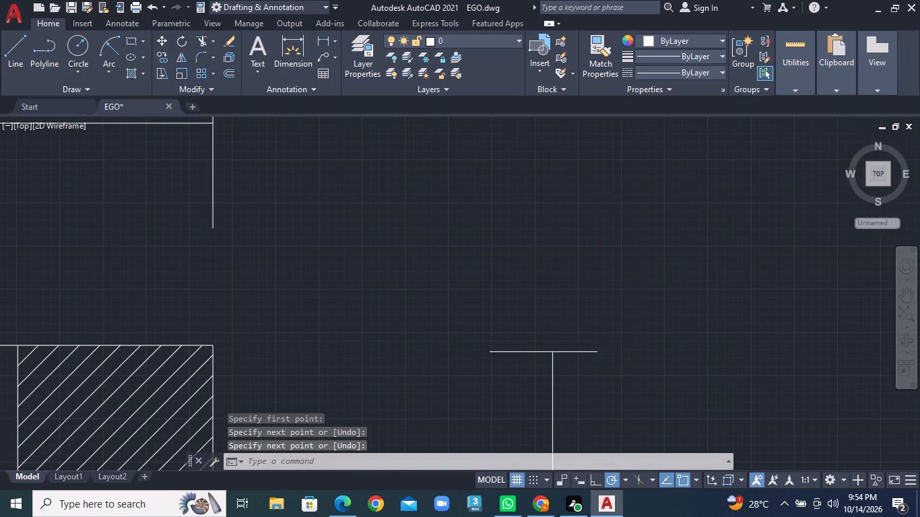
{"action": "scroll", "coordinate": [397, 399], "scroll_direction": "down", "scroll_amount": 3}
{"action": "middle_click_drag", "start_coordinate": [409, 442], "coordinate": [416, 220]}
{"action": "middle_click_drag", "start_coordinate": [234, 233], "coordinate": [259, 234]}
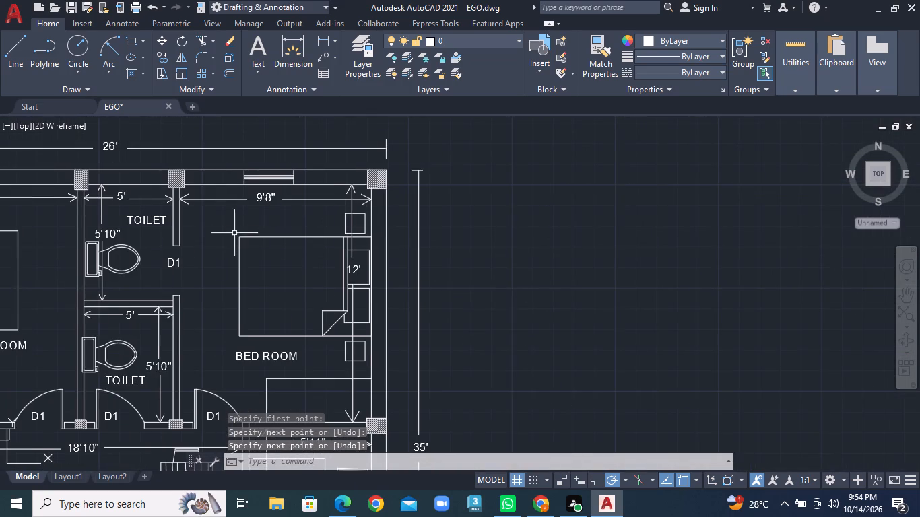
{"action": "middle_click_drag", "start_coordinate": [259, 234], "coordinate": [644, 211]}
{"action": "middle_click_drag", "start_coordinate": [402, 318], "coordinate": [411, 248]}
{"action": "scroll", "coordinate": [409, 254], "scroll_direction": "down", "scroll_amount": 1}
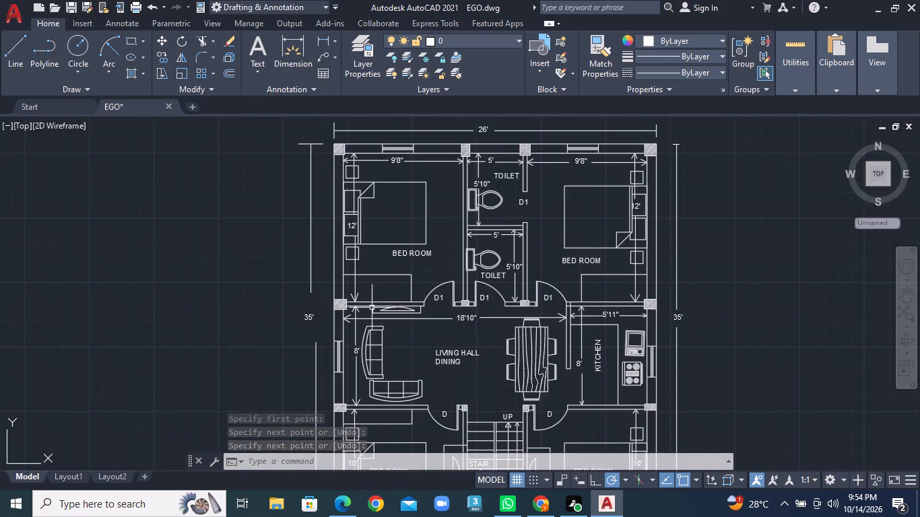
{"action": "left_click", "coordinate": [315, 348]}
{"action": "right_click", "coordinate": [315, 348]}
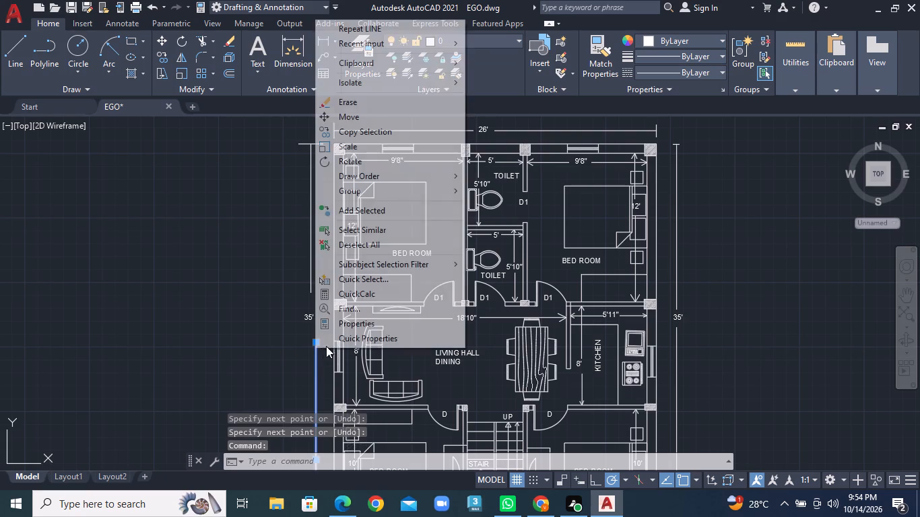
{"action": "left_click", "coordinate": [369, 104]}
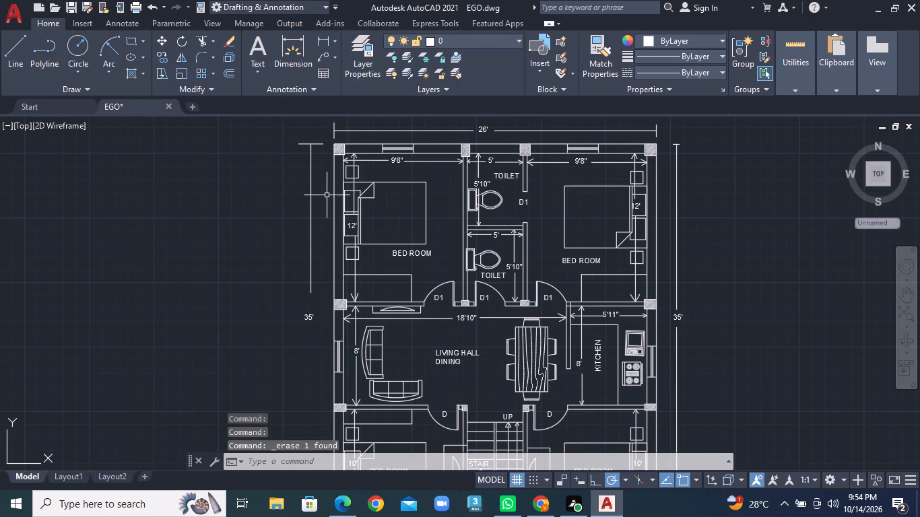
{"action": "left_click", "coordinate": [310, 228]}
{"action": "right_click", "coordinate": [310, 228]}
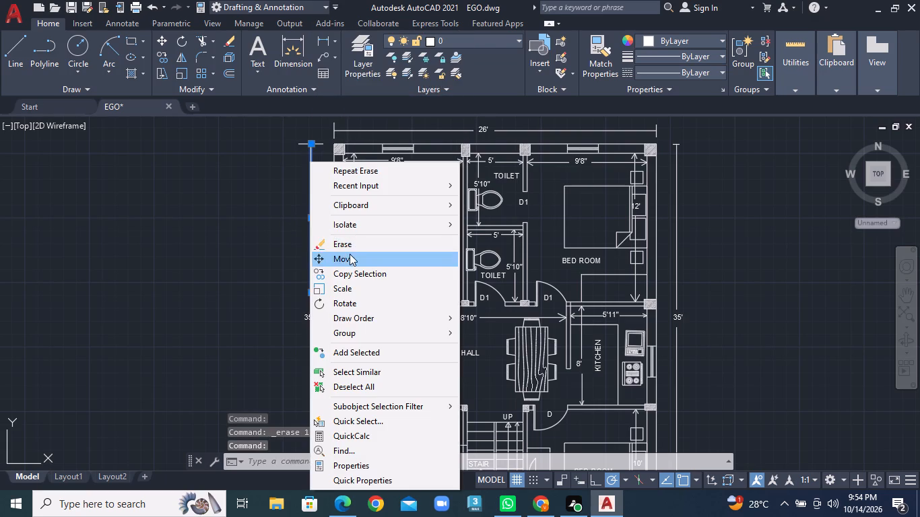
{"action": "left_click", "coordinate": [351, 244]}
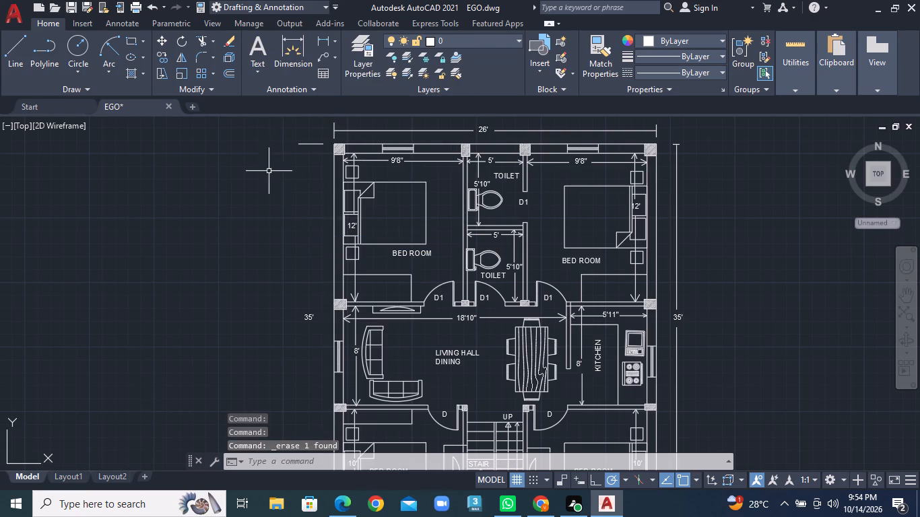
Draw the left-hand depth line's upper segment vertically from the upper tick's midpoint to just above the 35' label.
{"action": "left_click", "coordinate": [24, 66]}
{"action": "scroll", "coordinate": [257, 180], "scroll_direction": "up", "scroll_amount": 2}
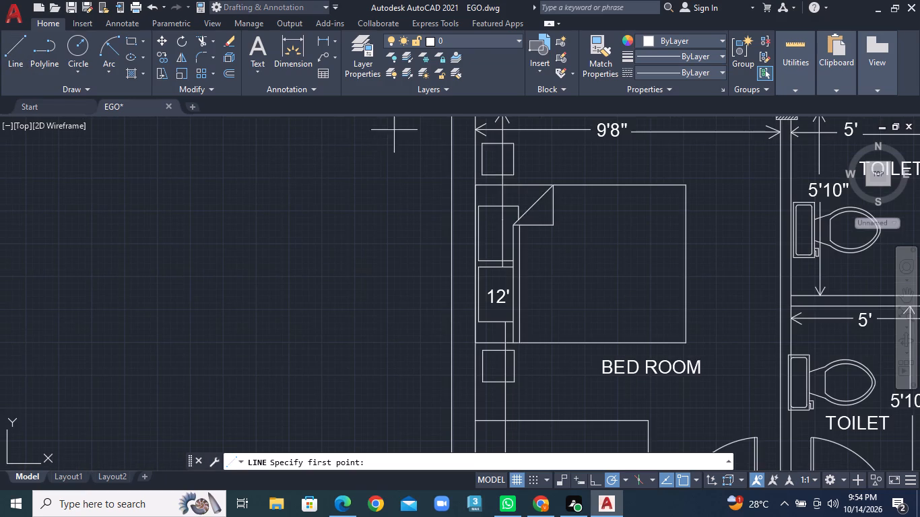
{"action": "scroll", "coordinate": [455, 207], "scroll_direction": "down", "scroll_amount": 1}
{"action": "middle_click_drag", "start_coordinate": [457, 223], "coordinate": [435, 315]}
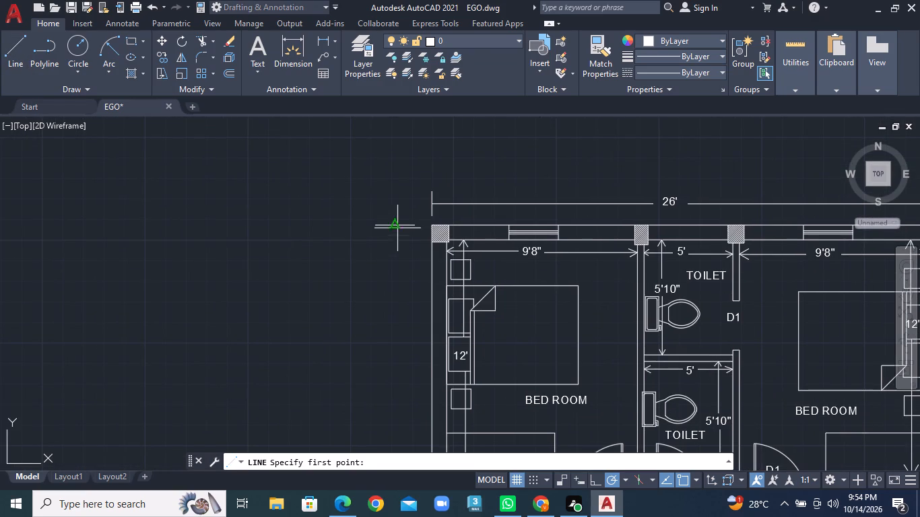
{"action": "left_click", "coordinate": [398, 227]}
{"action": "scroll", "coordinate": [397, 374], "scroll_direction": "down", "scroll_amount": 1}
{"action": "middle_click_drag", "start_coordinate": [397, 382], "coordinate": [401, 264]}
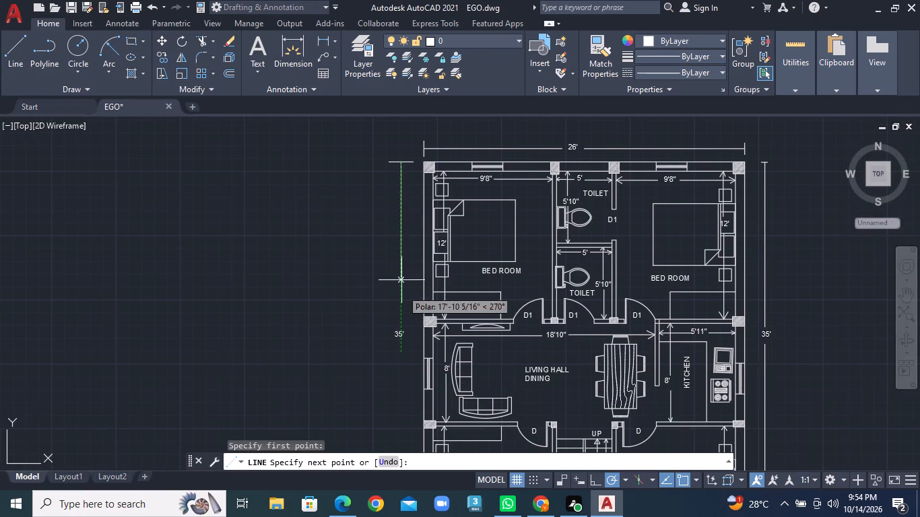
{"action": "left_click", "coordinate": [402, 320]}
{"action": "right_click", "coordinate": [402, 320]}
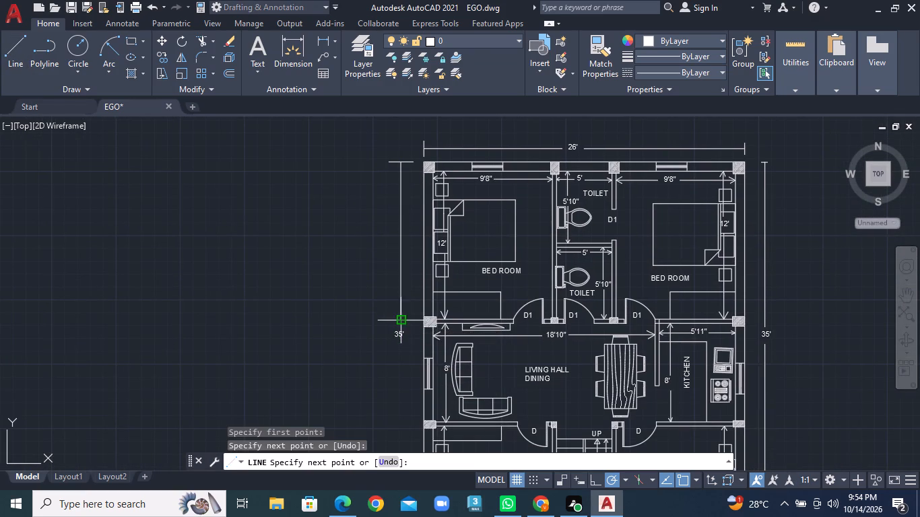
{"action": "left_click", "coordinate": [421, 326]}
Draw the left-hand depth line's lower segment vertically from below the 35' label to slightly past the lower tick, aligned with the upper segment.
{"action": "left_click", "coordinate": [9, 63]}
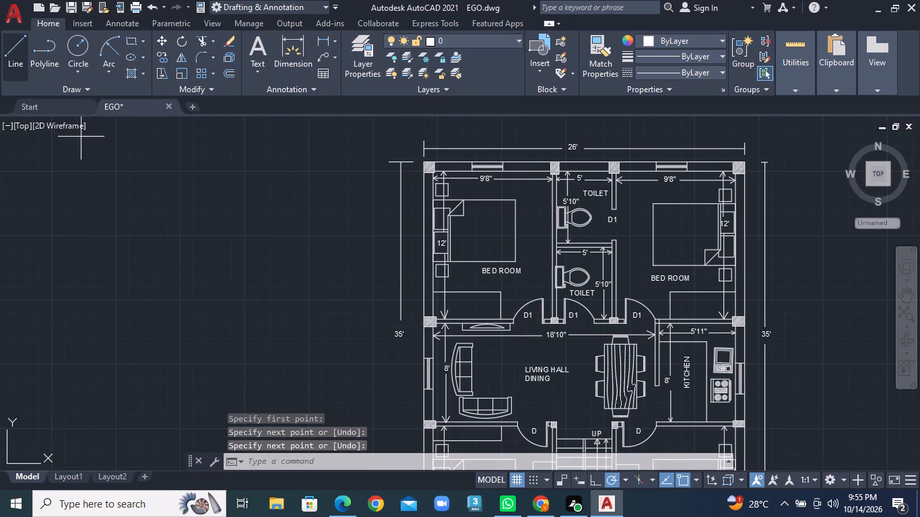
{"action": "scroll", "coordinate": [410, 369], "scroll_direction": "up", "scroll_amount": 1}
{"action": "middle_click_drag", "start_coordinate": [403, 358], "coordinate": [356, 250]}
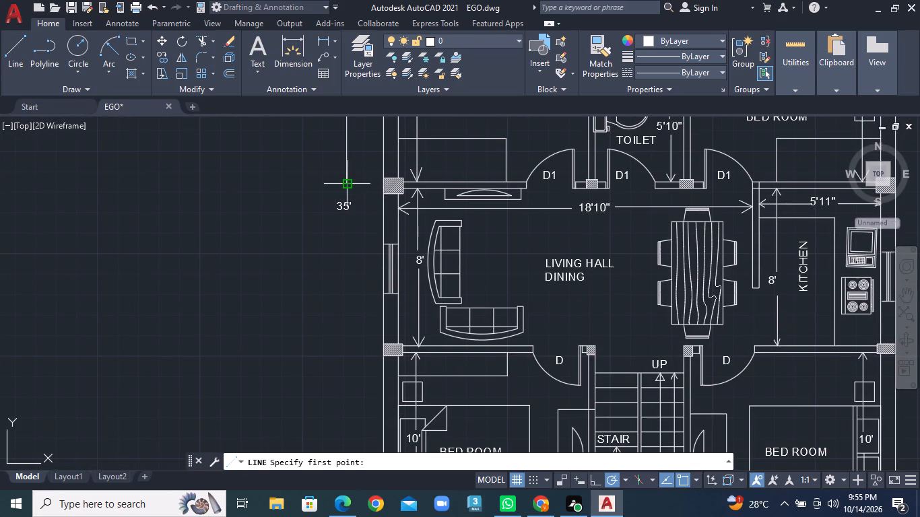
{"action": "left_click", "coordinate": [348, 238]}
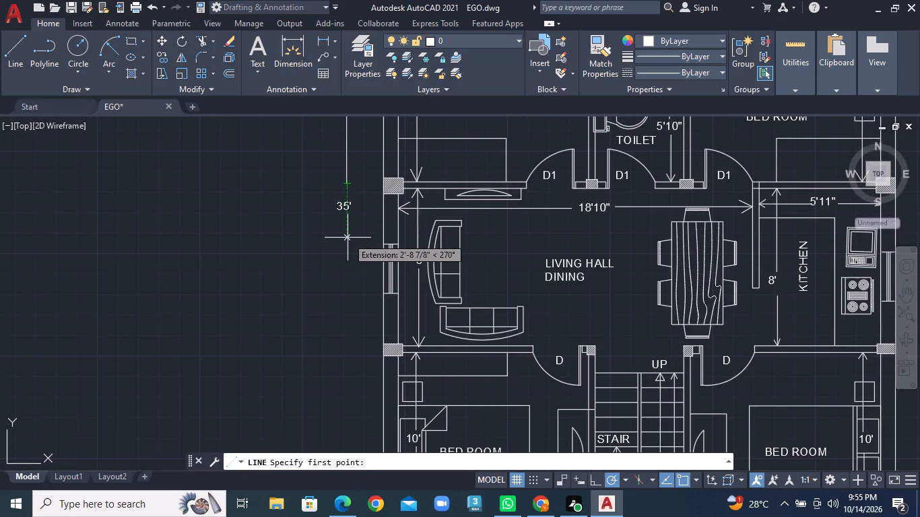
{"action": "scroll", "coordinate": [348, 353], "scroll_direction": "down", "scroll_amount": 1}
{"action": "middle_click_drag", "start_coordinate": [348, 353], "coordinate": [350, 206]}
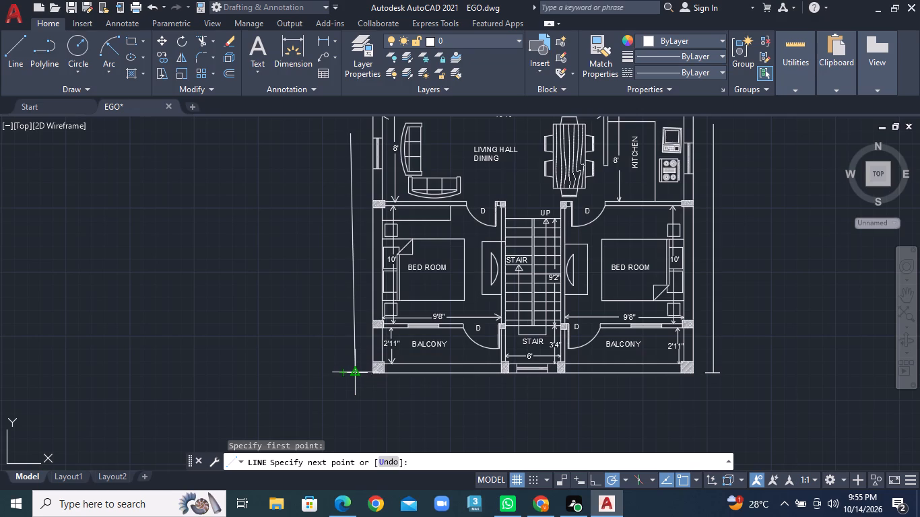
{"action": "scroll", "coordinate": [356, 370], "scroll_direction": "up", "scroll_amount": 1}
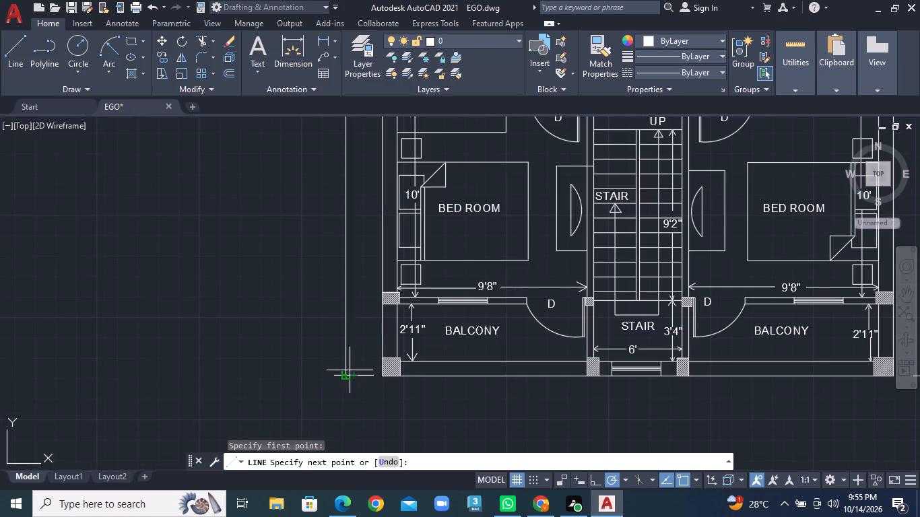
{"action": "left_click", "coordinate": [346, 388]}
{"action": "right_click", "coordinate": [346, 388]}
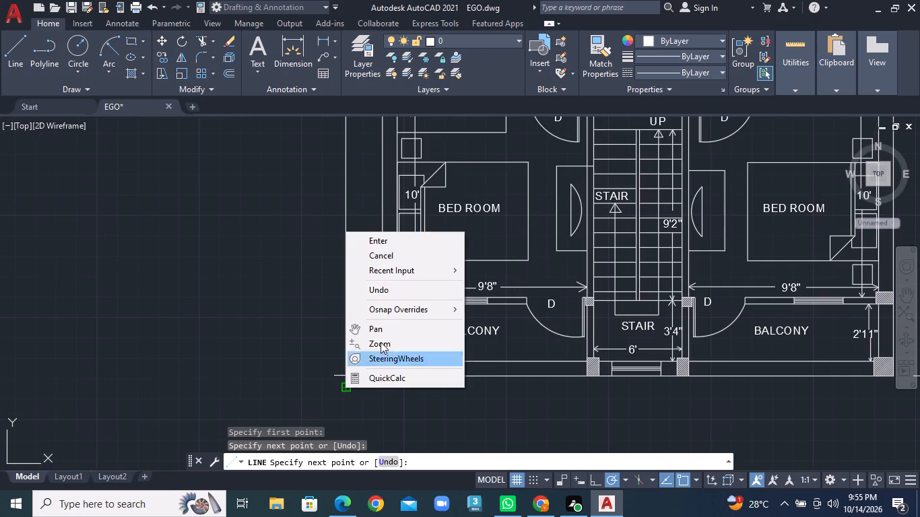
{"action": "left_click", "coordinate": [397, 235]}
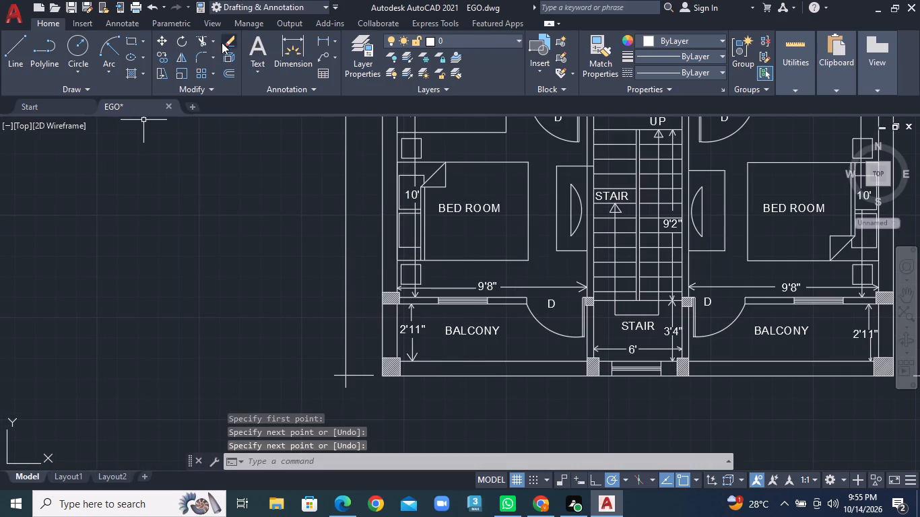
Trim the end of the left-hand depth line that projects below its lower tick.
{"action": "left_click", "coordinate": [213, 38]}
{"action": "left_click", "coordinate": [220, 61]}
{"action": "scroll", "coordinate": [308, 364], "scroll_direction": "up", "scroll_amount": 2}
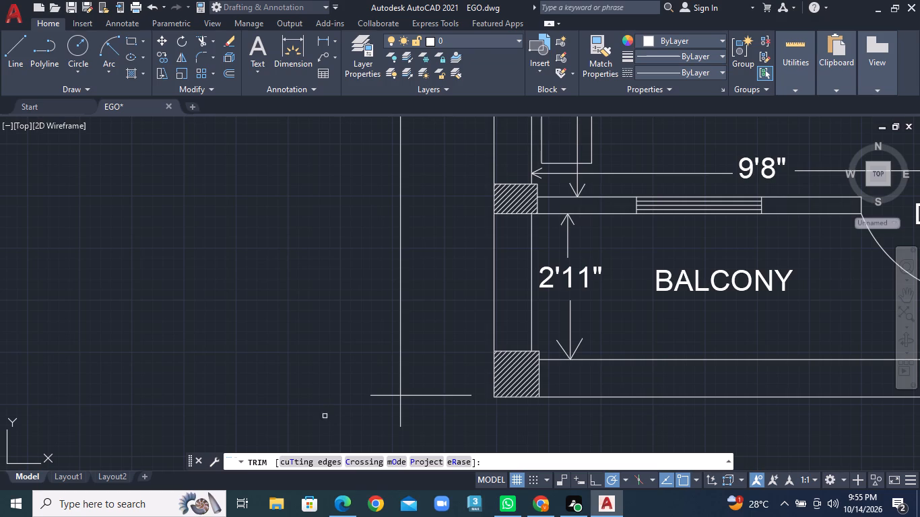
{"action": "left_click", "coordinate": [370, 413]}
{"action": "left_click", "coordinate": [438, 413]}
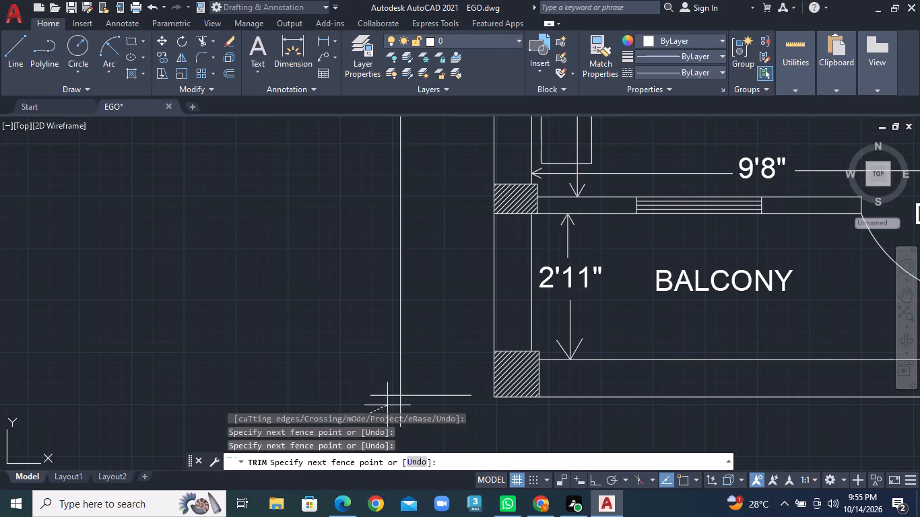
{"action": "left_click", "coordinate": [412, 405]}
{"action": "scroll", "coordinate": [418, 407], "scroll_direction": "down", "scroll_amount": 2}
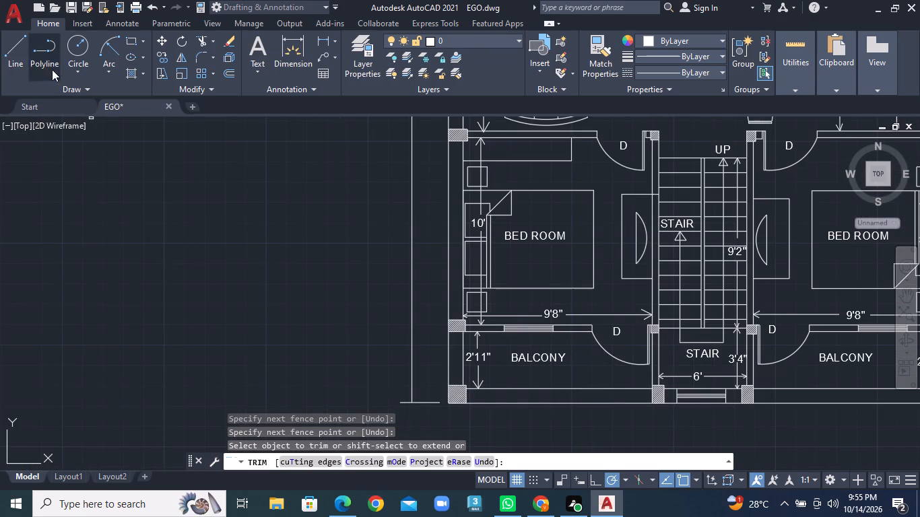
Lengthen the left-hand depth line's lower tick with a short horizontal line drawn outward from its left end.
{"action": "left_click", "coordinate": [12, 54]}
{"action": "scroll", "coordinate": [412, 402], "scroll_direction": "up", "scroll_amount": 1}
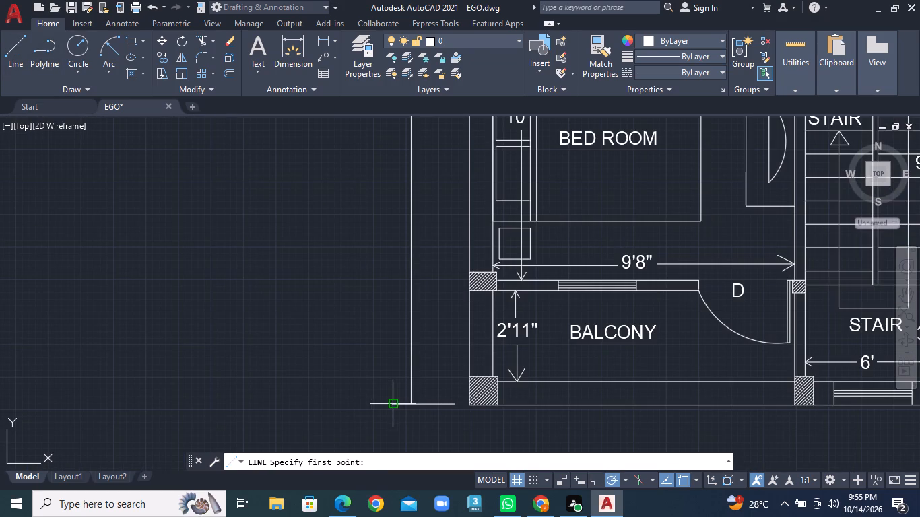
{"action": "left_click", "coordinate": [395, 403]}
{"action": "left_click", "coordinate": [379, 405]}
{"action": "right_click", "coordinate": [379, 405]}
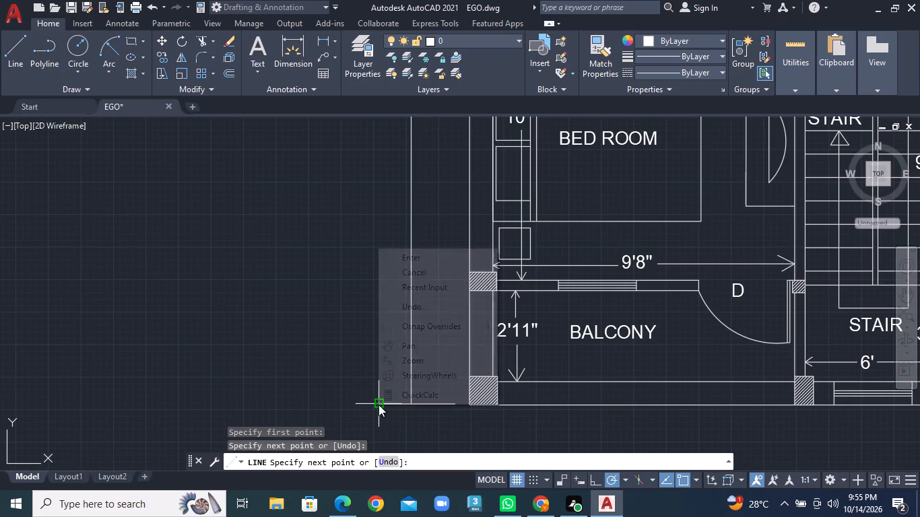
{"action": "left_click", "coordinate": [439, 263]}
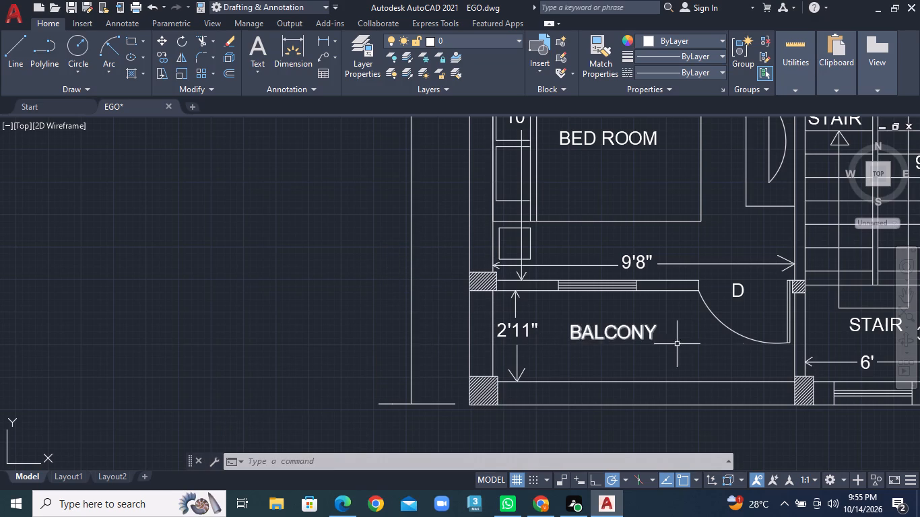
Draw a short line slanting down to the left in the left balcony, beside the stair-side column, as a pot's right side.
{"action": "scroll", "coordinate": [740, 344], "scroll_direction": "up", "scroll_amount": 2}
{"action": "middle_click_drag", "start_coordinate": [739, 345], "coordinate": [336, 337]}
{"action": "scroll", "coordinate": [337, 355], "scroll_direction": "up", "scroll_amount": 1}
{"action": "middle_click_drag", "start_coordinate": [337, 355], "coordinate": [344, 312]}
{"action": "scroll", "coordinate": [423, 353], "scroll_direction": "up", "scroll_amount": 1}
{"action": "middle_click_drag", "start_coordinate": [423, 354], "coordinate": [398, 276]}
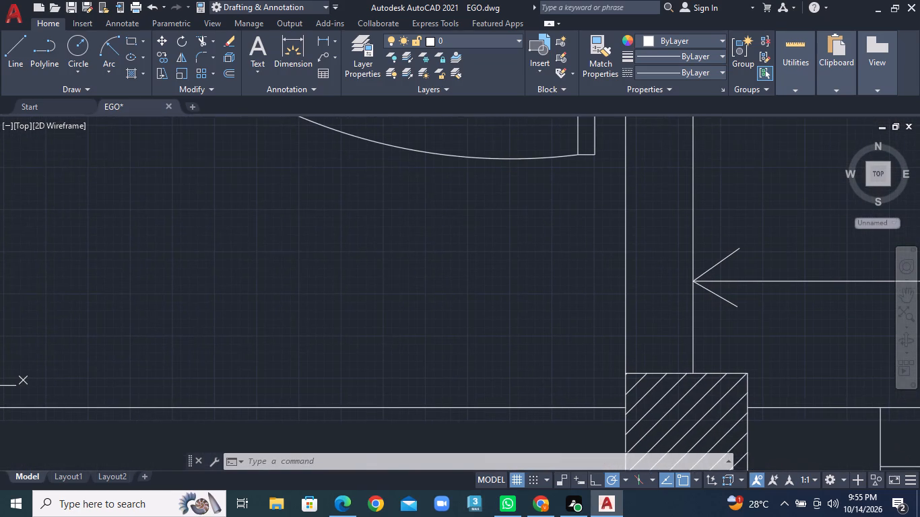
{"action": "middle_click_drag", "start_coordinate": [398, 276], "coordinate": [398, 285]}
{"action": "left_click", "coordinate": [11, 59]}
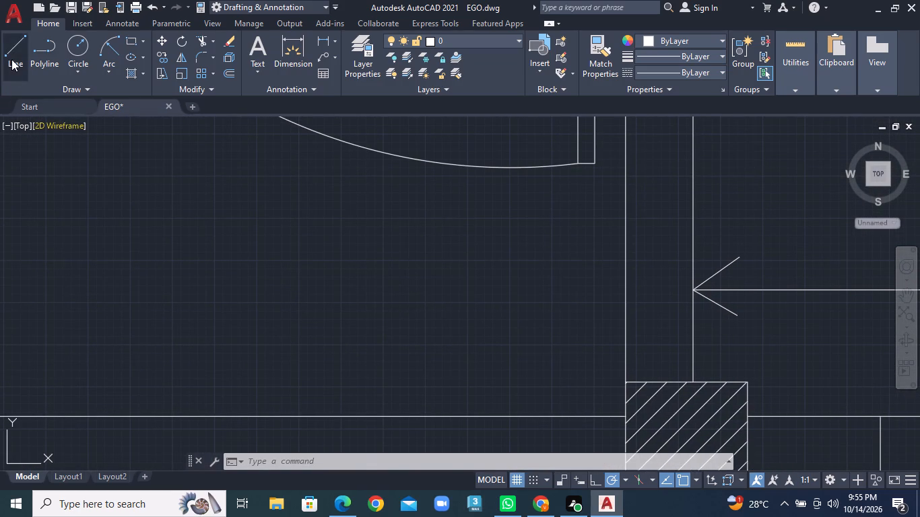
{"action": "left_click", "coordinate": [579, 304]}
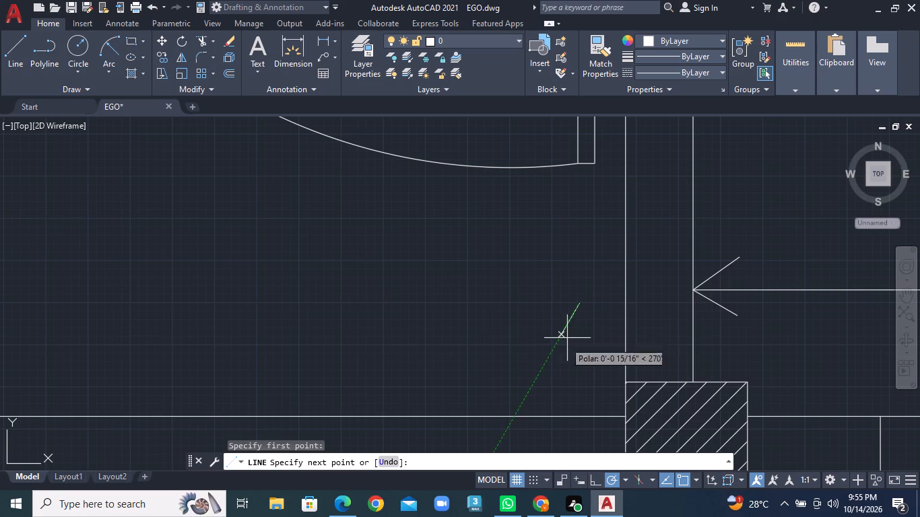
{"action": "left_click", "coordinate": [533, 389]}
{"action": "right_click", "coordinate": [533, 389]}
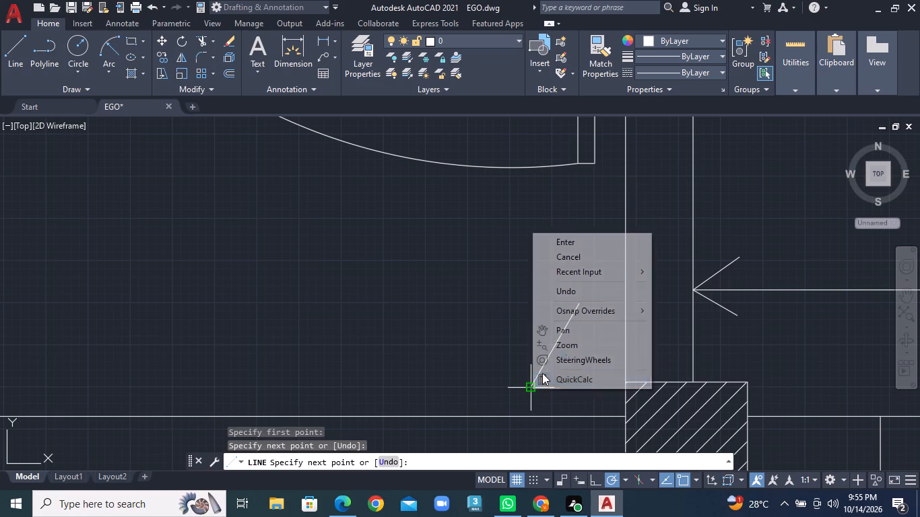
{"action": "left_click", "coordinate": [572, 248]}
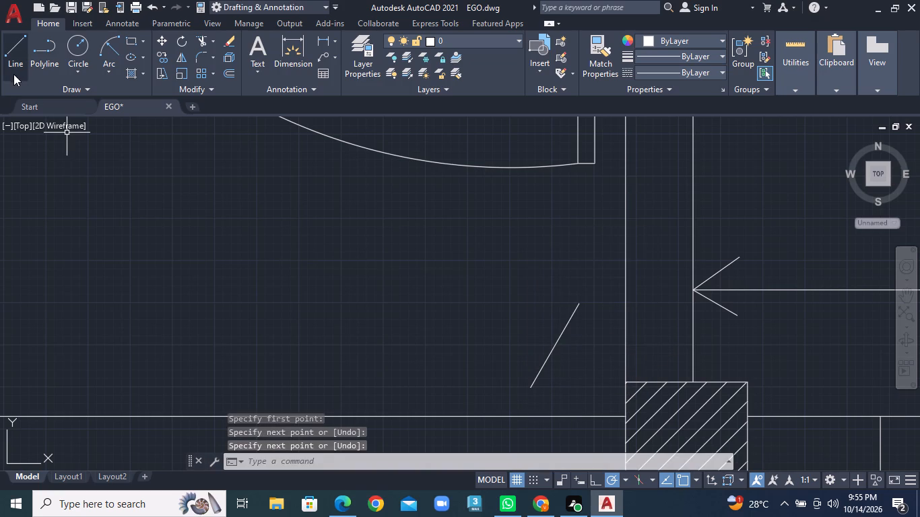
Draw the pot's opposite side as a mirrored slanted line about 5 13/16" long at 120°, left of the first line.
{"action": "left_click", "coordinate": [14, 65]}
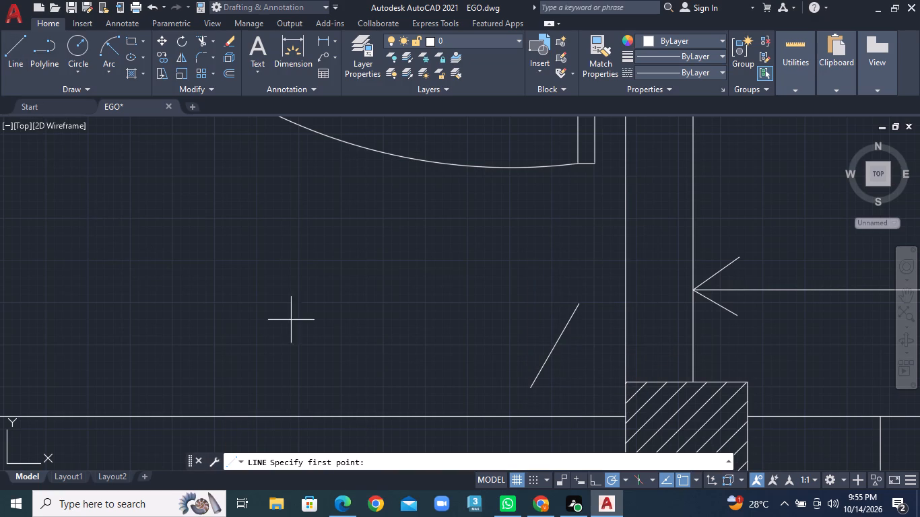
{"action": "left_click", "coordinate": [469, 388]}
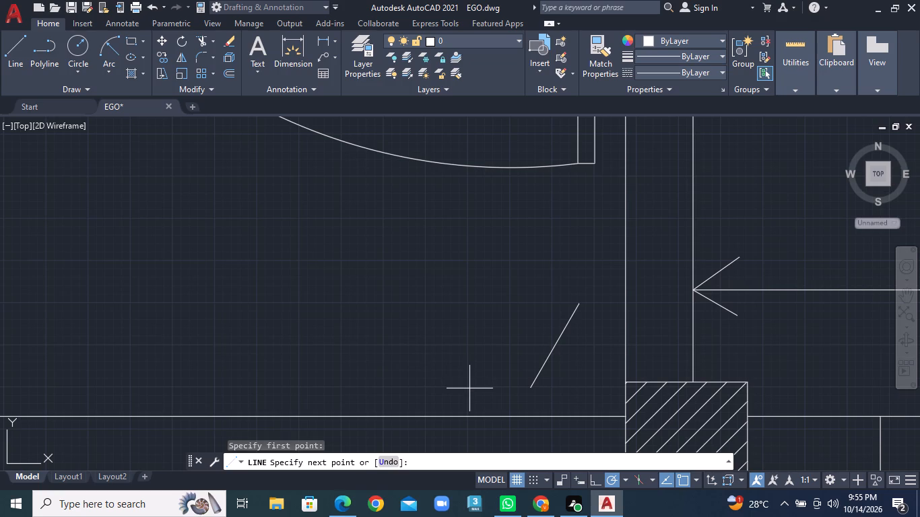
{"action": "left_click", "coordinate": [418, 304]}
{"action": "right_click", "coordinate": [418, 304]}
{"action": "left_click", "coordinate": [448, 312]}
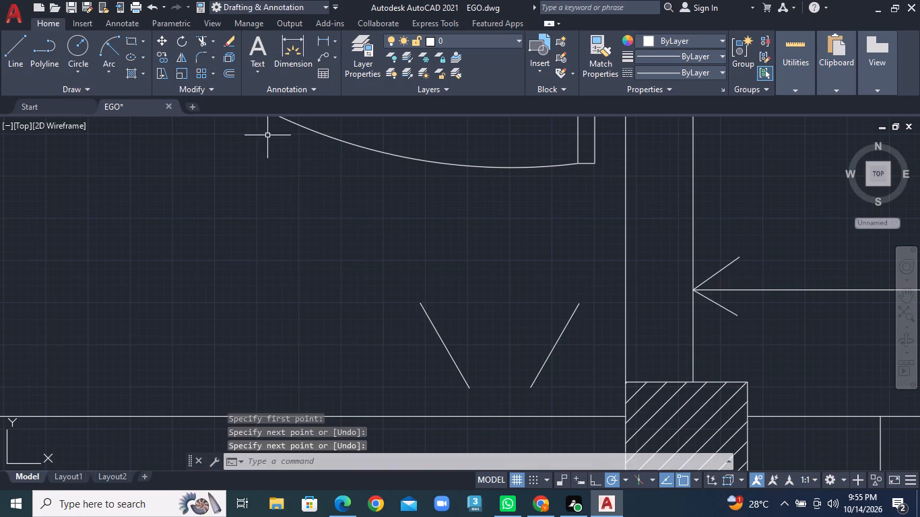
Join the lower ends of the pot's two slanted sides with a downward-bulging Start, End, Radius arc of about 3" radius.
{"action": "left_click", "coordinate": [110, 72]}
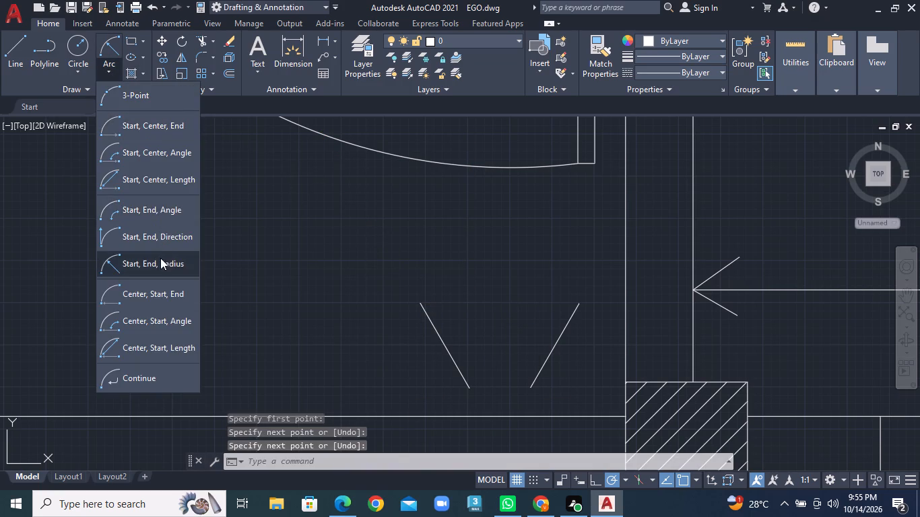
{"action": "left_click", "coordinate": [160, 258]}
{"action": "left_click", "coordinate": [471, 389]}
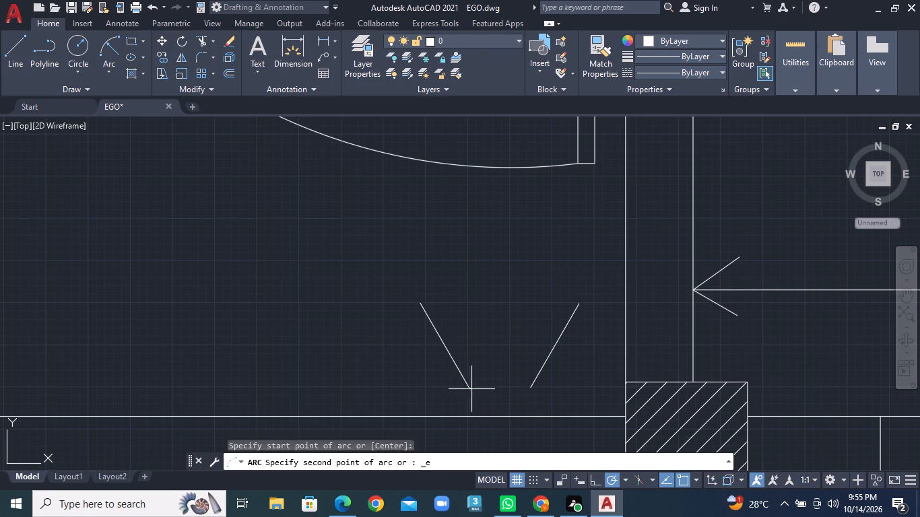
{"action": "left_click", "coordinate": [533, 386]}
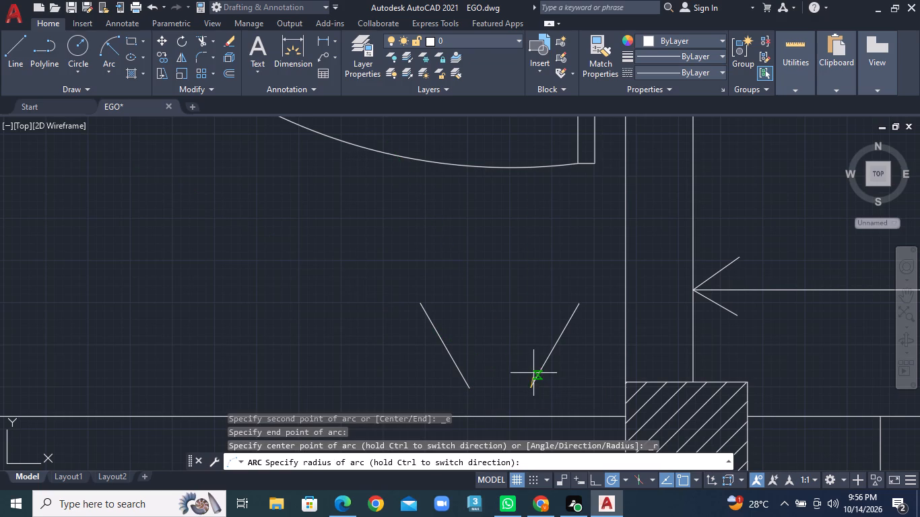
{"action": "left_click", "coordinate": [580, 361]}
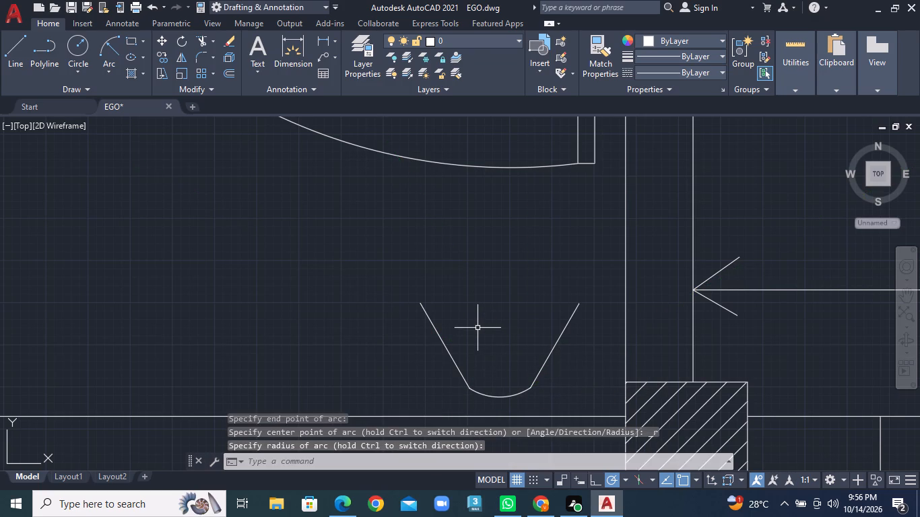
Draw a straight line across the top of the pot, joining the upper ends of its slanted sides.
{"action": "scroll", "coordinate": [478, 326], "scroll_direction": "up", "scroll_amount": 1}
{"action": "middle_click_drag", "start_coordinate": [478, 326], "coordinate": [409, 349]}
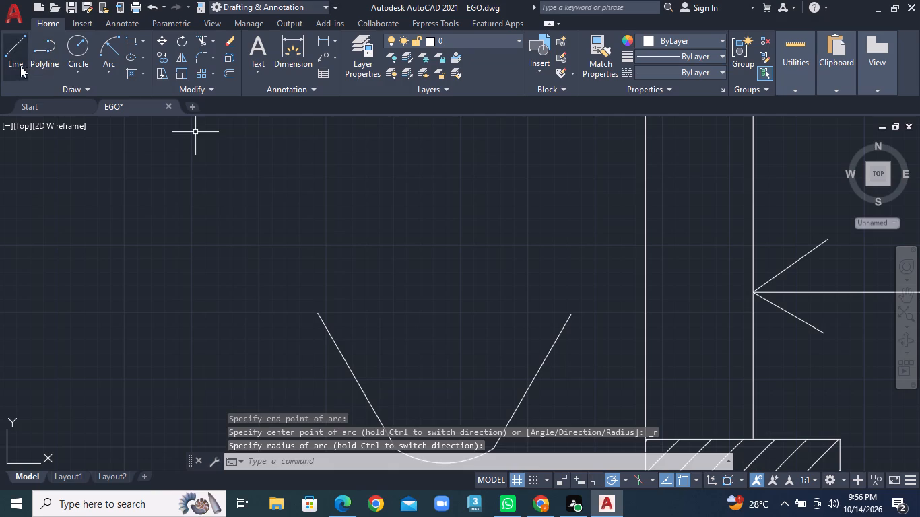
{"action": "left_click", "coordinate": [20, 66]}
{"action": "left_click", "coordinate": [315, 311]}
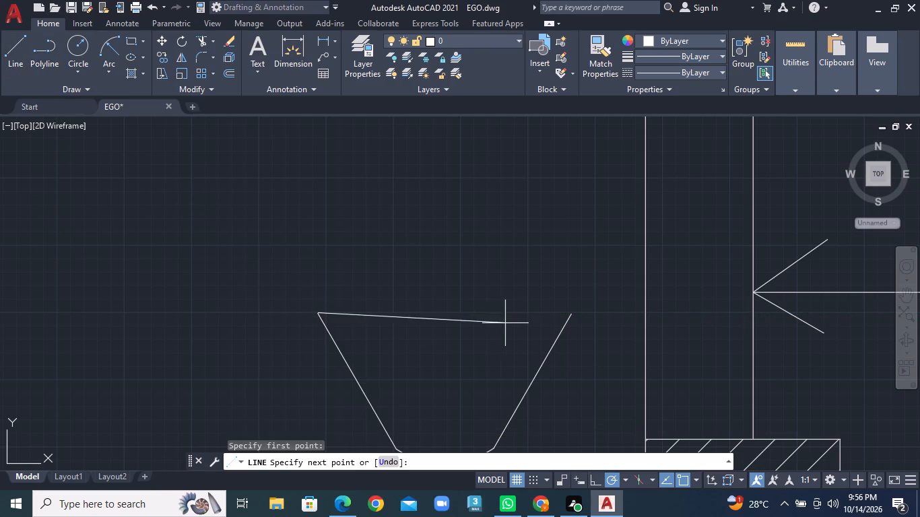
{"action": "left_click", "coordinate": [570, 316]}
{"action": "right_click", "coordinate": [570, 316]}
{"action": "left_click", "coordinate": [593, 320]}
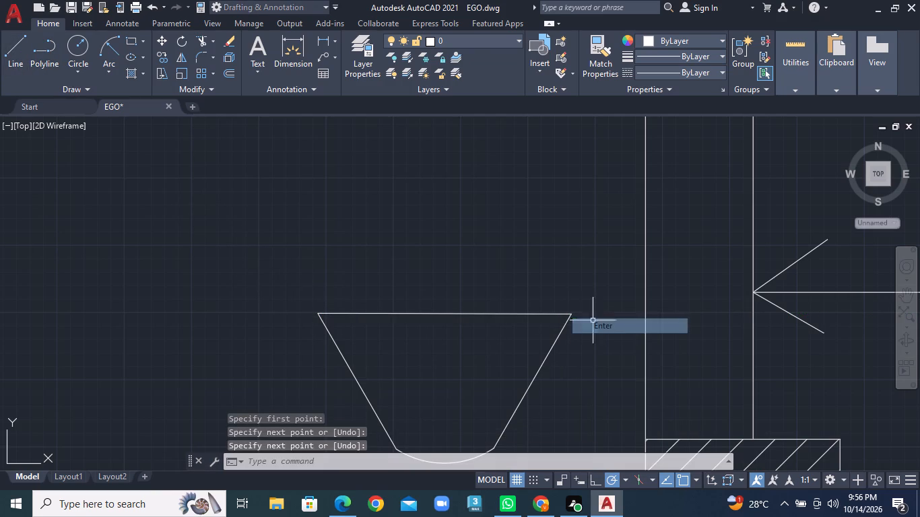
Draw a thin rectangular rim on the pot with connected lines up, across and back down to its top line.
{"action": "left_click", "coordinate": [3, 62]}
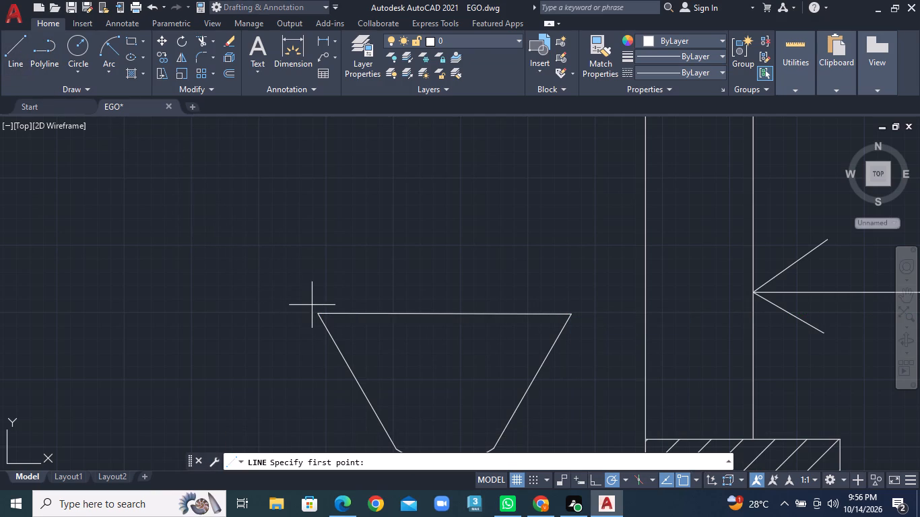
{"action": "double_click", "coordinate": [315, 311]}
{"action": "left_click", "coordinate": [317, 287]}
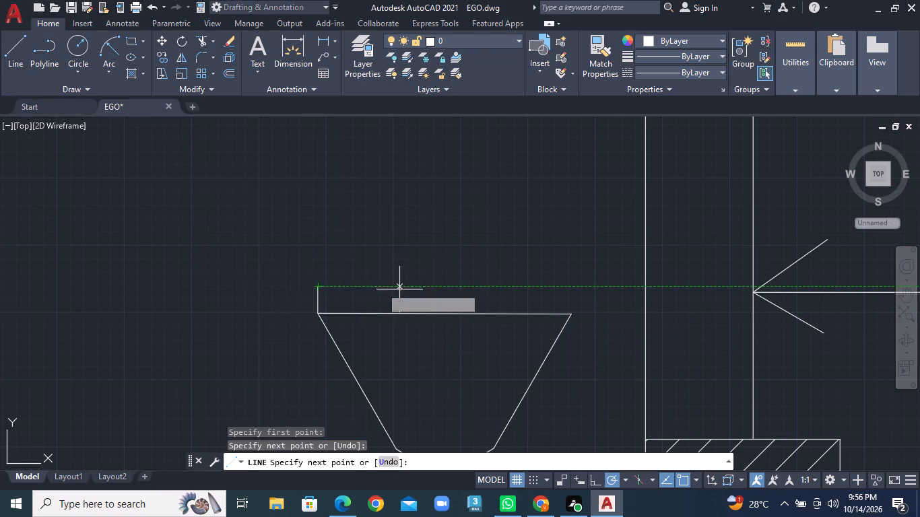
{"action": "left_click", "coordinate": [570, 283]}
{"action": "left_click", "coordinate": [571, 316]}
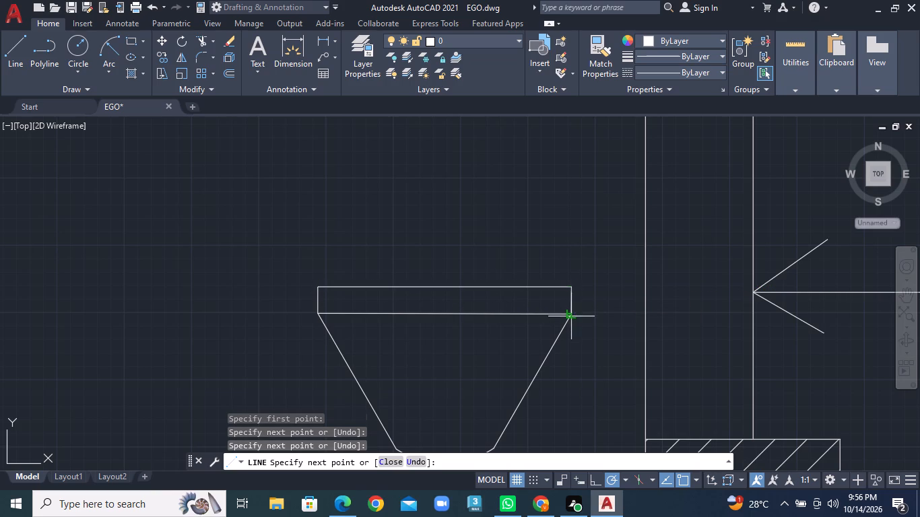
{"action": "right_click", "coordinate": [571, 316]}
{"action": "left_click", "coordinate": [597, 333]}
Draw a narrow upright Axis, End ellipse as the central leaf, rising from the midpoint of the rim's top edge.
{"action": "scroll", "coordinate": [564, 341], "scroll_direction": "down", "scroll_amount": 2}
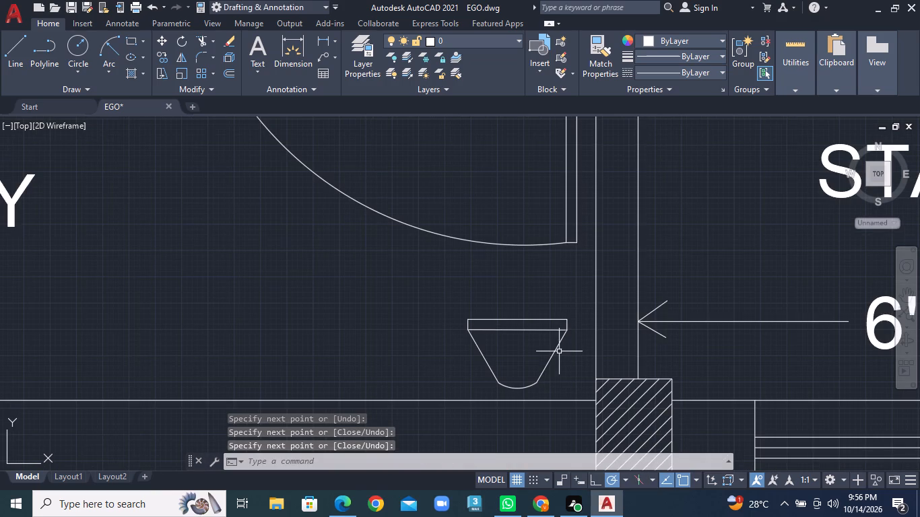
{"action": "scroll", "coordinate": [529, 322], "scroll_direction": "up", "scroll_amount": 1}
{"action": "middle_click_drag", "start_coordinate": [526, 316], "coordinate": [469, 388]}
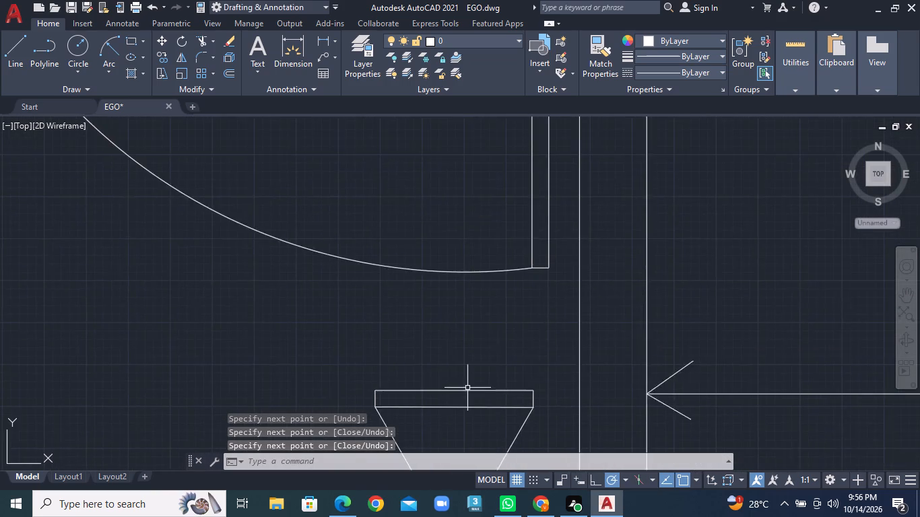
{"action": "scroll", "coordinate": [441, 369], "scroll_direction": "up", "scroll_amount": 1}
{"action": "middle_click_drag", "start_coordinate": [441, 369], "coordinate": [435, 322]}
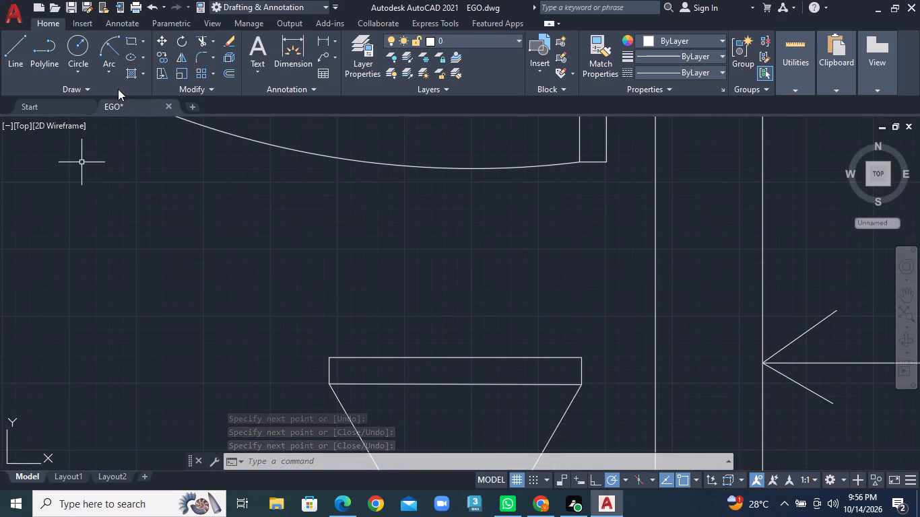
{"action": "left_click", "coordinate": [140, 56]}
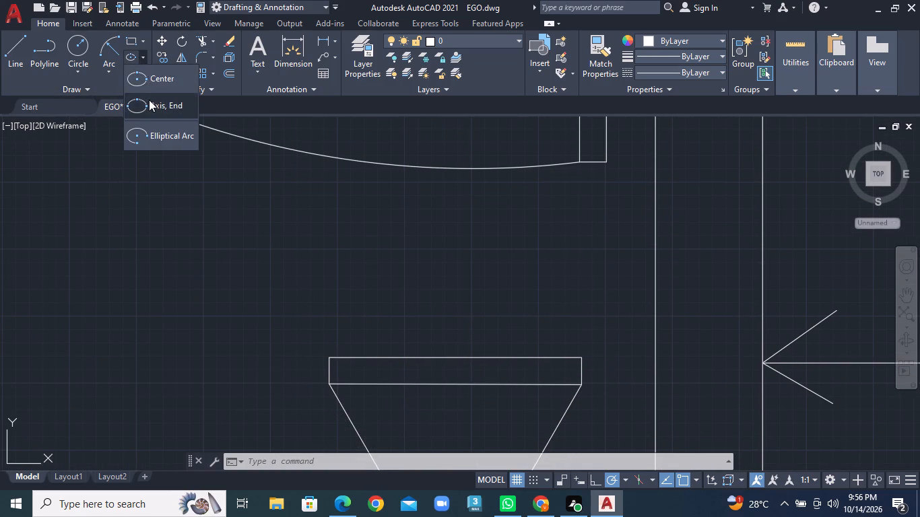
{"action": "left_click", "coordinate": [149, 100]}
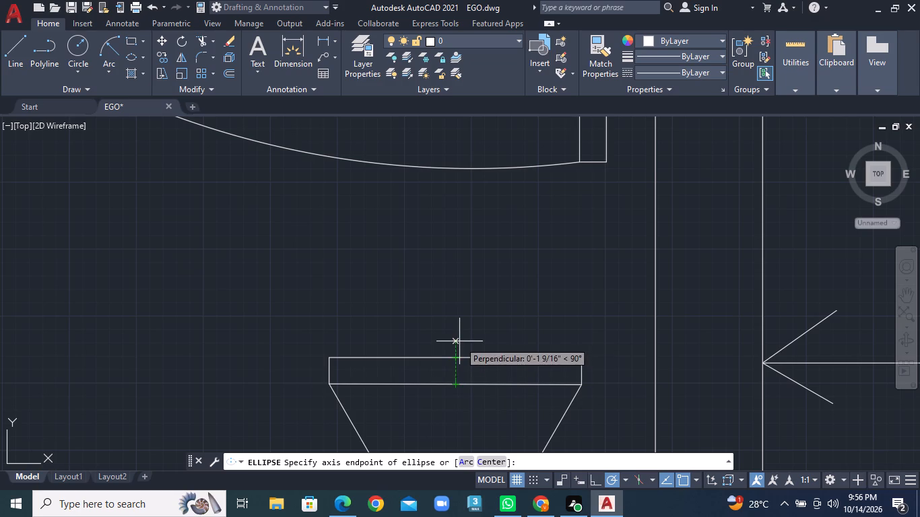
{"action": "left_click", "coordinate": [458, 360]}
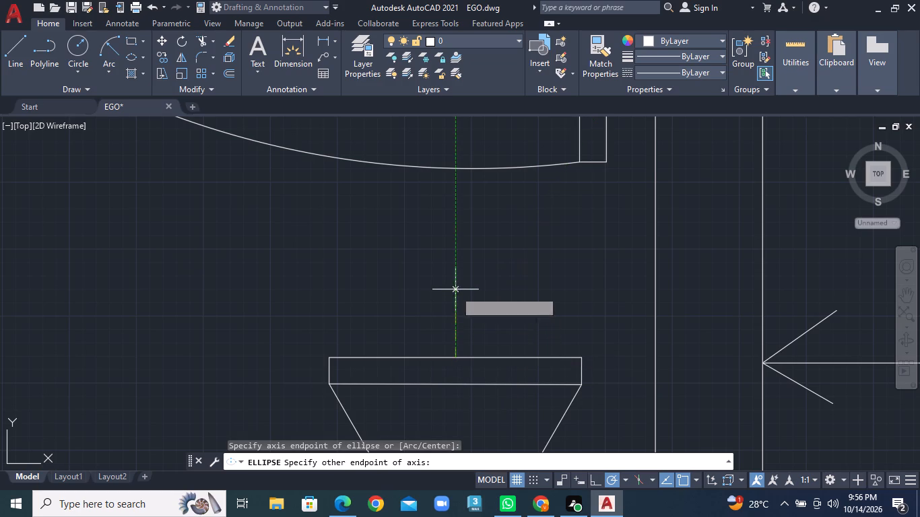
{"action": "left_click", "coordinate": [456, 255]}
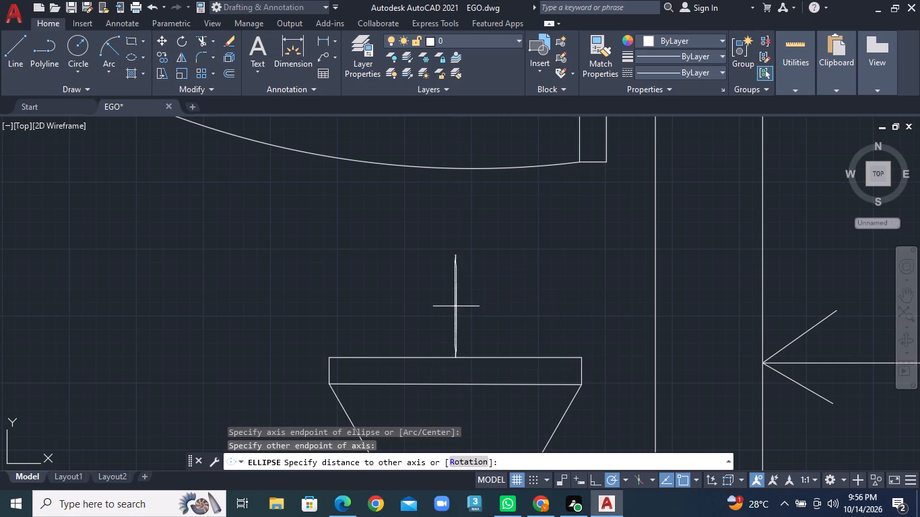
{"action": "double_click", "coordinate": [458, 296]}
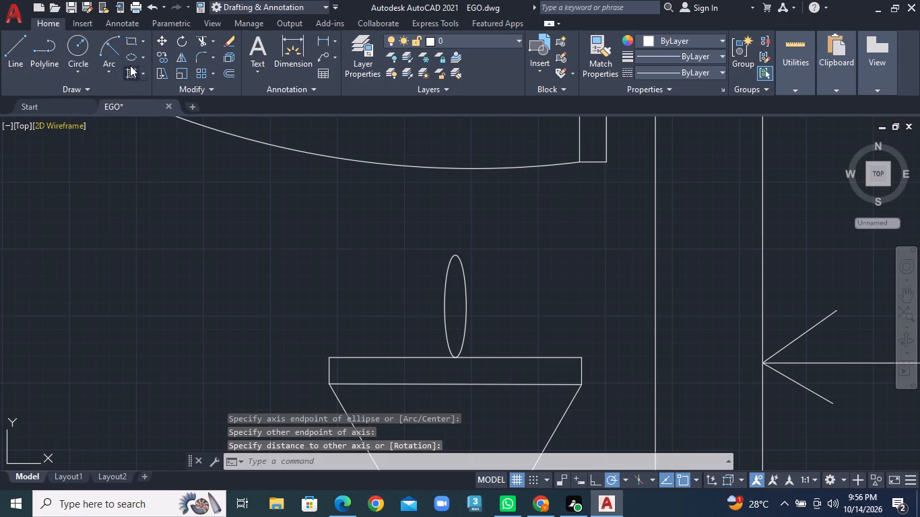
Draw an Axis, End ellipse leaf leaning up to the right from the central leaf's base, with a half-width of about 7/8".
{"action": "left_click", "coordinate": [145, 57]}
{"action": "left_click", "coordinate": [170, 110]}
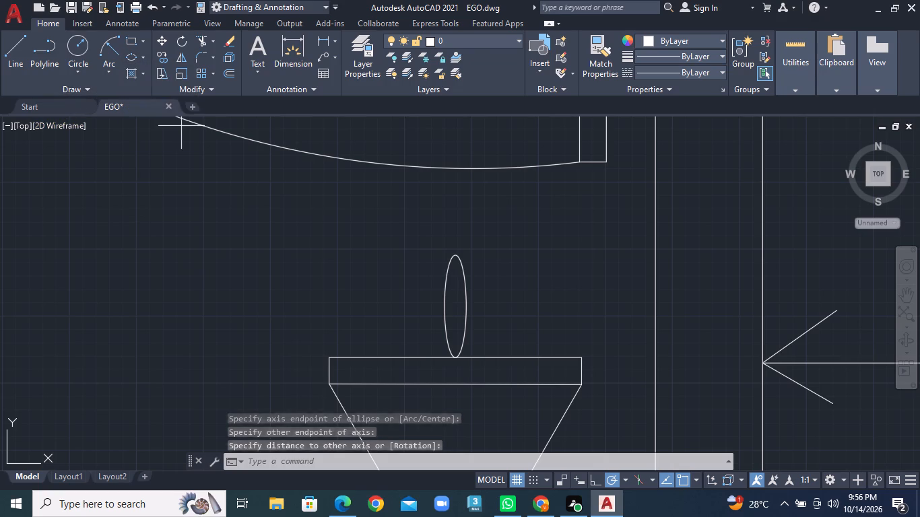
{"action": "left_click", "coordinate": [459, 355]}
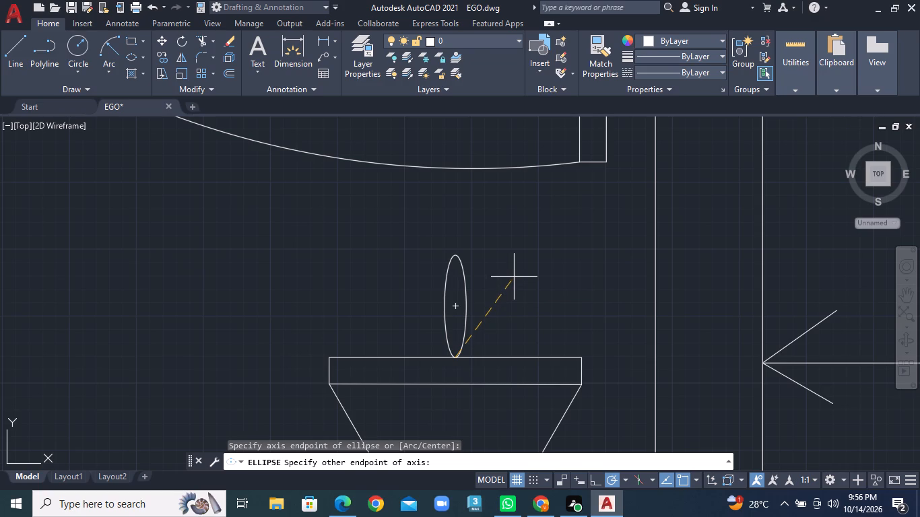
{"action": "left_click", "coordinate": [519, 277]}
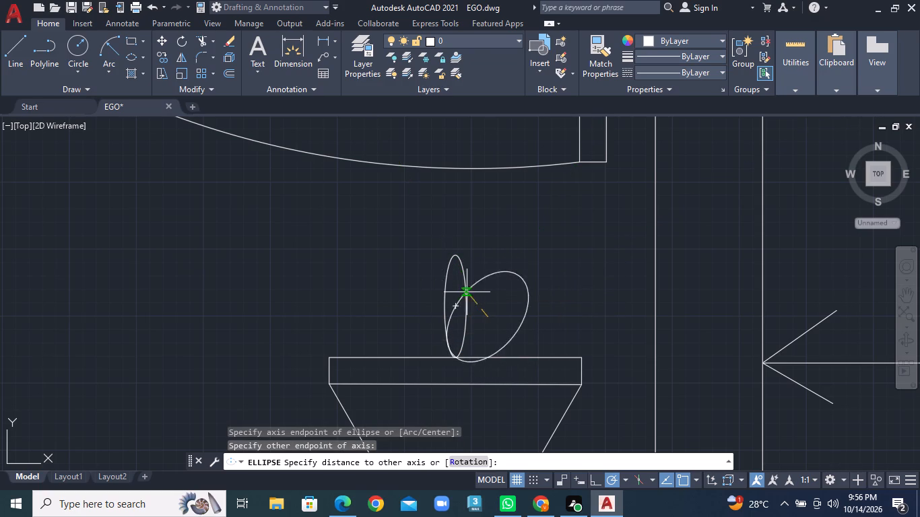
{"action": "scroll", "coordinate": [506, 298], "scroll_direction": "down", "scroll_amount": 1}
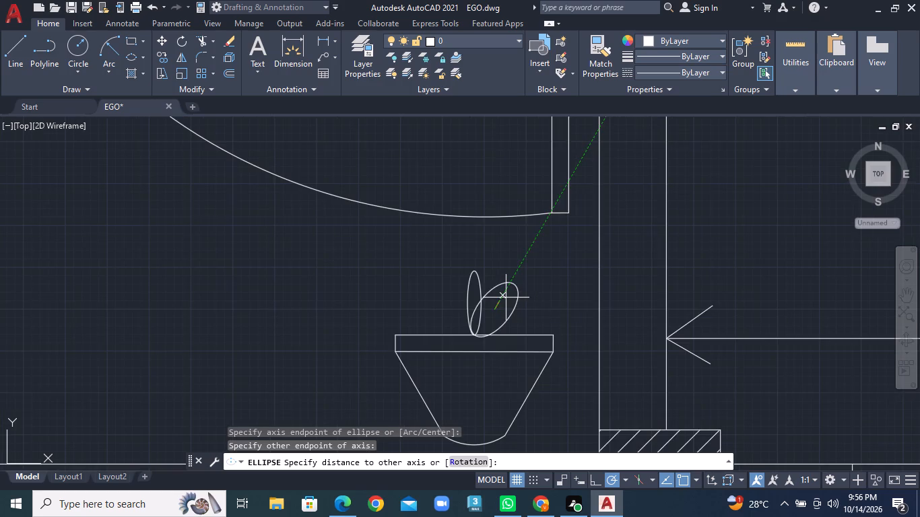
{"action": "scroll", "coordinate": [506, 298], "scroll_direction": "down", "scroll_amount": 1}
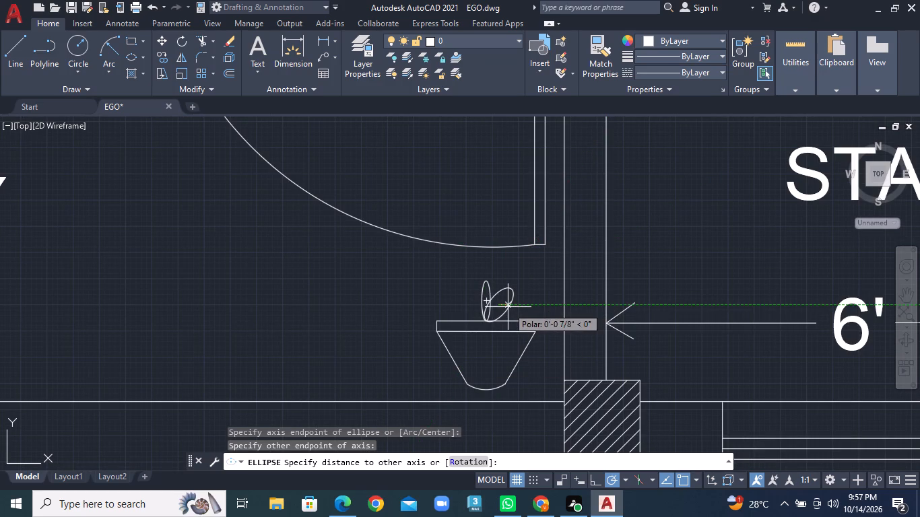
{"action": "left_click", "coordinate": [508, 307]}
Draw a matching Axis, End ellipse leaf leaning up to the left from the central leaf's base.
{"action": "scroll", "coordinate": [485, 303], "scroll_direction": "up", "scroll_amount": 1}
{"action": "middle_click_drag", "start_coordinate": [485, 303], "coordinate": [449, 326]}
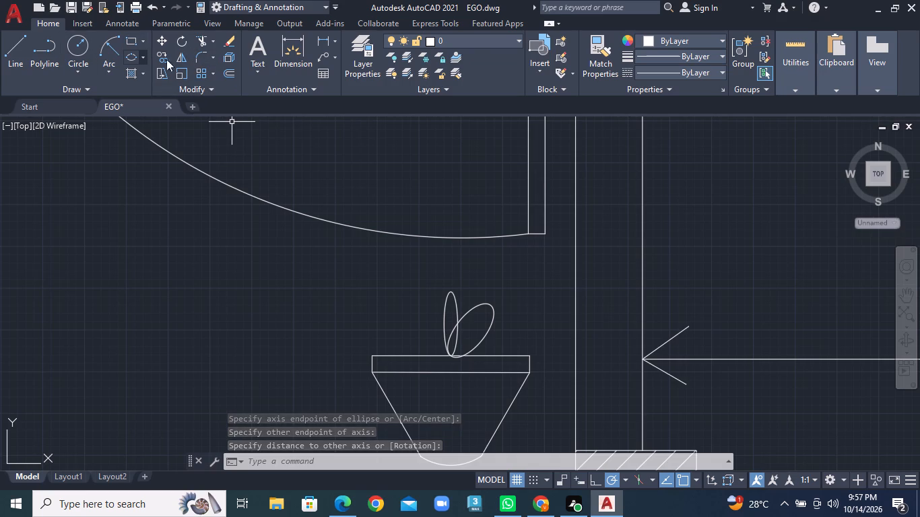
{"action": "left_click", "coordinate": [146, 56]}
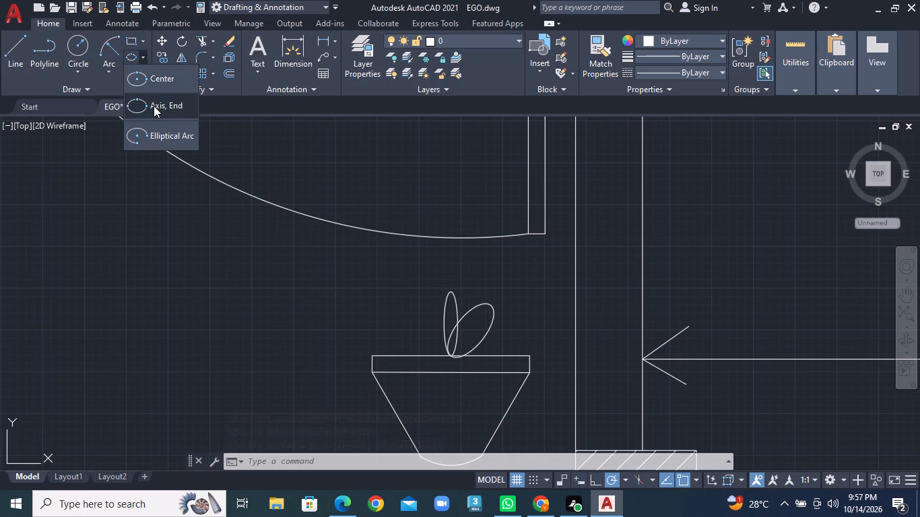
{"action": "left_click", "coordinate": [154, 106]}
{"action": "scroll", "coordinate": [433, 385], "scroll_direction": "up", "scroll_amount": 2}
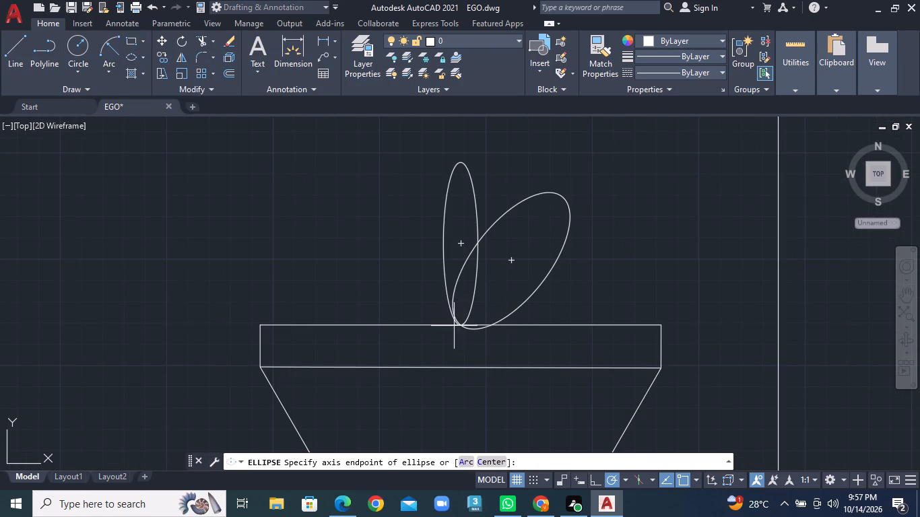
{"action": "left_click", "coordinate": [452, 323]}
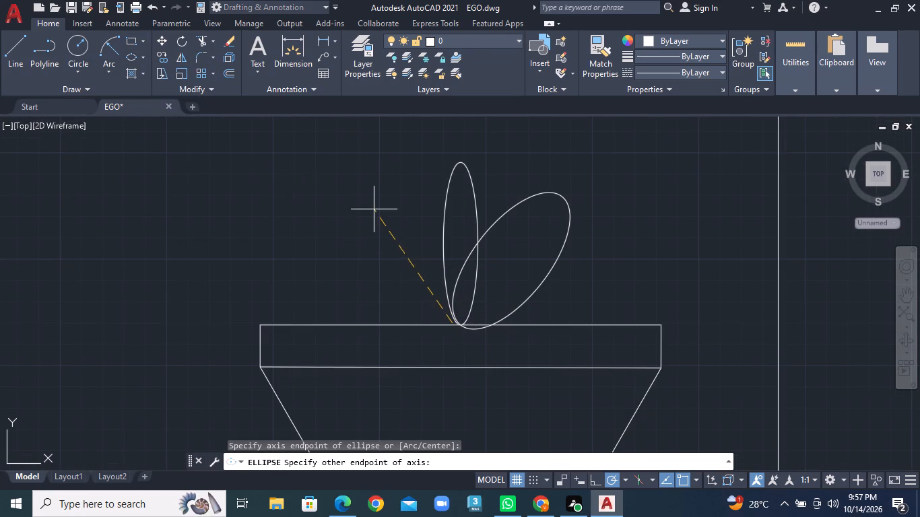
{"action": "left_click", "coordinate": [368, 197]}
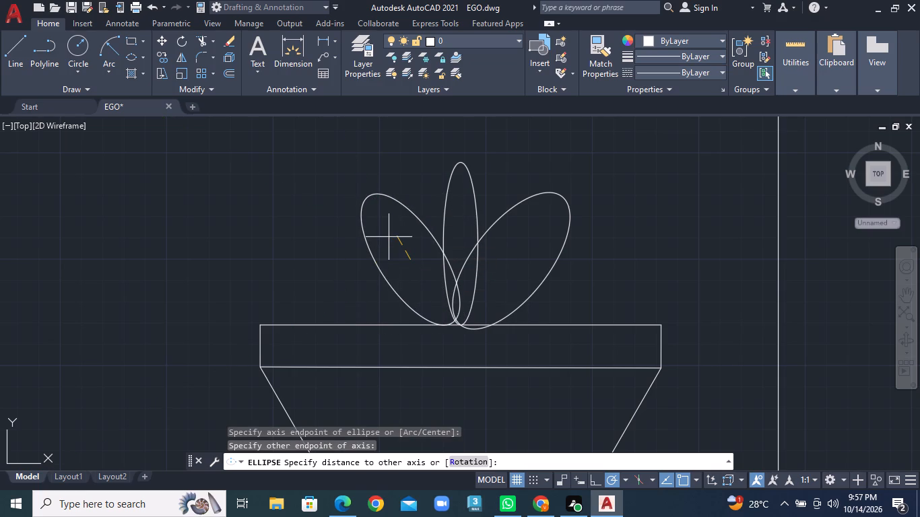
{"action": "left_click", "coordinate": [389, 237]}
Draw a narrower, lower-angled Axis, End ellipse leaf reaching right from the leaves' base, with a half-width of about 1/2".
{"action": "middle_click_drag", "start_coordinate": [395, 258], "coordinate": [360, 302]}
{"action": "scroll", "coordinate": [371, 304], "scroll_direction": "down", "scroll_amount": 3}
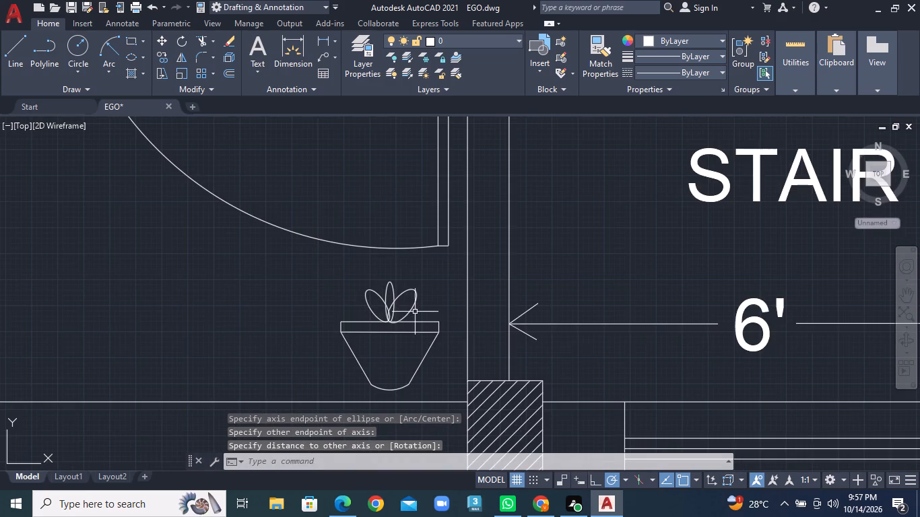
{"action": "scroll", "coordinate": [408, 312], "scroll_direction": "up", "scroll_amount": 1}
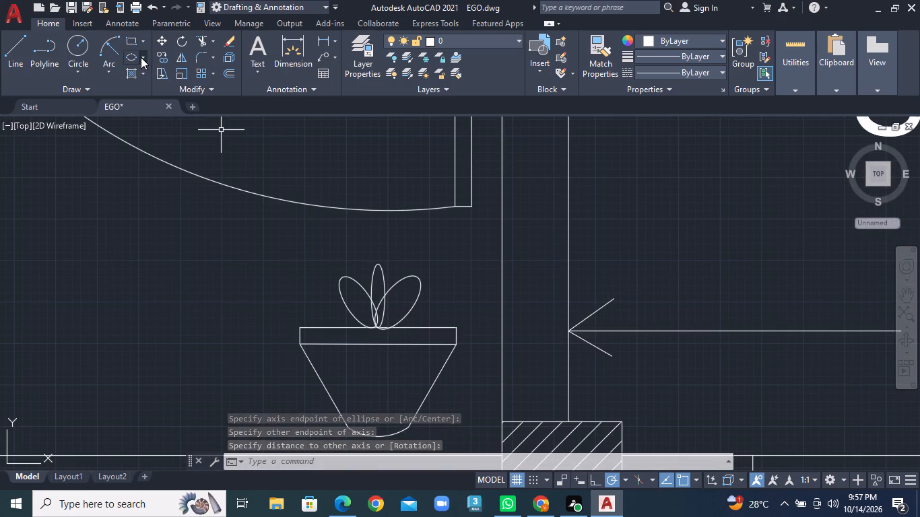
{"action": "left_click", "coordinate": [141, 57]}
{"action": "left_click", "coordinate": [147, 100]}
{"action": "scroll", "coordinate": [403, 288], "scroll_direction": "up", "scroll_amount": 2}
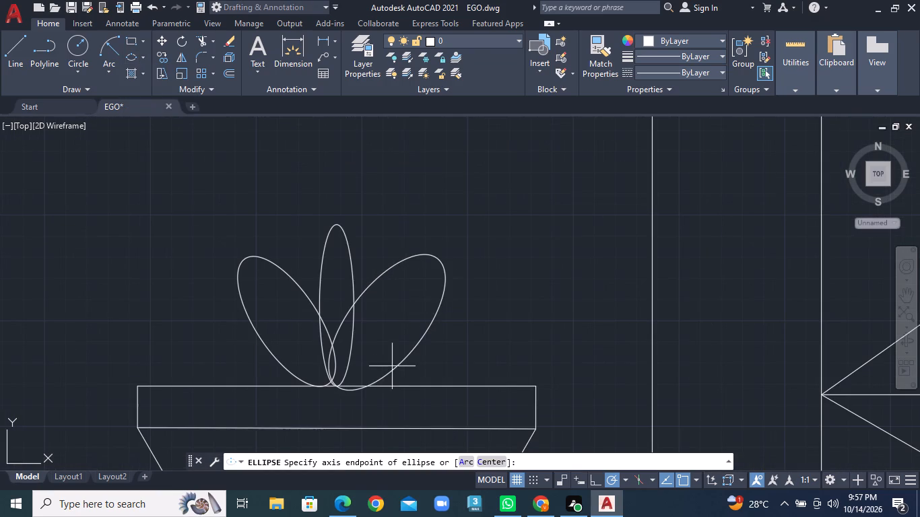
{"action": "left_click", "coordinate": [341, 379]}
{"action": "left_click", "coordinate": [487, 308]}
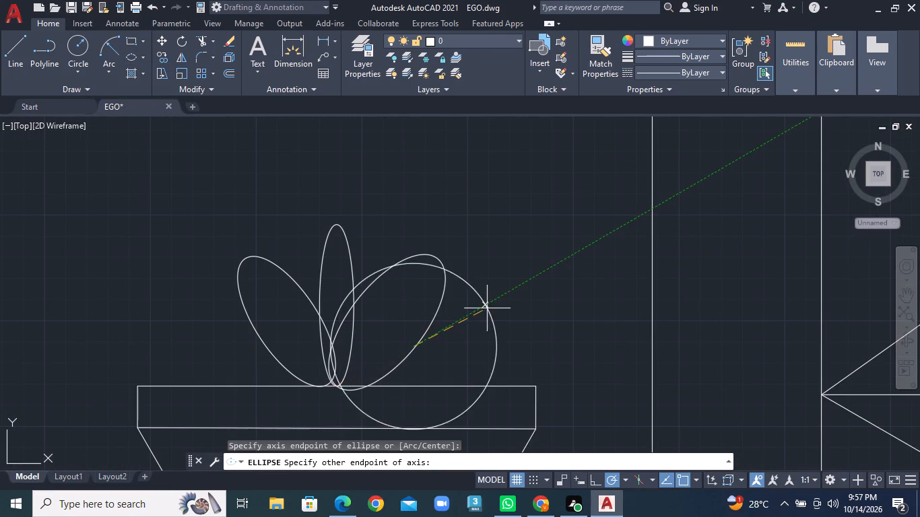
{"action": "double_click", "coordinate": [434, 350]}
Draw a low-angled Axis, End ellipse leaf reaching left from the leaves' base at about 150°.
{"action": "left_click", "coordinate": [142, 55]}
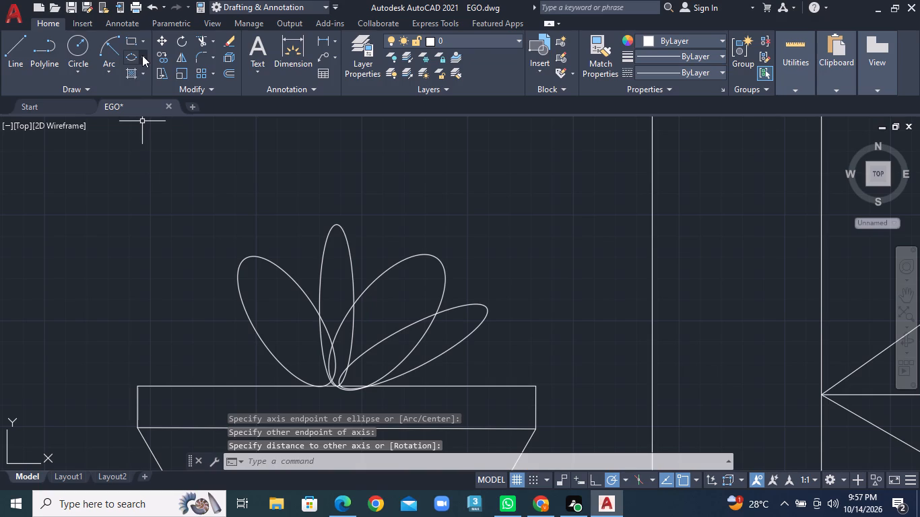
{"action": "left_click", "coordinate": [160, 106]}
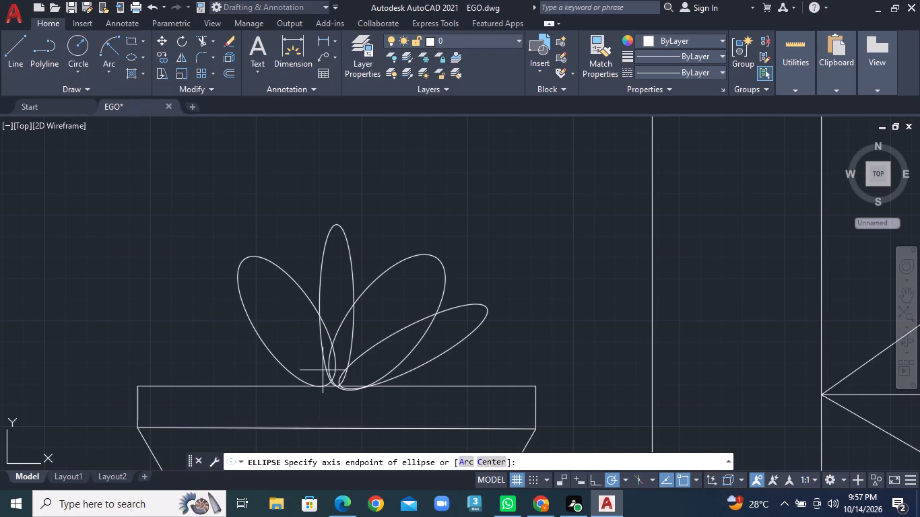
{"action": "left_click", "coordinate": [329, 384]}
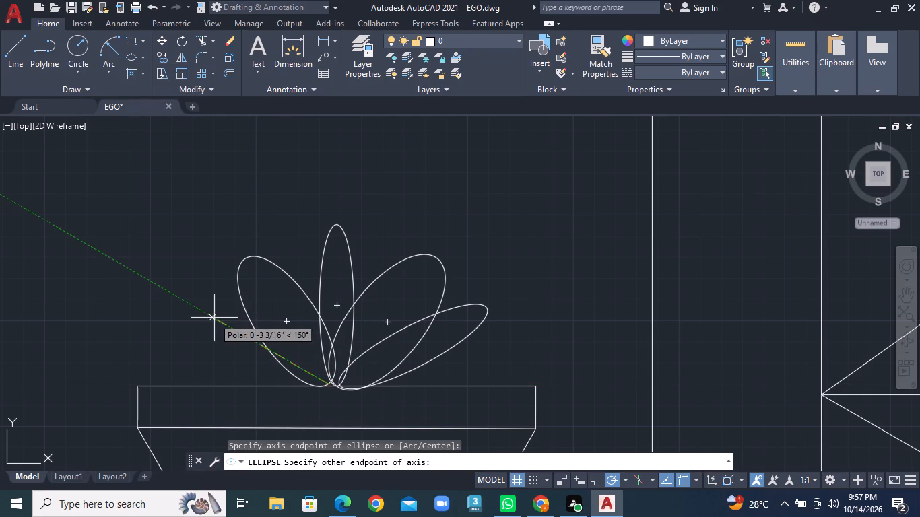
{"action": "double_click", "coordinate": [197, 320]}
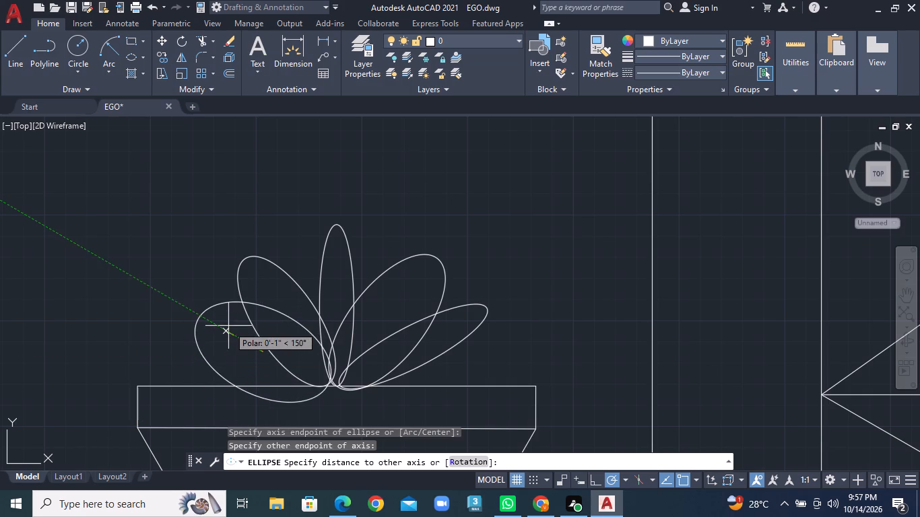
{"action": "left_click", "coordinate": [229, 343]}
Copy the whole potted plant from the left balcony to the right balcony, placing it beside the stair wall below the door swing.
{"action": "scroll", "coordinate": [378, 349], "scroll_direction": "down", "scroll_amount": 2}
{"action": "scroll", "coordinate": [451, 367], "scroll_direction": "down", "scroll_amount": 2}
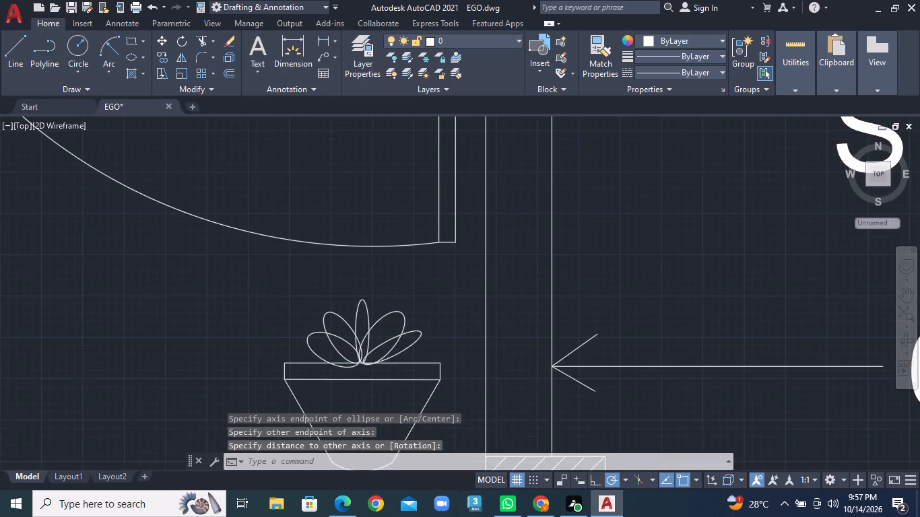
{"action": "middle_click_drag", "start_coordinate": [458, 379], "coordinate": [417, 307]}
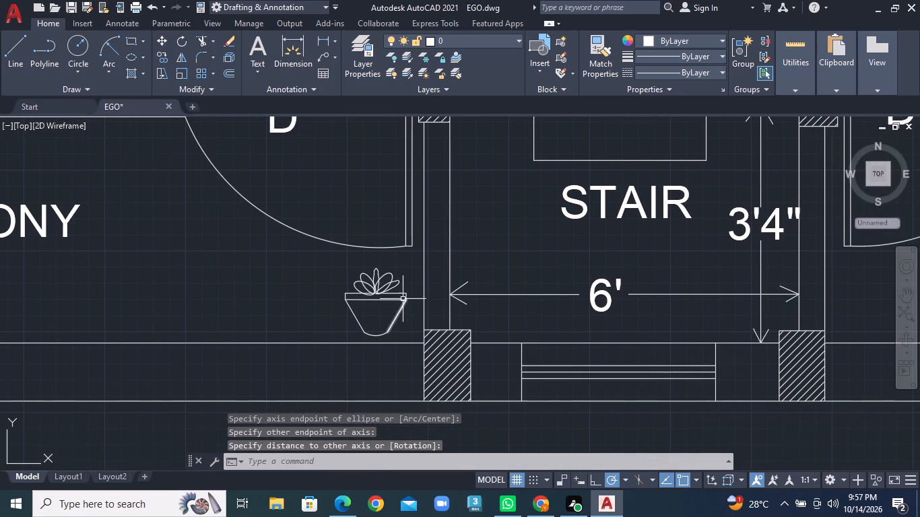
{"action": "scroll", "coordinate": [415, 296], "scroll_direction": "up", "scroll_amount": 2}
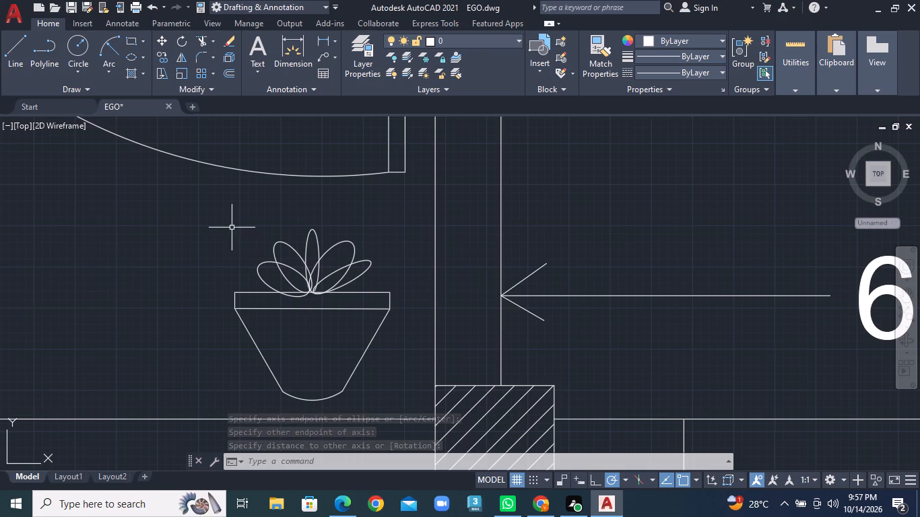
{"action": "left_click", "coordinate": [191, 230]}
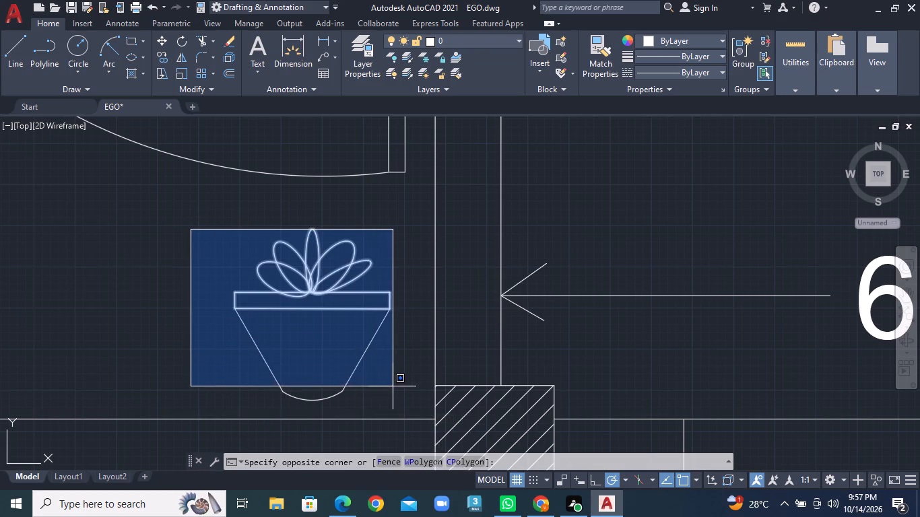
{"action": "double_click", "coordinate": [395, 405]}
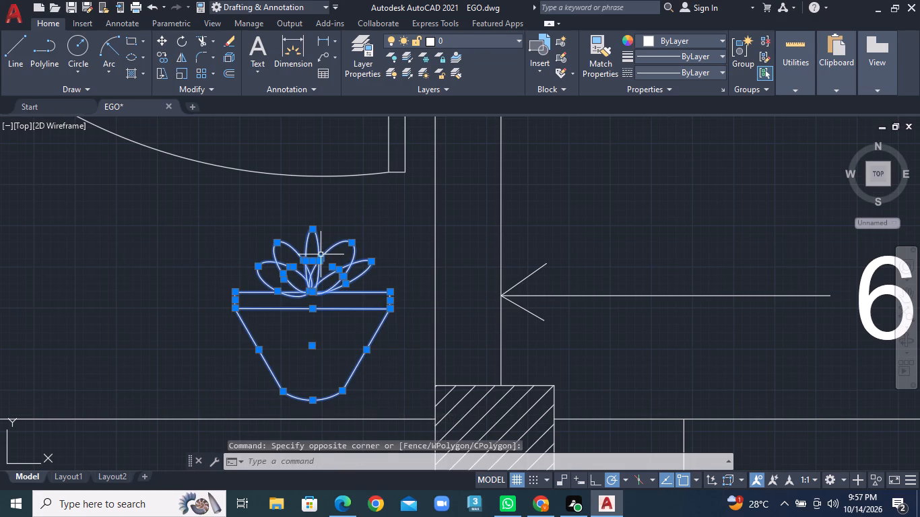
{"action": "right_click", "coordinate": [321, 254]}
{"action": "left_click", "coordinate": [348, 291]}
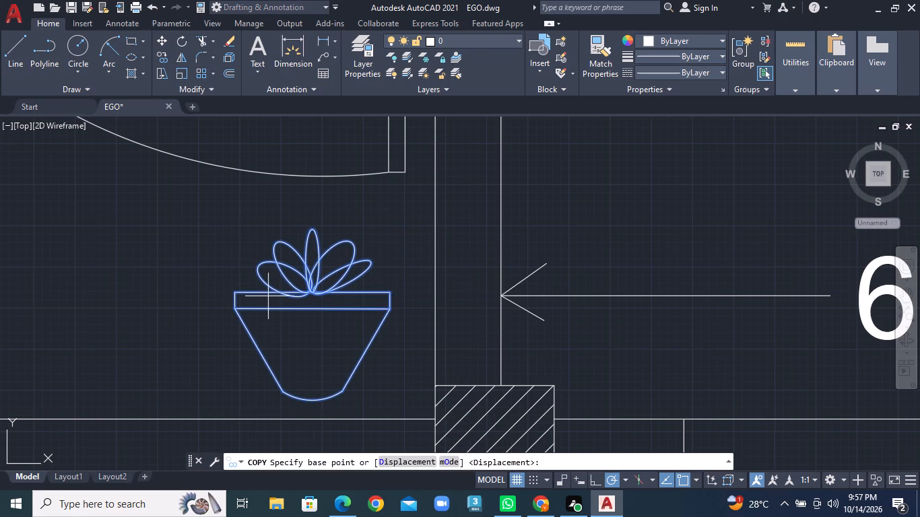
{"action": "left_click", "coordinate": [234, 296]}
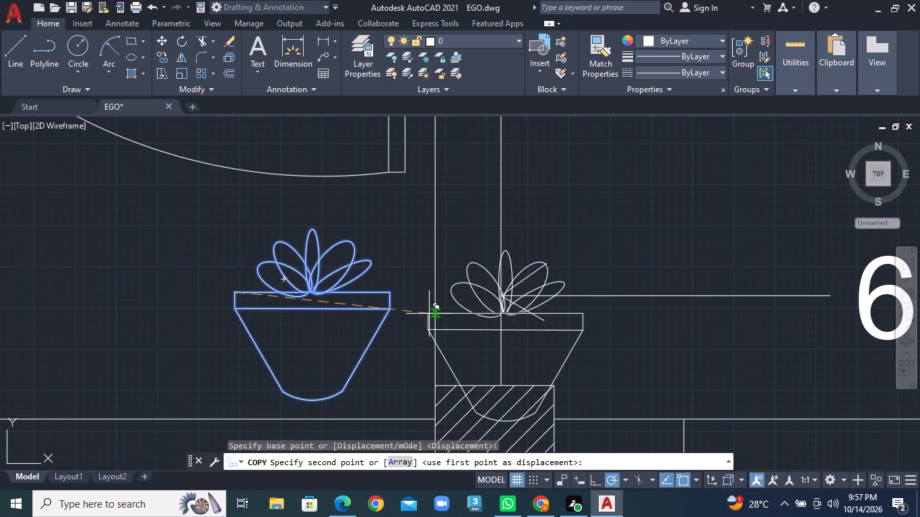
{"action": "scroll", "coordinate": [432, 314], "scroll_direction": "down", "scroll_amount": 1}
{"action": "middle_click_drag", "start_coordinate": [521, 316], "coordinate": [36, 311]}
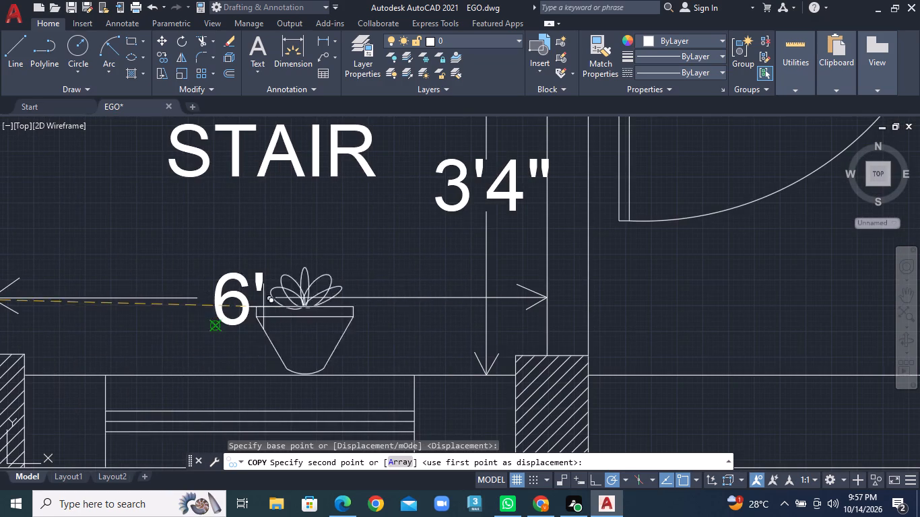
{"action": "left_click", "coordinate": [628, 301]}
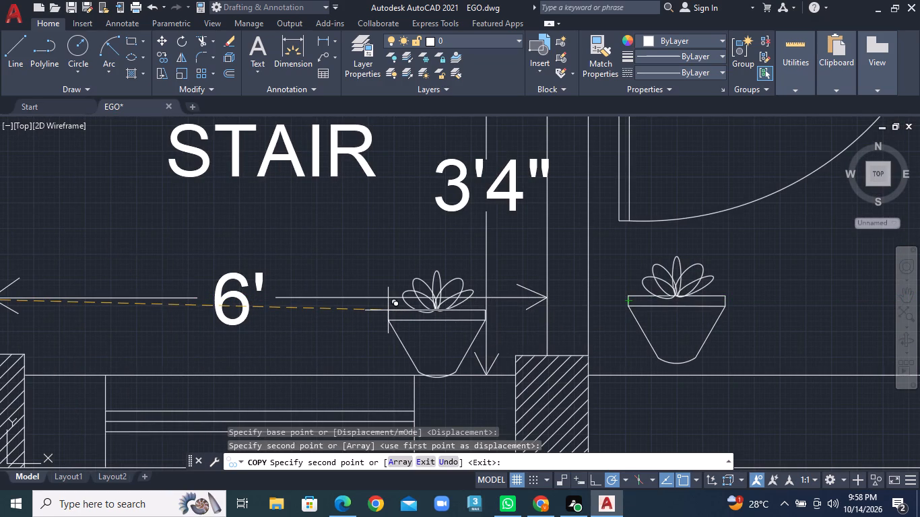
{"action": "key", "text": "Escape"}
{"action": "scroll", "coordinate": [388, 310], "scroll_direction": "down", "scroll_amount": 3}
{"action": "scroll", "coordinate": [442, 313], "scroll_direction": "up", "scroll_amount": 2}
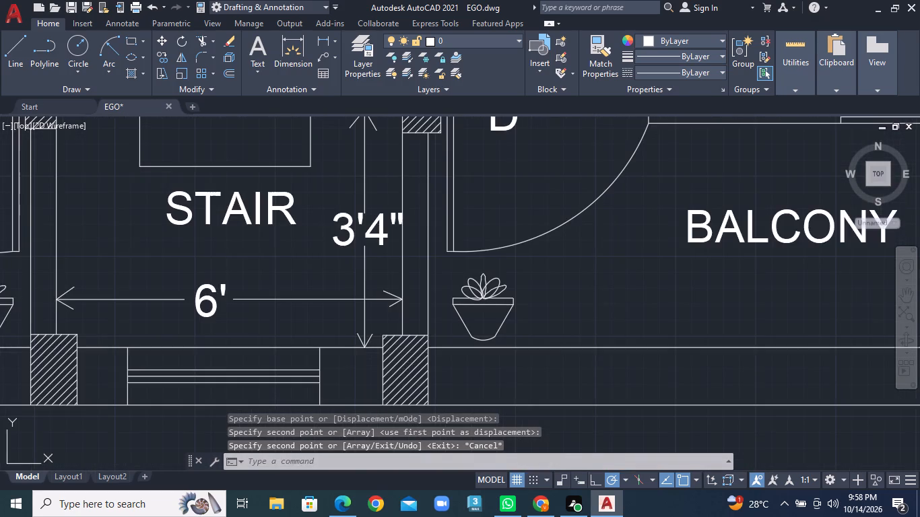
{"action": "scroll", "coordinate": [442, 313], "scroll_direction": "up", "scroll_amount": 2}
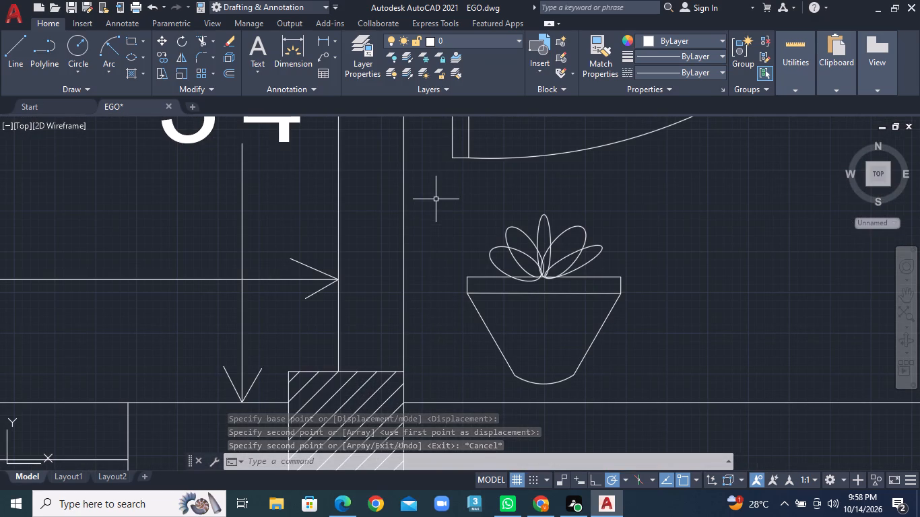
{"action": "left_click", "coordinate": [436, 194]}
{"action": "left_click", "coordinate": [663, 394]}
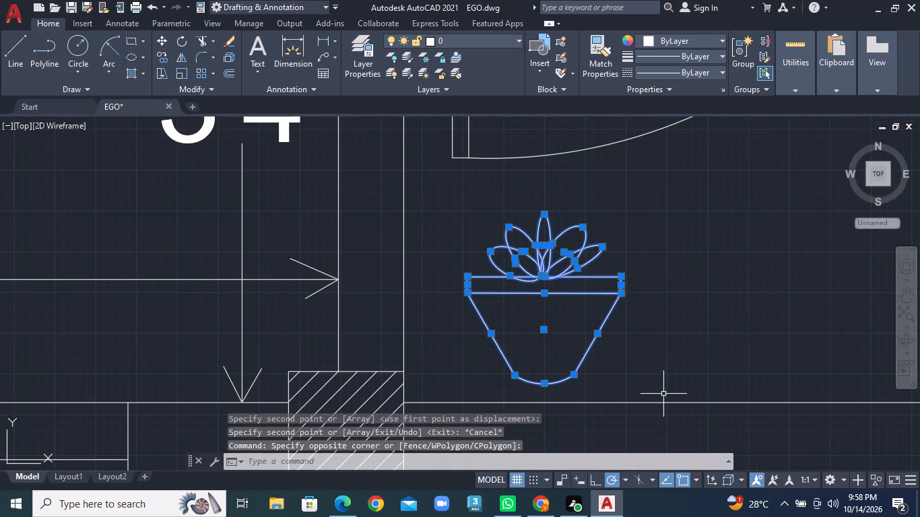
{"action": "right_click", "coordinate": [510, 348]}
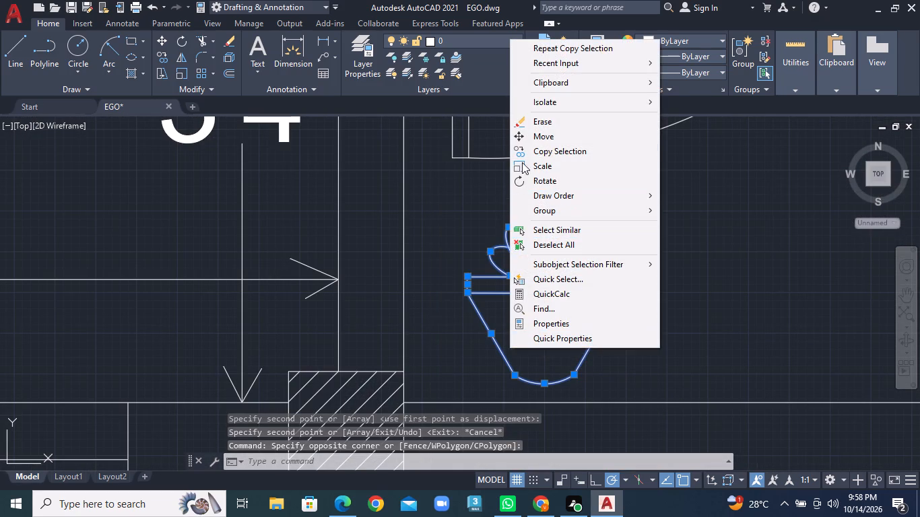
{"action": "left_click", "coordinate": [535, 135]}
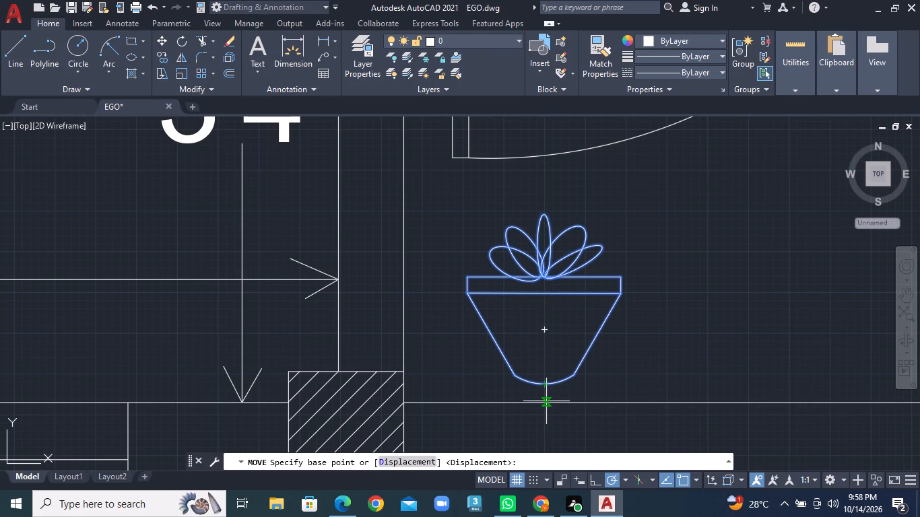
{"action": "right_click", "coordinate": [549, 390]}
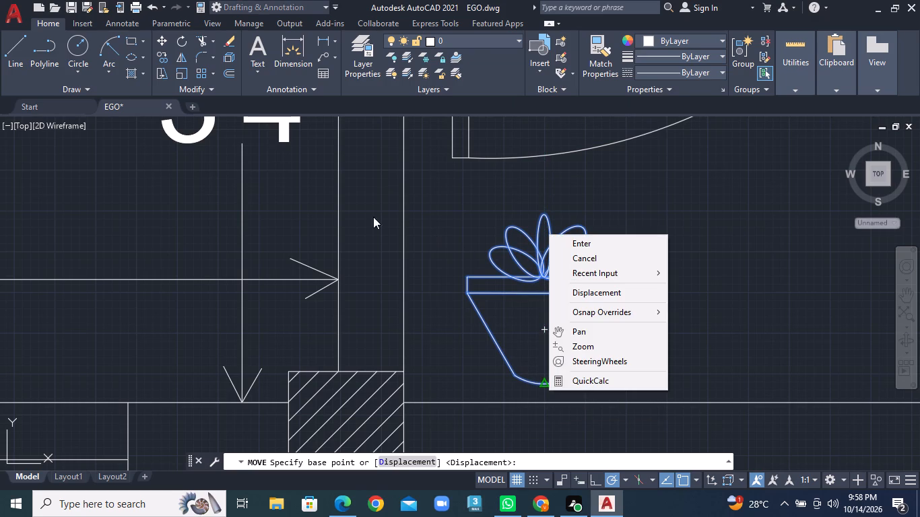
Move the right balcony's potted plant straight down so the midpoint of its base arc sits on the front wall's inner line.
{"action": "double_click", "coordinate": [162, 43]}
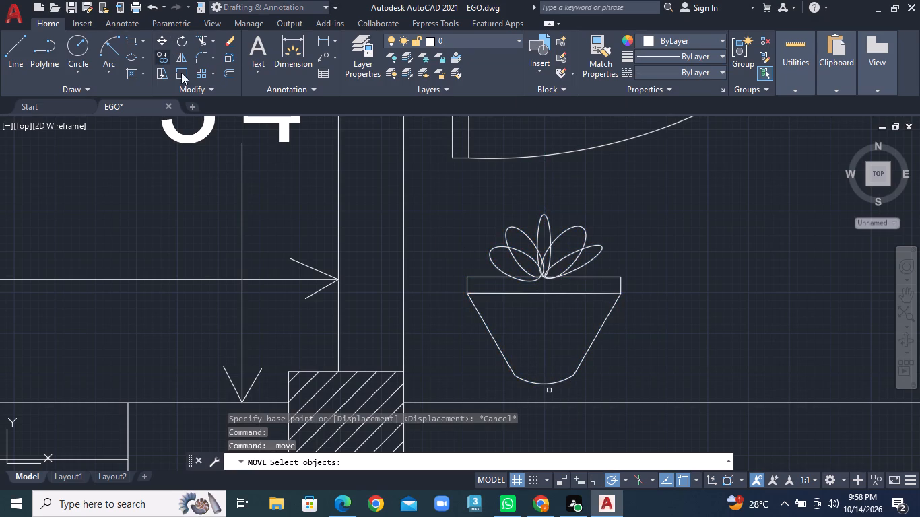
{"action": "left_click", "coordinate": [434, 193]}
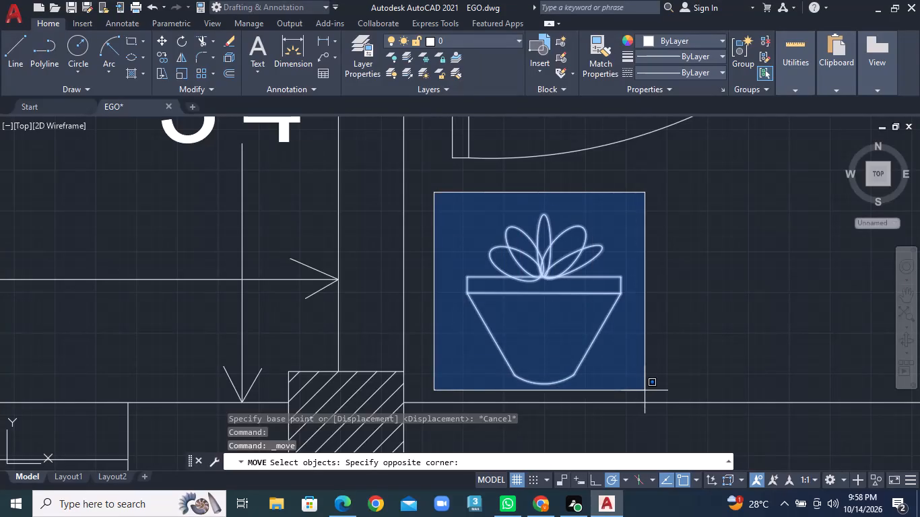
{"action": "double_click", "coordinate": [645, 393]}
{"action": "right_click", "coordinate": [588, 383]}
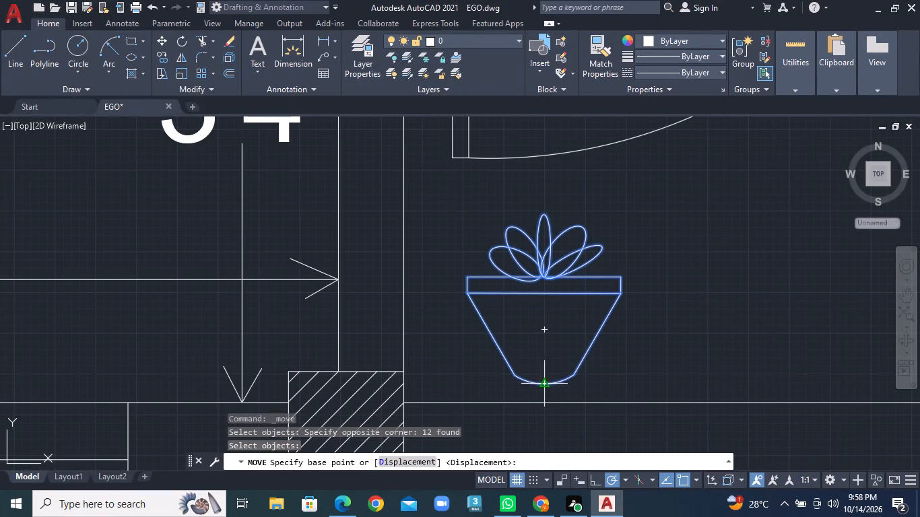
{"action": "left_click", "coordinate": [546, 383]}
{"action": "double_click", "coordinate": [546, 402]}
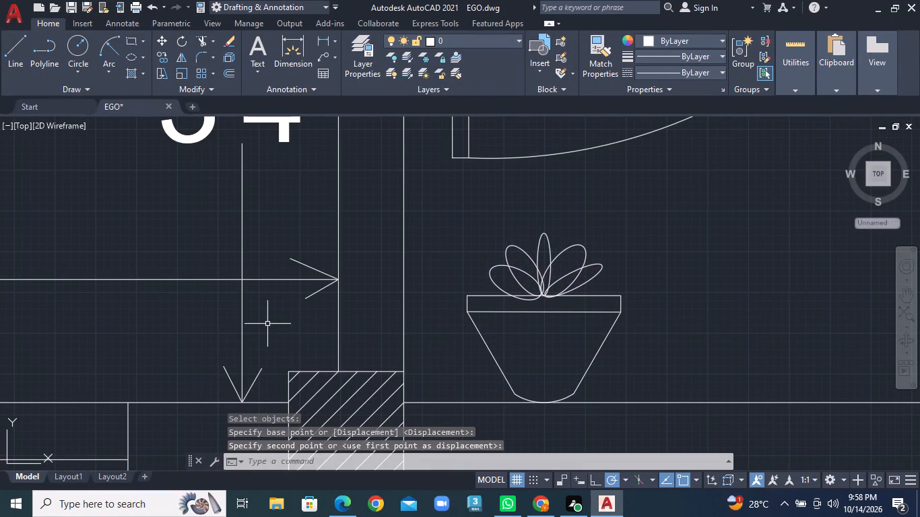
{"action": "key", "text": "Escape"}
Move the left balcony's potted plant straight down so the bottom of its base arc rests on the front wall's inner line.
{"action": "scroll", "coordinate": [267, 324], "scroll_direction": "down", "scroll_amount": 3}
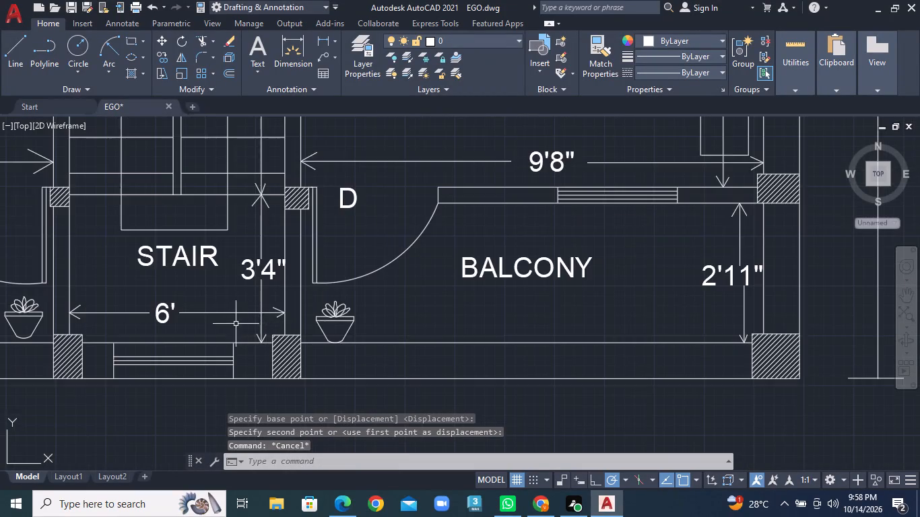
{"action": "middle_click_drag", "start_coordinate": [231, 324], "coordinate": [578, 341]}
{"action": "scroll", "coordinate": [380, 341], "scroll_direction": "up", "scroll_amount": 3}
{"action": "middle_click_drag", "start_coordinate": [380, 341], "coordinate": [393, 314]}
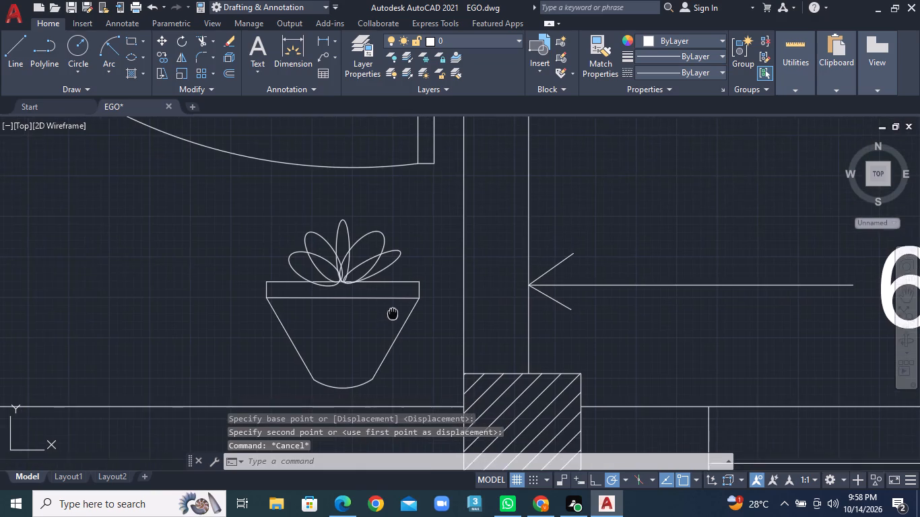
{"action": "middle_click_drag", "start_coordinate": [393, 314], "coordinate": [394, 312]}
{"action": "double_click", "coordinate": [230, 181]}
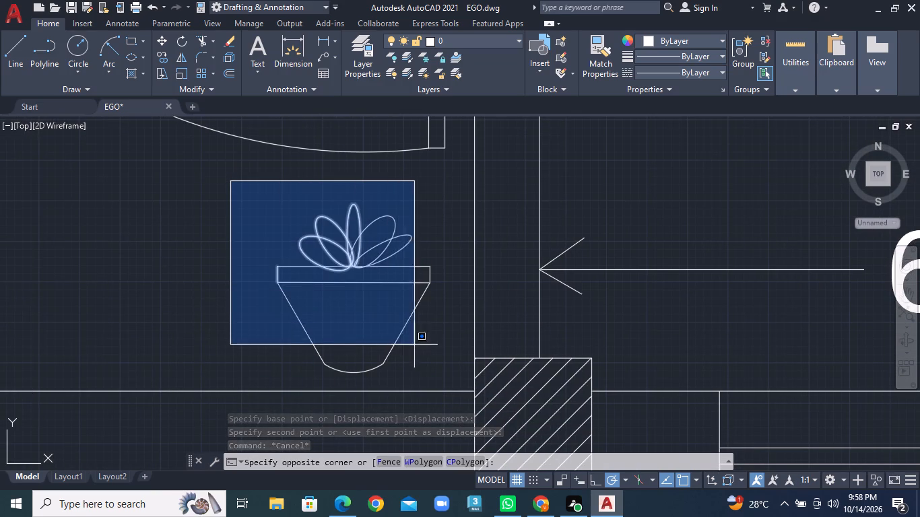
{"action": "left_click", "coordinate": [439, 386]}
{"action": "right_click", "coordinate": [434, 371]}
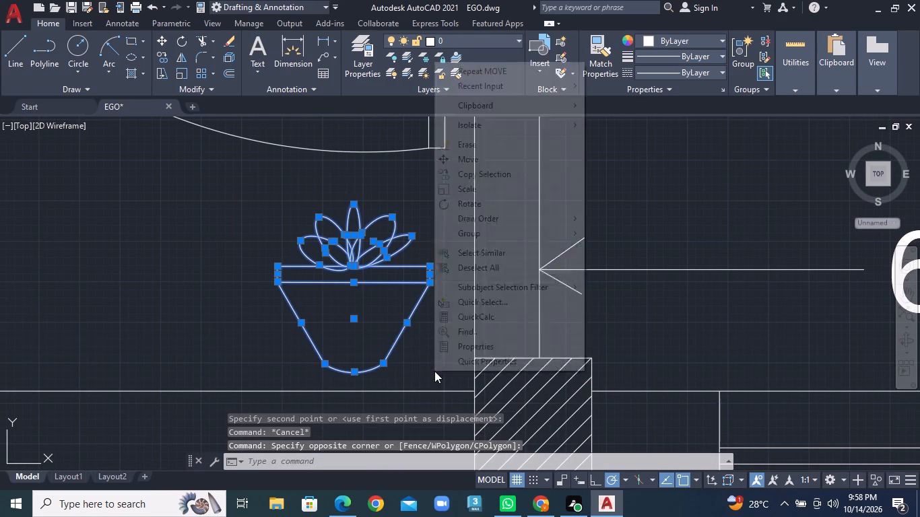
{"action": "left_click", "coordinate": [478, 164]}
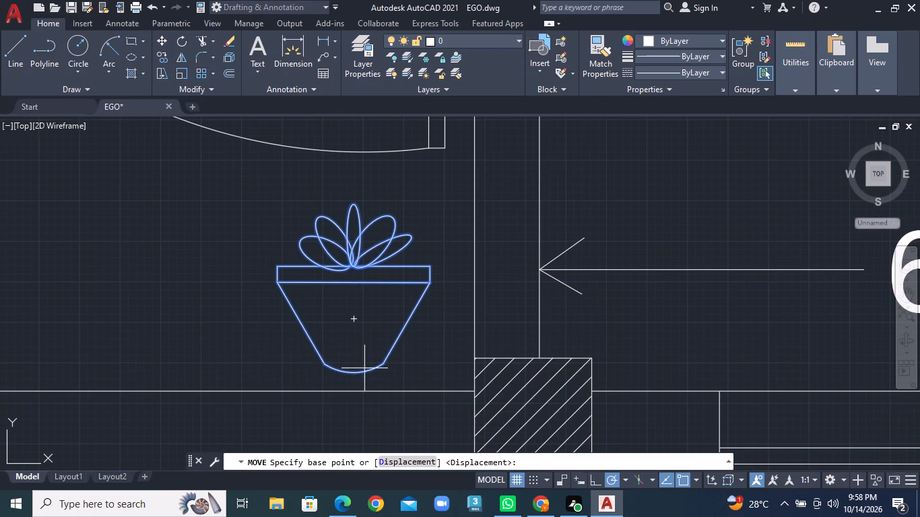
{"action": "left_click", "coordinate": [357, 369]}
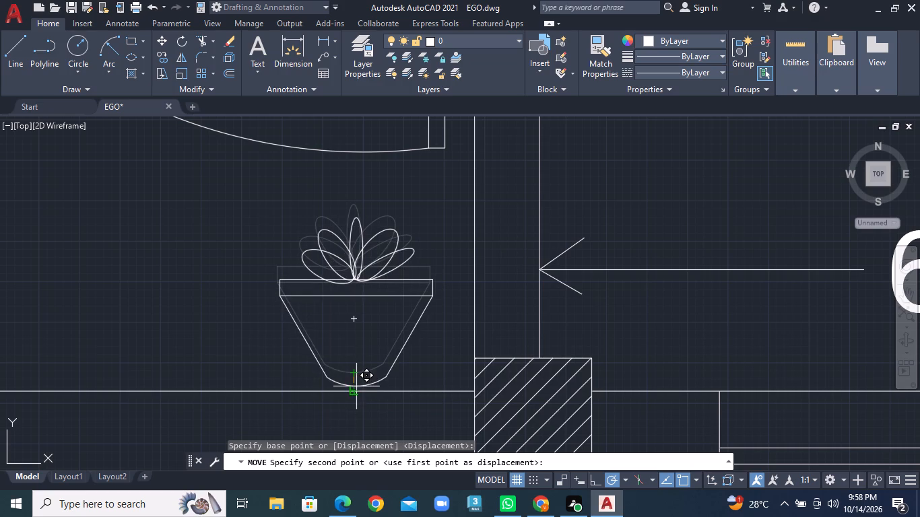
{"action": "left_click", "coordinate": [356, 386]}
{"action": "right_click", "coordinate": [356, 386]}
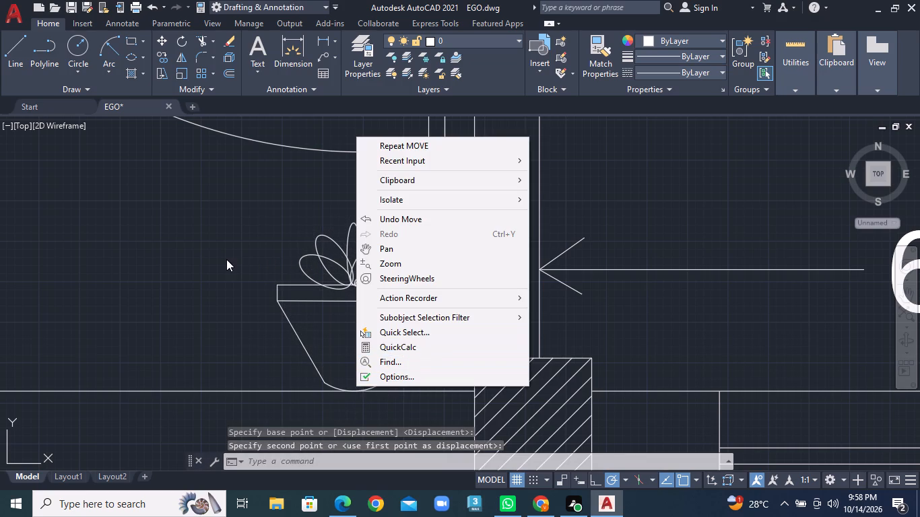
{"action": "key", "text": "Escape"}
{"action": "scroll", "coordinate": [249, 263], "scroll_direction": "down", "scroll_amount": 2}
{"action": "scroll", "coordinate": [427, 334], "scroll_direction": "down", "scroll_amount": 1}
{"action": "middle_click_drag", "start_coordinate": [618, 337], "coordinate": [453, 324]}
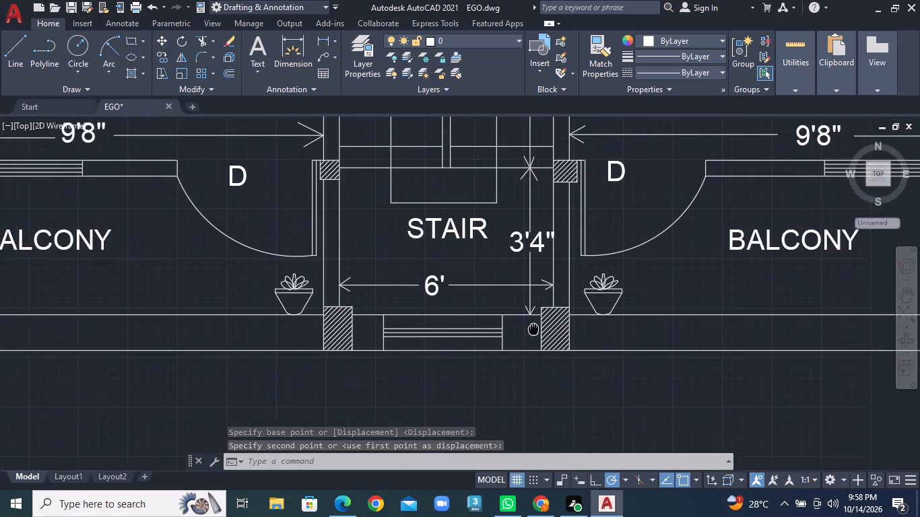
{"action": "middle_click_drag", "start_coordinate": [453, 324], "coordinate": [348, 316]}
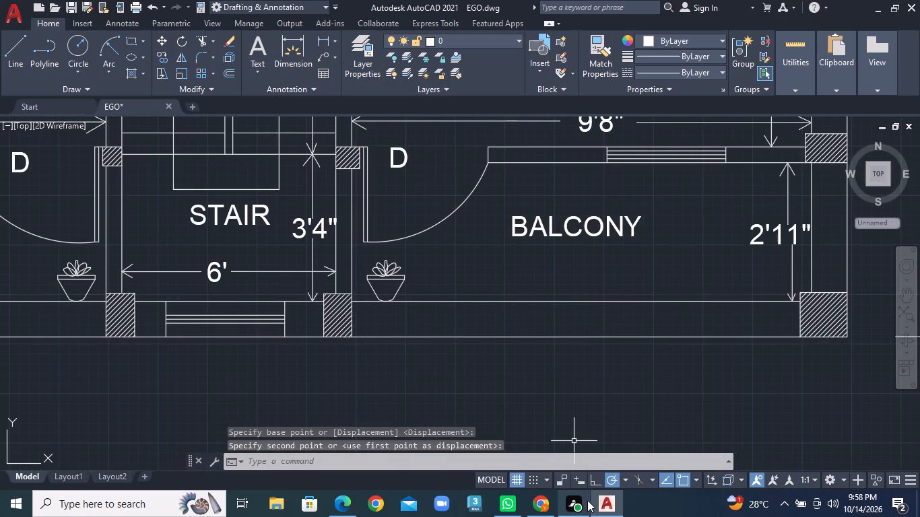
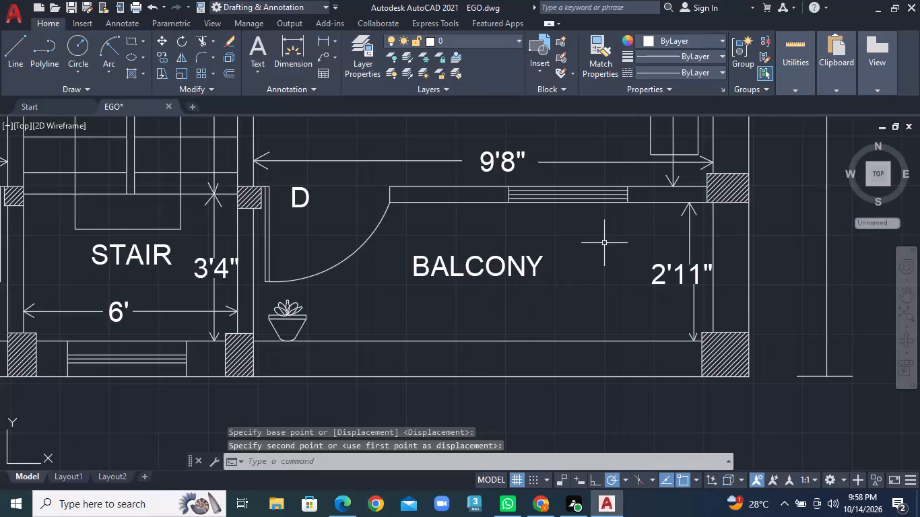
Draw a two-stroke open arrowhead with Line at the left end of the overall 26' dimension line above the plan.
{"action": "scroll", "coordinate": [616, 241], "scroll_direction": "down", "scroll_amount": 2}
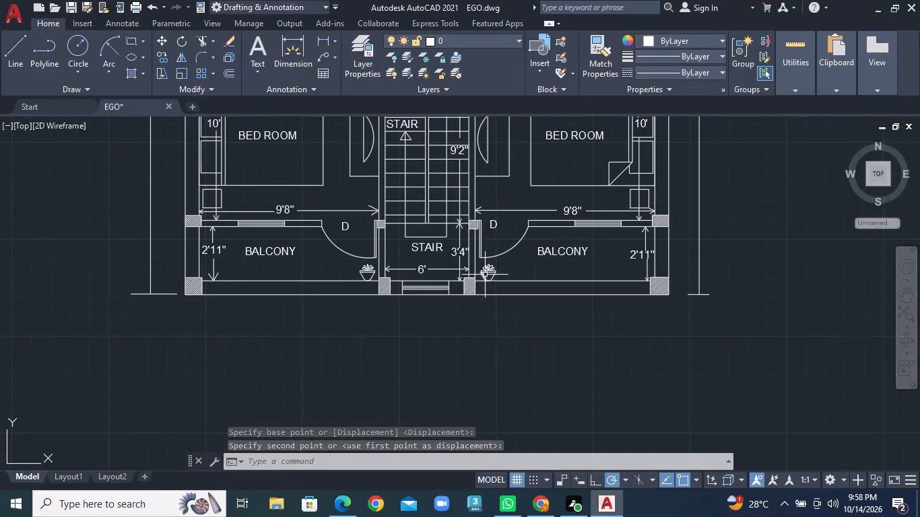
{"action": "middle_click_drag", "start_coordinate": [485, 287], "coordinate": [489, 402]}
{"action": "middle_click_drag", "start_coordinate": [474, 226], "coordinate": [492, 346]}
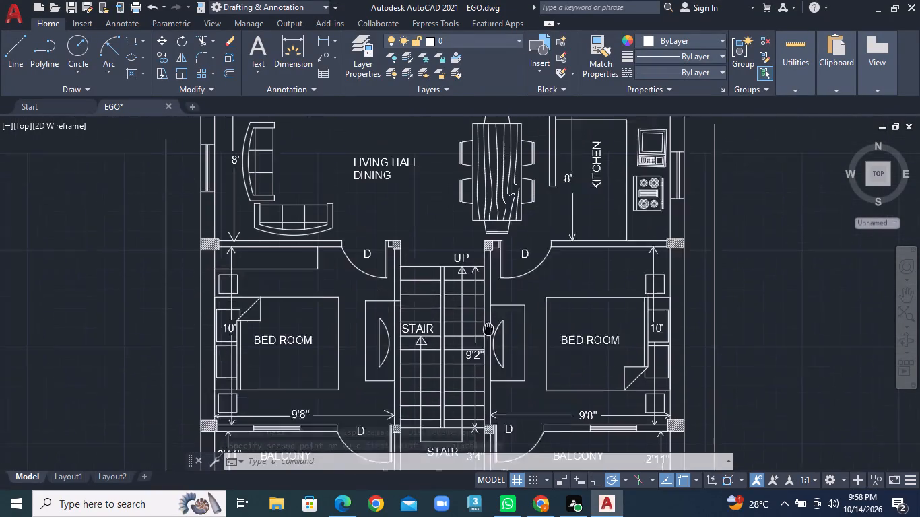
{"action": "middle_click_drag", "start_coordinate": [492, 346], "coordinate": [497, 403]}
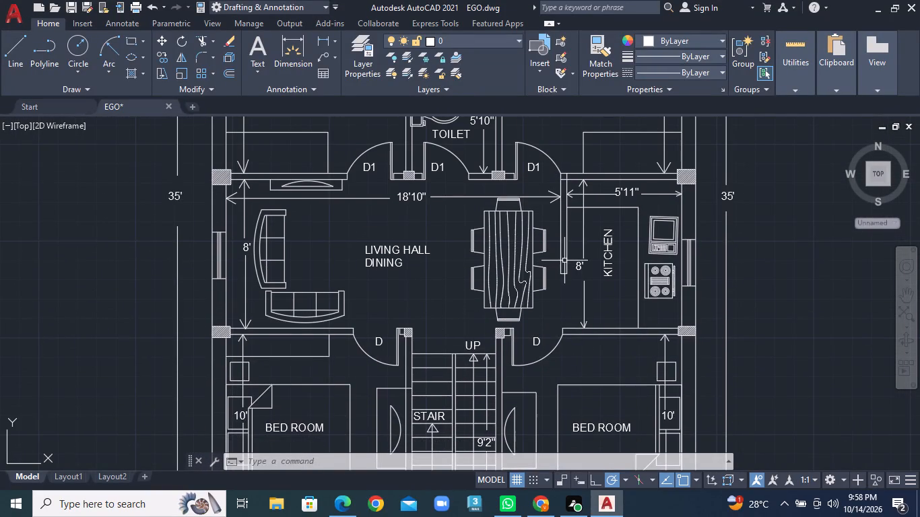
{"action": "middle_click_drag", "start_coordinate": [564, 261], "coordinate": [546, 403]}
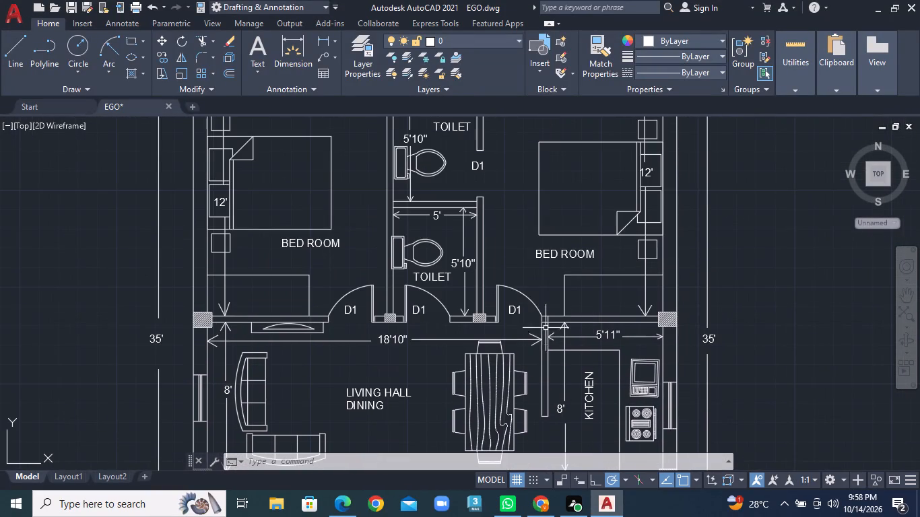
{"action": "middle_click_drag", "start_coordinate": [549, 276], "coordinate": [547, 347]}
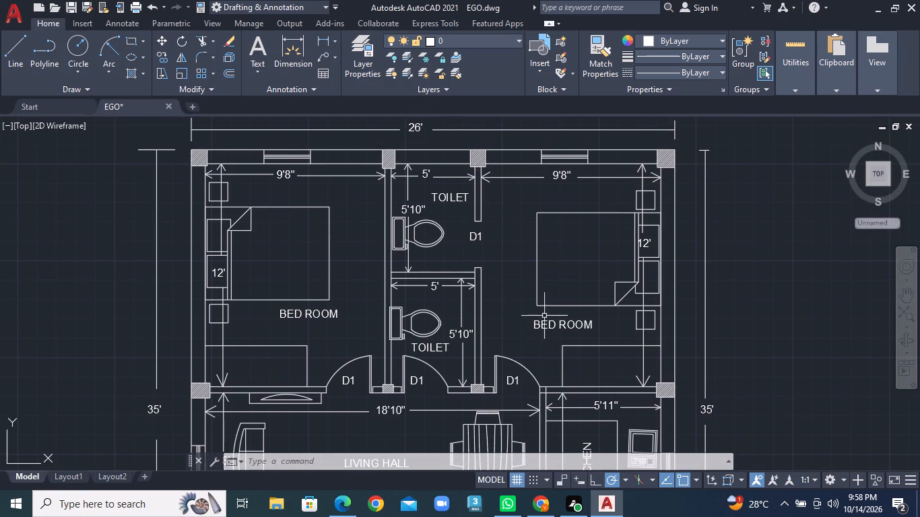
{"action": "middle_click_drag", "start_coordinate": [536, 213], "coordinate": [534, 290]}
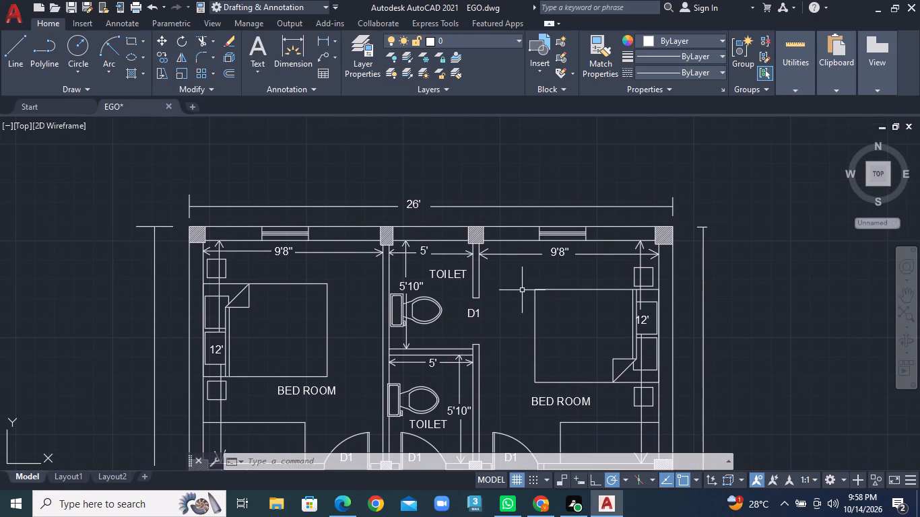
{"action": "left_click", "coordinate": [10, 59]}
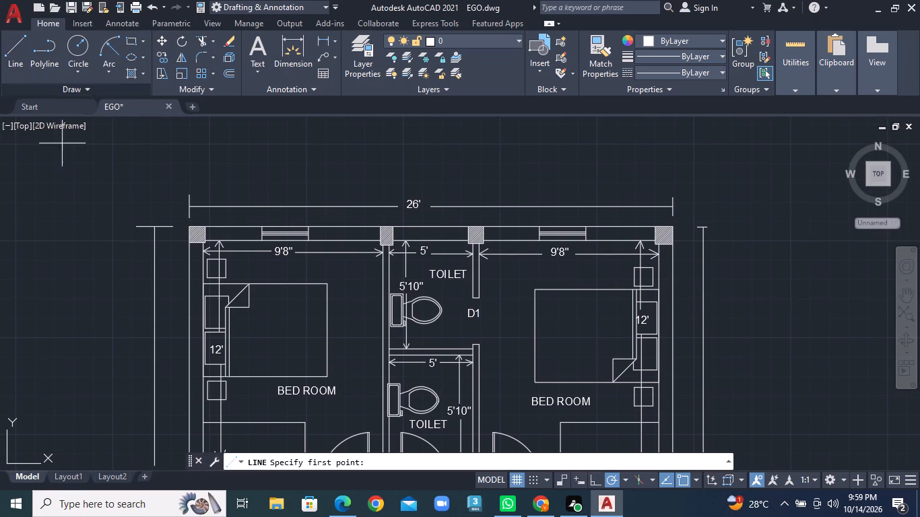
{"action": "scroll", "coordinate": [176, 155], "scroll_direction": "up", "scroll_amount": 3}
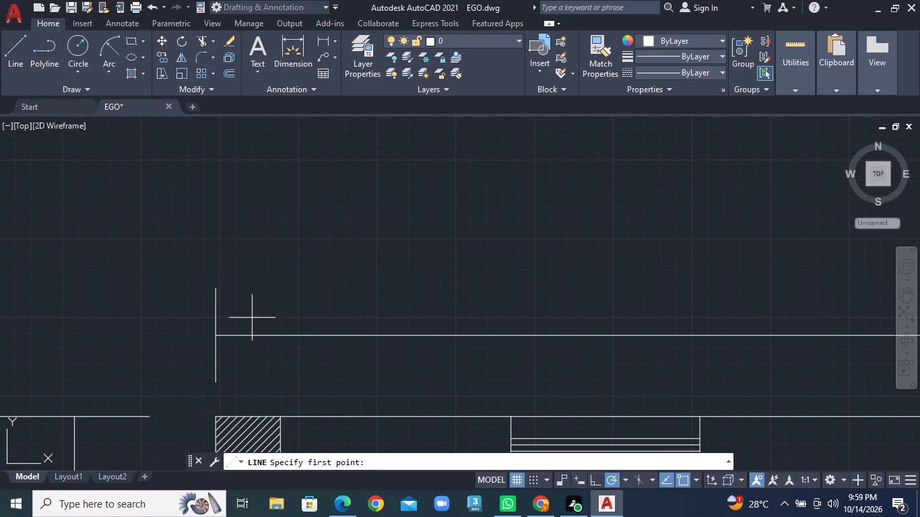
{"action": "left_click", "coordinate": [253, 318]}
{"action": "left_click", "coordinate": [211, 335]}
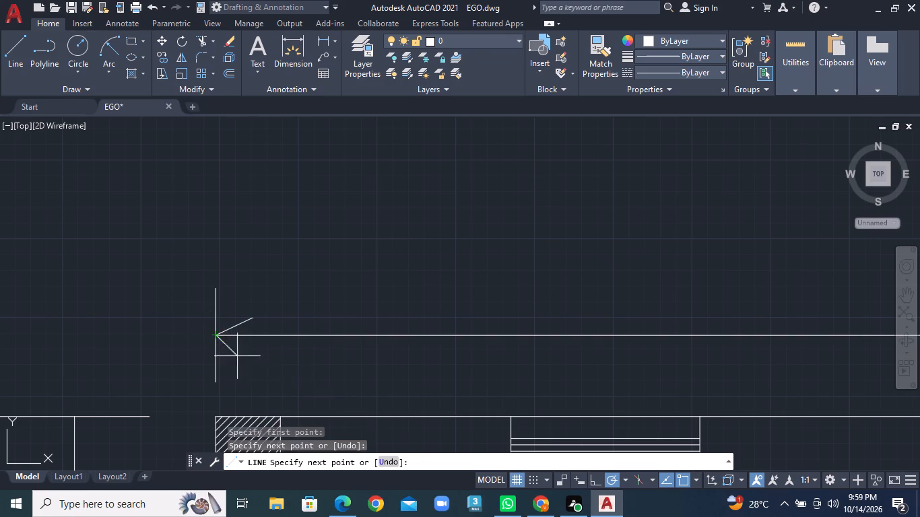
{"action": "double_click", "coordinate": [242, 356]}
{"action": "right_click", "coordinate": [242, 356]}
{"action": "left_click", "coordinate": [301, 188]}
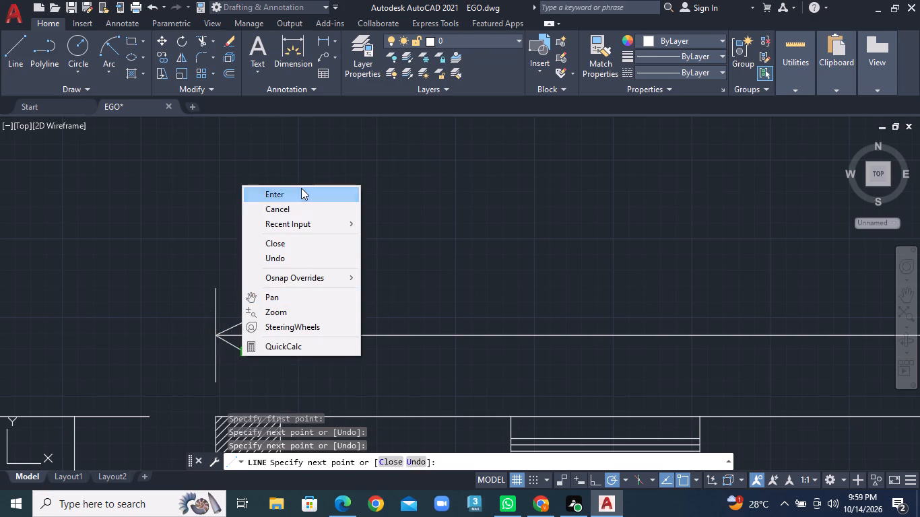
Draw a two-stroke open arrowhead with Line at the top end of the overall 35' dimension line left of the plan.
{"action": "middle_click_drag", "start_coordinate": [109, 337], "coordinate": [294, 258]}
{"action": "scroll", "coordinate": [110, 335], "scroll_direction": "up", "scroll_amount": 1}
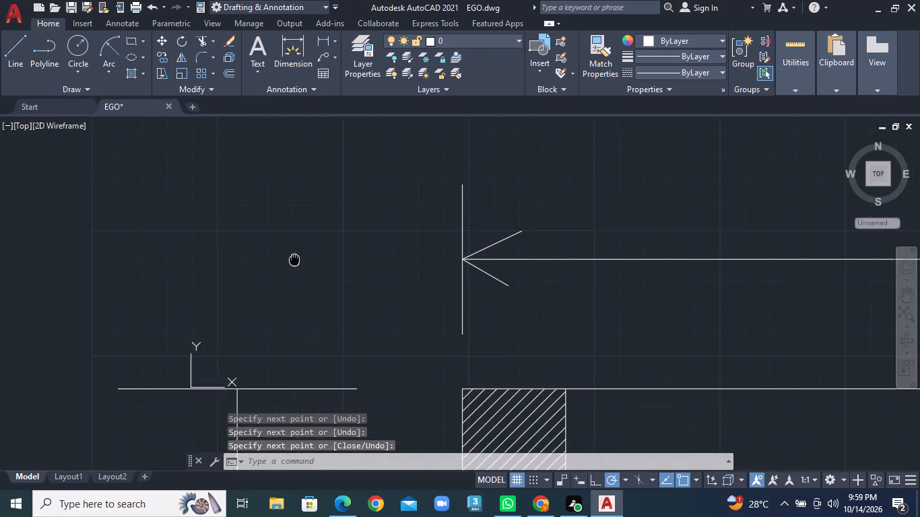
{"action": "middle_click_drag", "start_coordinate": [290, 366], "coordinate": [291, 236]}
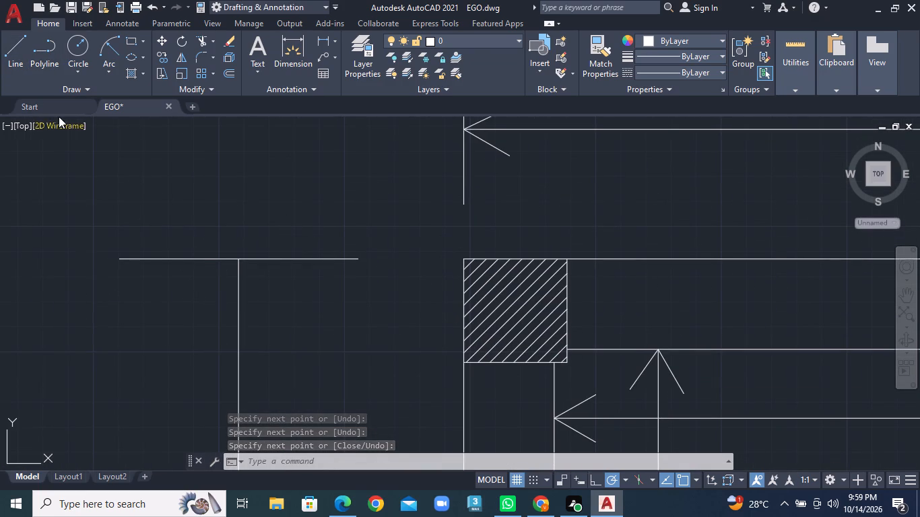
{"action": "left_click", "coordinate": [8, 59]}
{"action": "scroll", "coordinate": [214, 293], "scroll_direction": "up", "scroll_amount": 1}
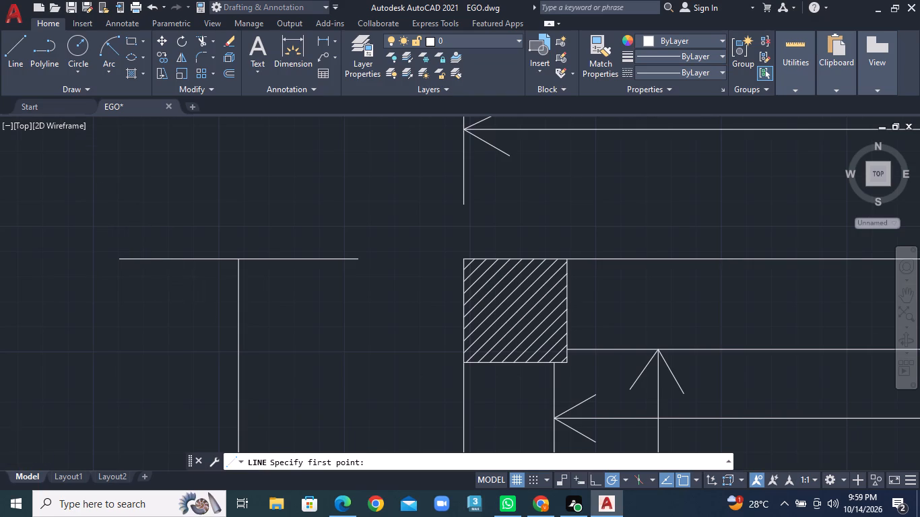
{"action": "left_click", "coordinate": [217, 283]}
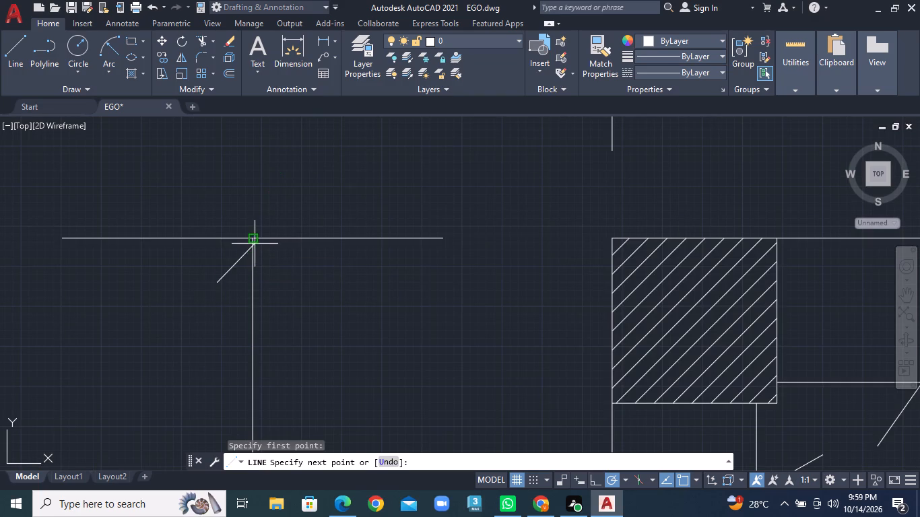
{"action": "left_click", "coordinate": [255, 242]}
{"action": "left_click", "coordinate": [285, 283]}
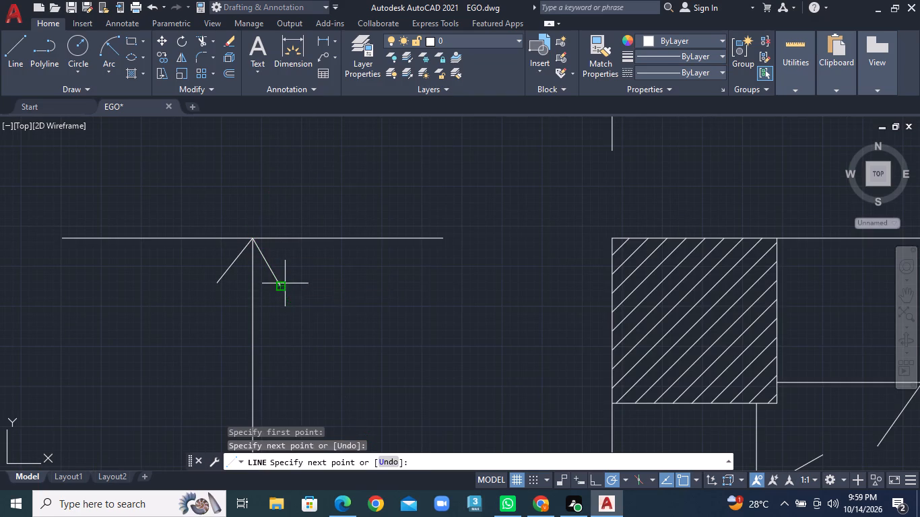
{"action": "right_click", "coordinate": [285, 283]}
{"action": "left_click", "coordinate": [302, 290]}
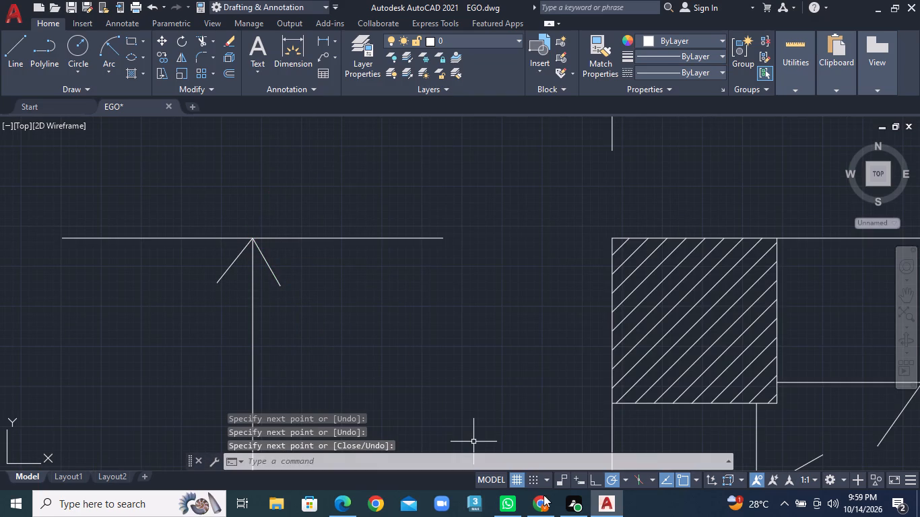
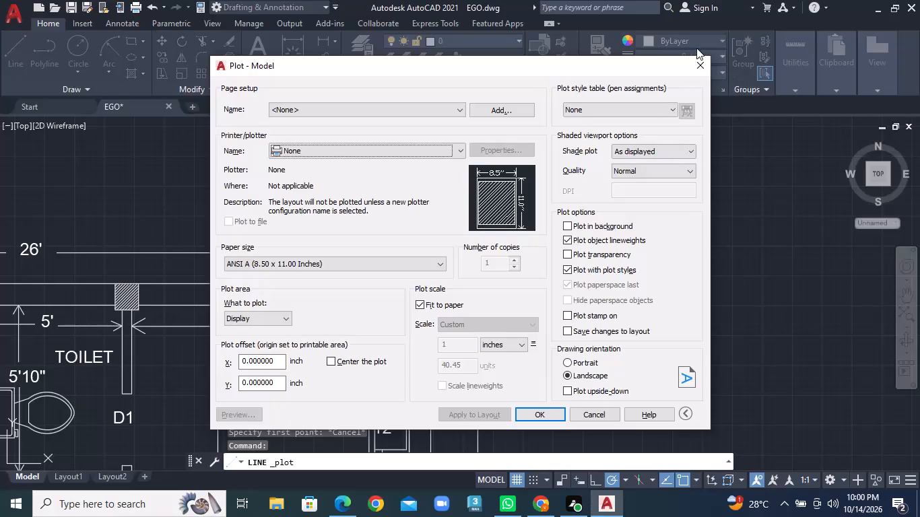
Dismiss the plot setup and draw a two-stroke open arrowhead with Line at the top end of the vertical dimension line right of the plan.
{"action": "left_click", "coordinate": [696, 66]}
{"action": "scroll", "coordinate": [492, 255], "scroll_direction": "up", "scroll_amount": 4}
{"action": "middle_click_drag", "start_coordinate": [513, 284], "coordinate": [553, 145]}
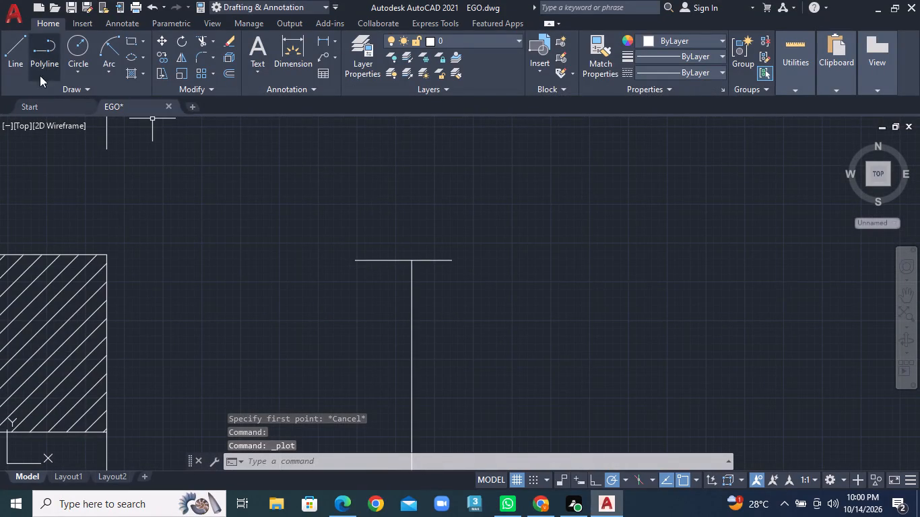
{"action": "left_click", "coordinate": [18, 51]}
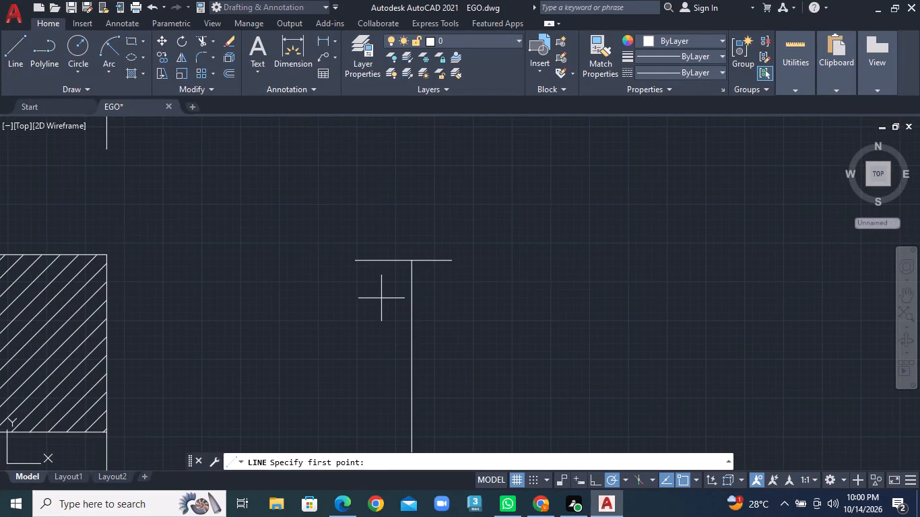
{"action": "left_click", "coordinate": [381, 298]}
{"action": "left_click", "coordinate": [415, 263]}
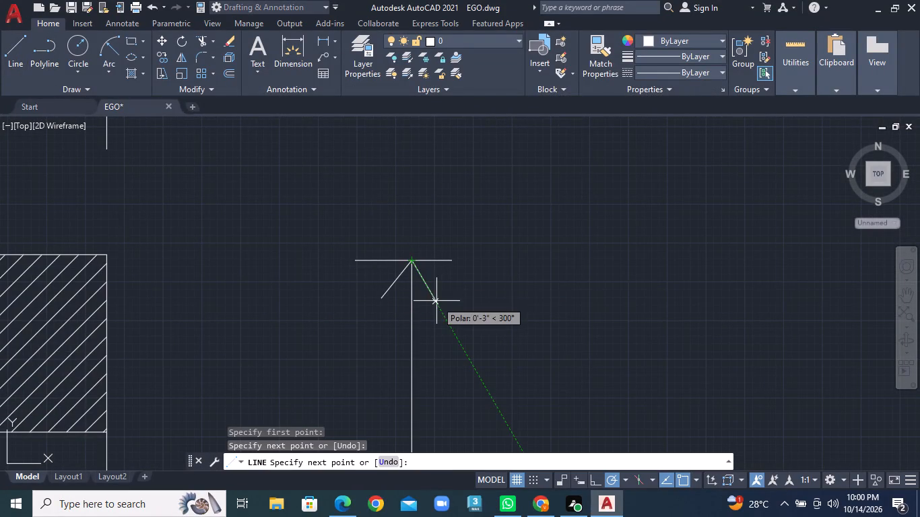
{"action": "left_click", "coordinate": [433, 297]}
{"action": "right_click", "coordinate": [433, 297]}
{"action": "left_click", "coordinate": [440, 299]}
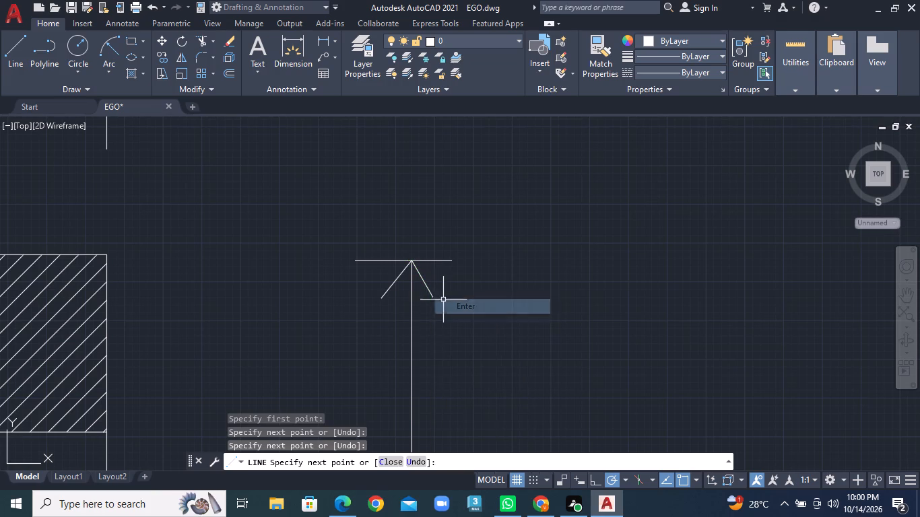
{"action": "scroll", "coordinate": [488, 320], "scroll_direction": "down", "scroll_amount": 2}
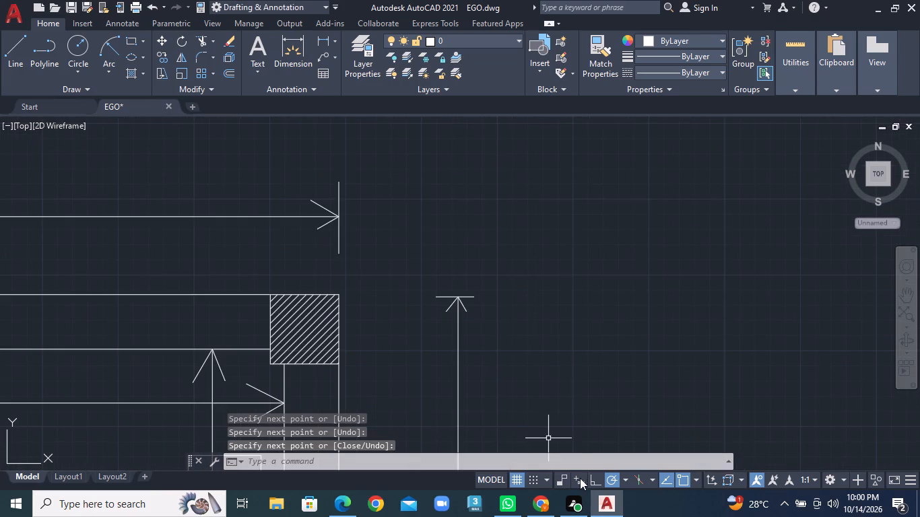
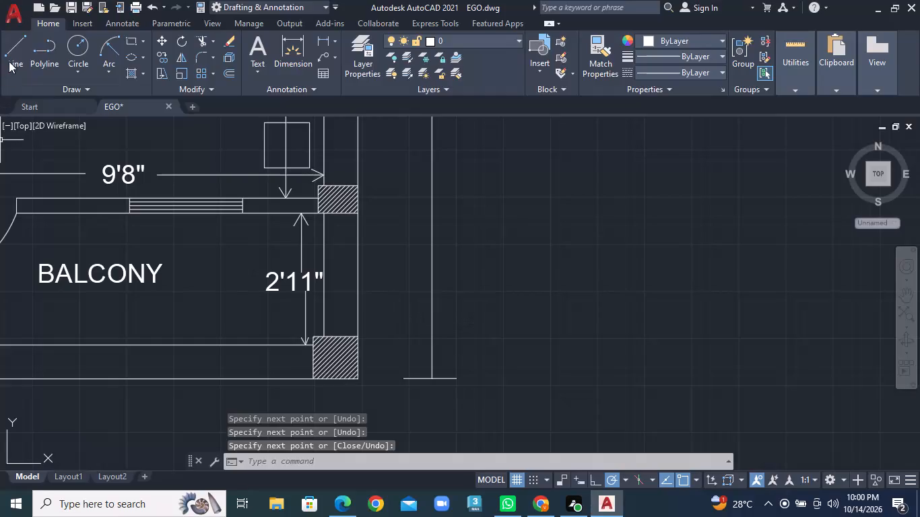
Draw a two-stroke open arrowhead with Line at the bottom end of the vertical dimension line right of the plan.
{"action": "left_click", "coordinate": [9, 56]}
{"action": "scroll", "coordinate": [402, 378], "scroll_direction": "up", "scroll_amount": 3}
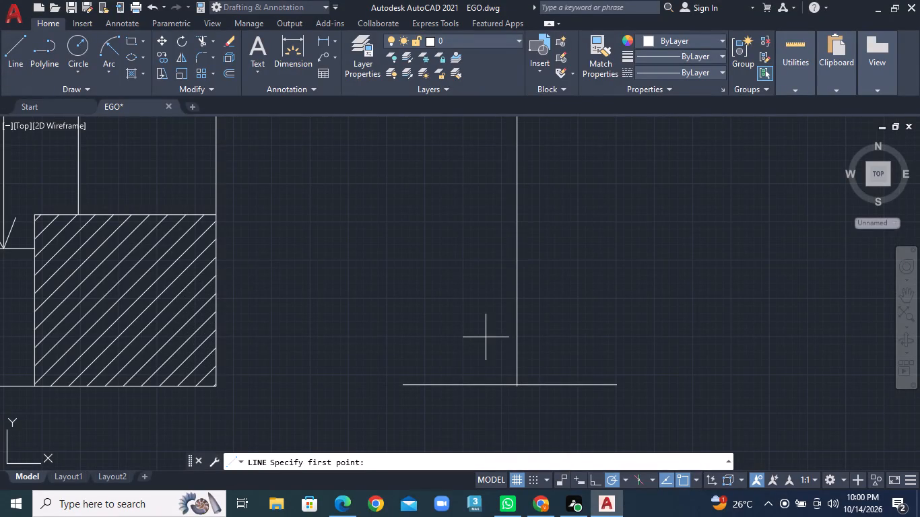
{"action": "left_click", "coordinate": [485, 335]}
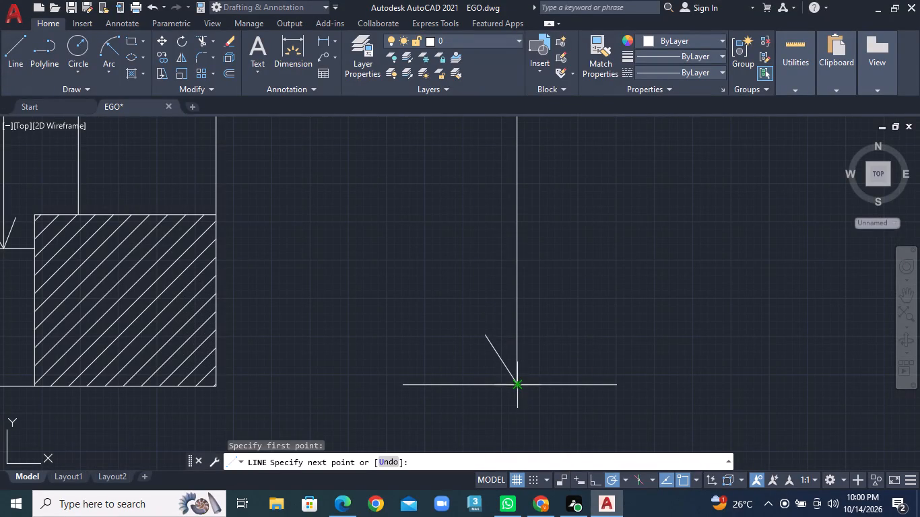
{"action": "left_click", "coordinate": [520, 386]}
{"action": "left_click", "coordinate": [544, 336]}
{"action": "right_click", "coordinate": [544, 336]}
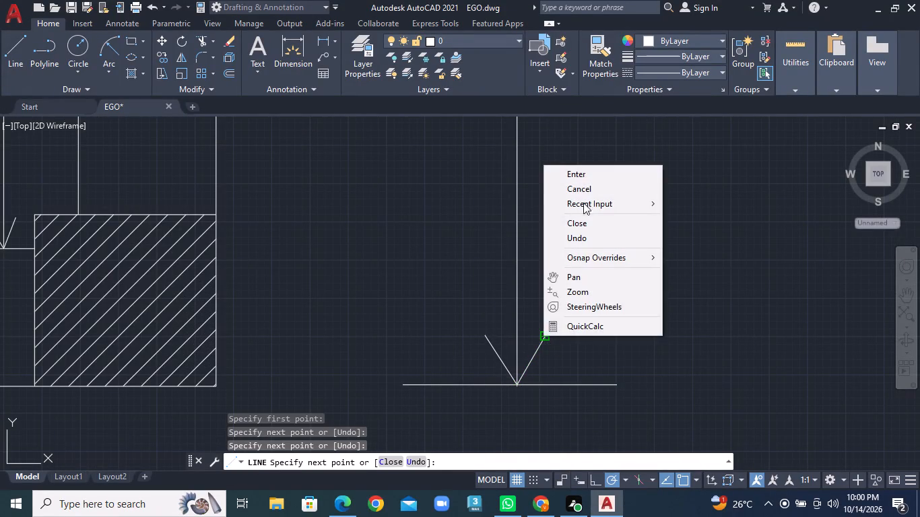
{"action": "left_click", "coordinate": [583, 173]}
Draw a two-stroke open arrowhead with Line at the bottom end of the vertical dimension line left of the plan.
{"action": "scroll", "coordinate": [400, 293], "scroll_direction": "down", "scroll_amount": 2}
{"action": "scroll", "coordinate": [282, 316], "scroll_direction": "down", "scroll_amount": 1}
{"action": "middle_click_drag", "start_coordinate": [282, 316], "coordinate": [719, 333]}
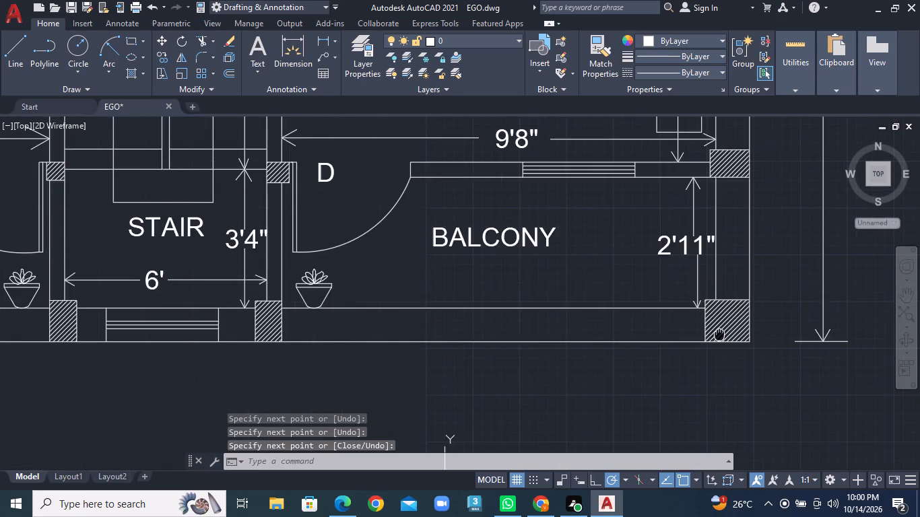
{"action": "scroll", "coordinate": [117, 286], "scroll_direction": "down", "scroll_amount": 2}
{"action": "middle_click_drag", "start_coordinate": [104, 288], "coordinate": [453, 318]}
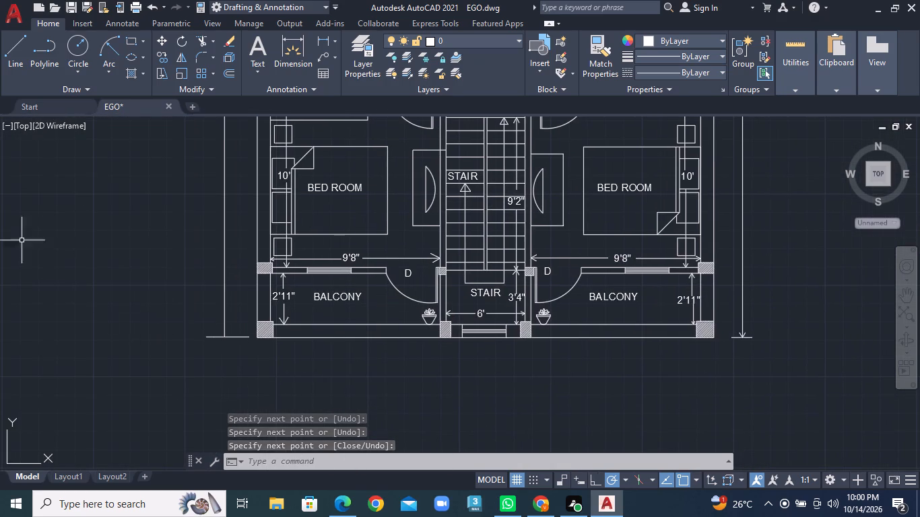
{"action": "left_click", "coordinate": [10, 69]}
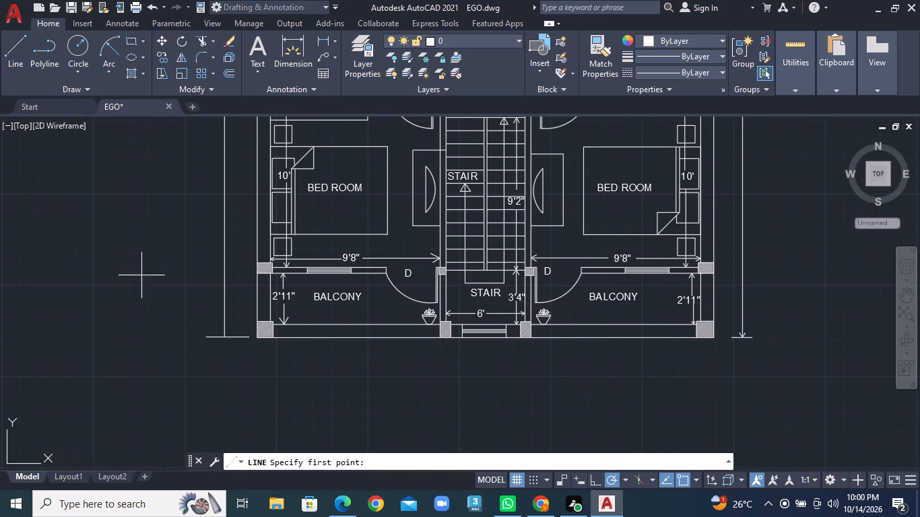
{"action": "scroll", "coordinate": [213, 310], "scroll_direction": "up", "scroll_amount": 3}
{"action": "middle_click_drag", "start_coordinate": [257, 328], "coordinate": [260, 297]}
{"action": "middle_click_drag", "start_coordinate": [253, 323], "coordinate": [274, 283]}
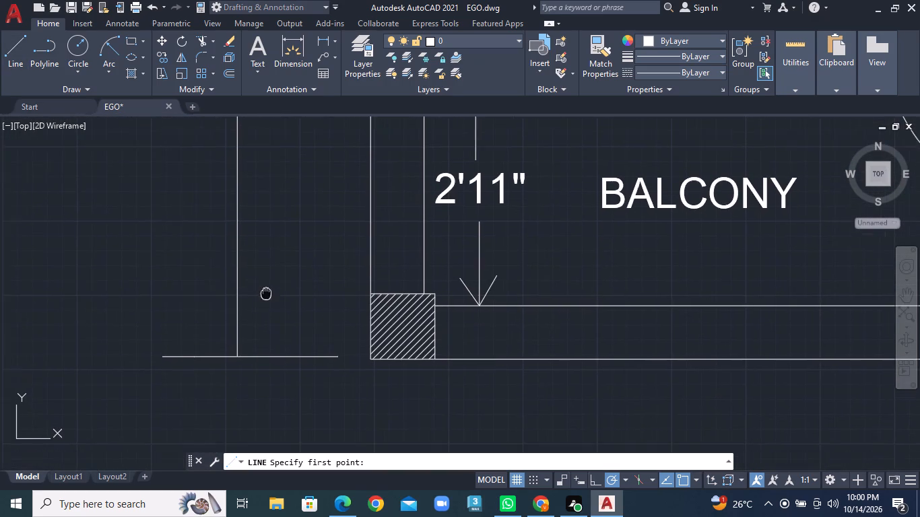
{"action": "middle_click_drag", "start_coordinate": [274, 283], "coordinate": [275, 283]}
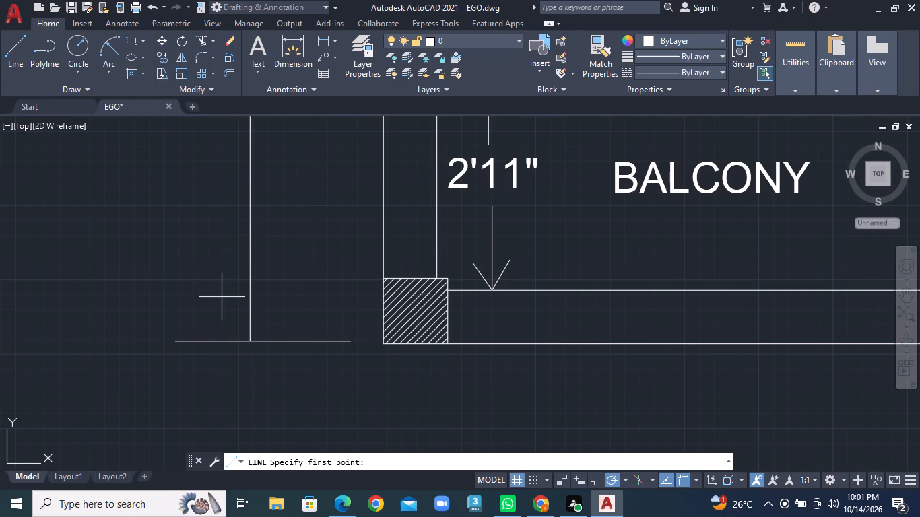
{"action": "left_click", "coordinate": [222, 296]}
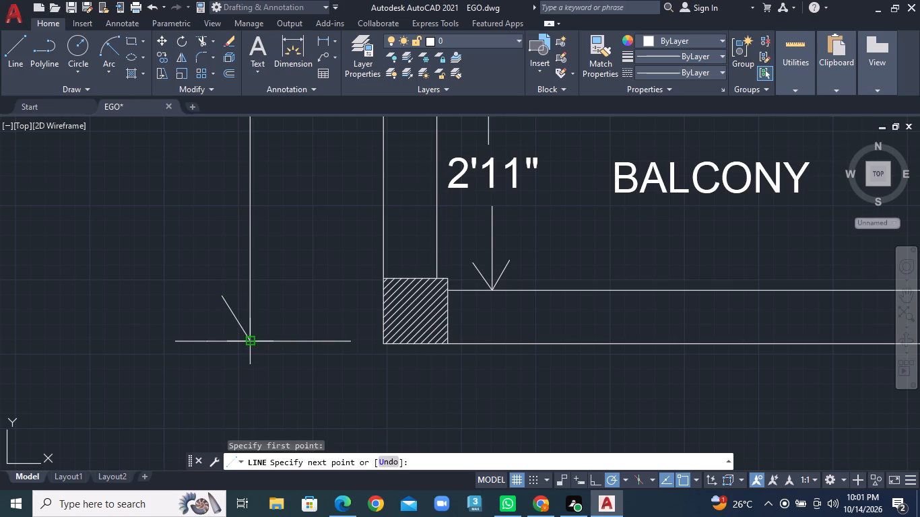
{"action": "left_click", "coordinate": [247, 345]}
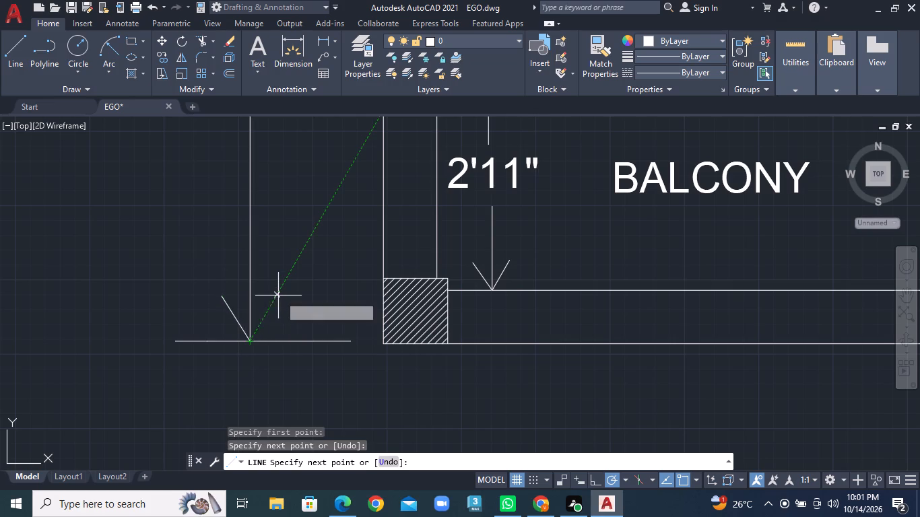
{"action": "left_click", "coordinate": [277, 297]}
{"action": "right_click", "coordinate": [277, 297]}
{"action": "left_click", "coordinate": [296, 300]}
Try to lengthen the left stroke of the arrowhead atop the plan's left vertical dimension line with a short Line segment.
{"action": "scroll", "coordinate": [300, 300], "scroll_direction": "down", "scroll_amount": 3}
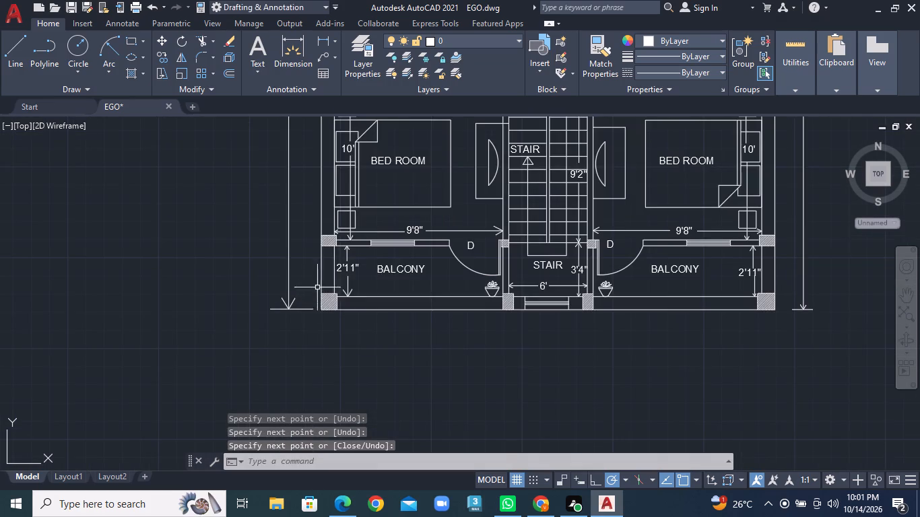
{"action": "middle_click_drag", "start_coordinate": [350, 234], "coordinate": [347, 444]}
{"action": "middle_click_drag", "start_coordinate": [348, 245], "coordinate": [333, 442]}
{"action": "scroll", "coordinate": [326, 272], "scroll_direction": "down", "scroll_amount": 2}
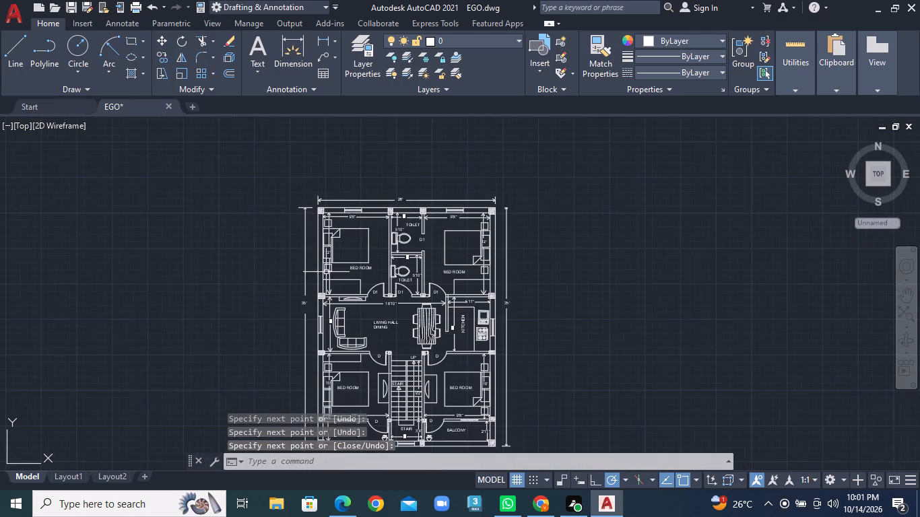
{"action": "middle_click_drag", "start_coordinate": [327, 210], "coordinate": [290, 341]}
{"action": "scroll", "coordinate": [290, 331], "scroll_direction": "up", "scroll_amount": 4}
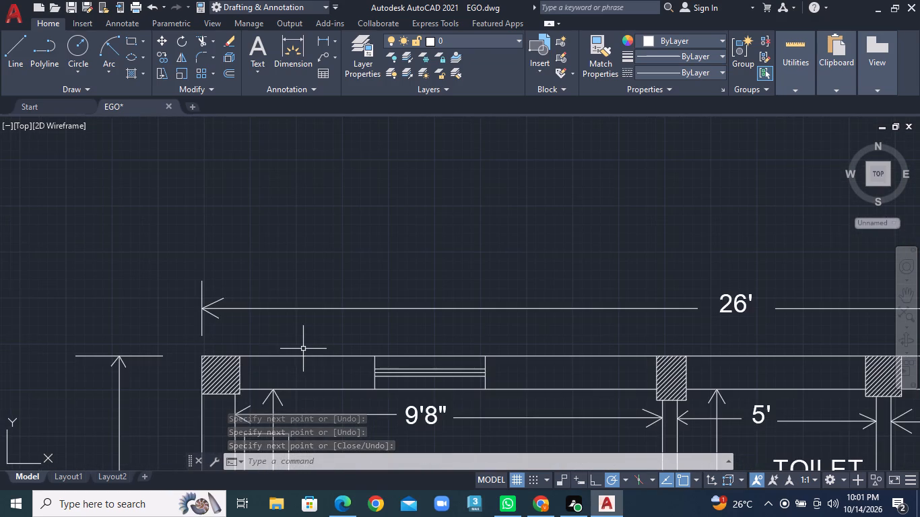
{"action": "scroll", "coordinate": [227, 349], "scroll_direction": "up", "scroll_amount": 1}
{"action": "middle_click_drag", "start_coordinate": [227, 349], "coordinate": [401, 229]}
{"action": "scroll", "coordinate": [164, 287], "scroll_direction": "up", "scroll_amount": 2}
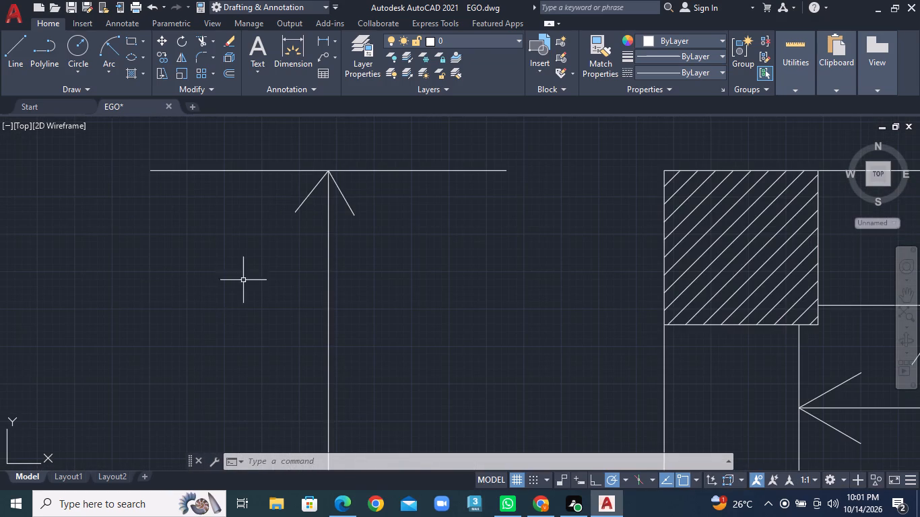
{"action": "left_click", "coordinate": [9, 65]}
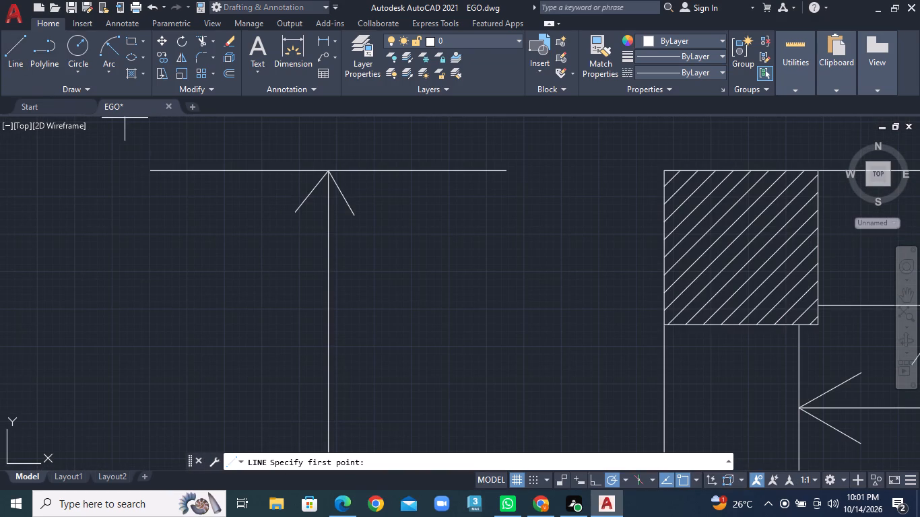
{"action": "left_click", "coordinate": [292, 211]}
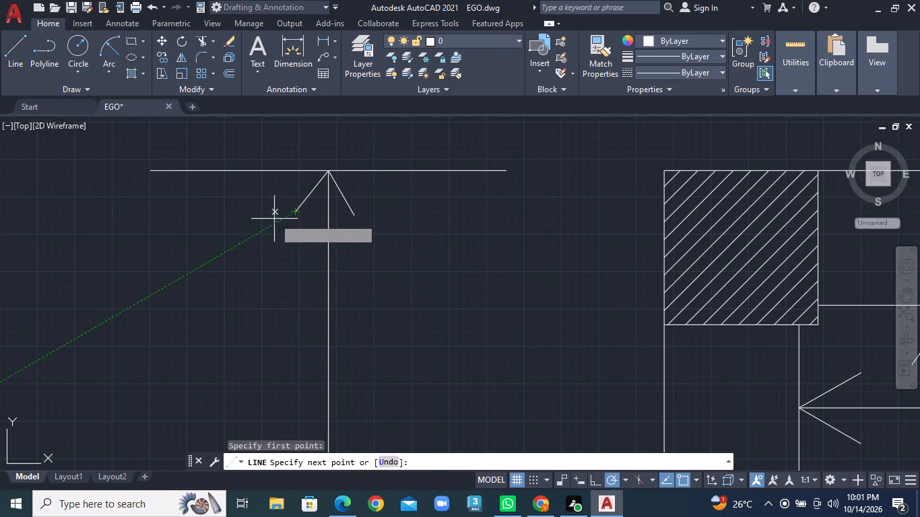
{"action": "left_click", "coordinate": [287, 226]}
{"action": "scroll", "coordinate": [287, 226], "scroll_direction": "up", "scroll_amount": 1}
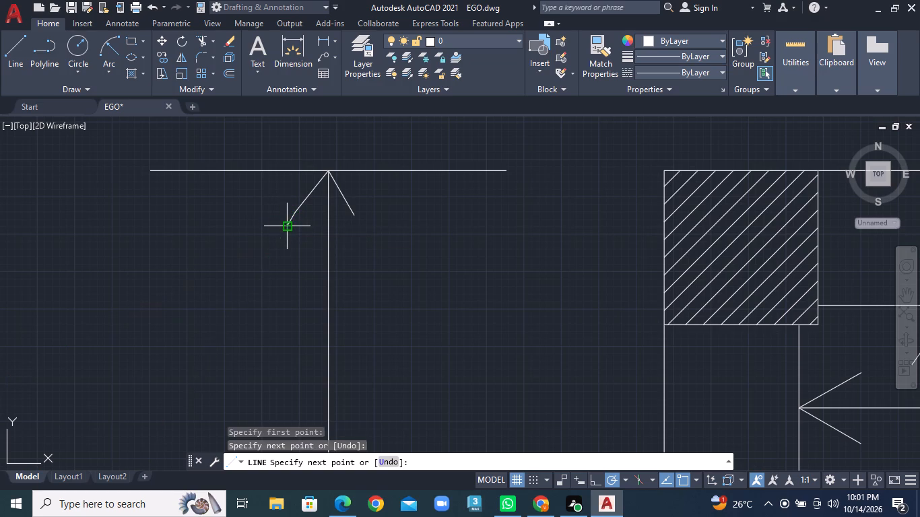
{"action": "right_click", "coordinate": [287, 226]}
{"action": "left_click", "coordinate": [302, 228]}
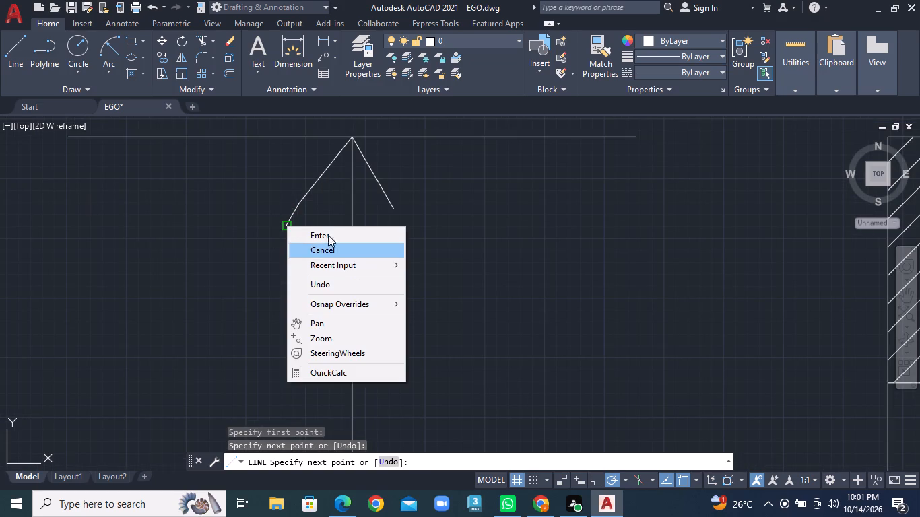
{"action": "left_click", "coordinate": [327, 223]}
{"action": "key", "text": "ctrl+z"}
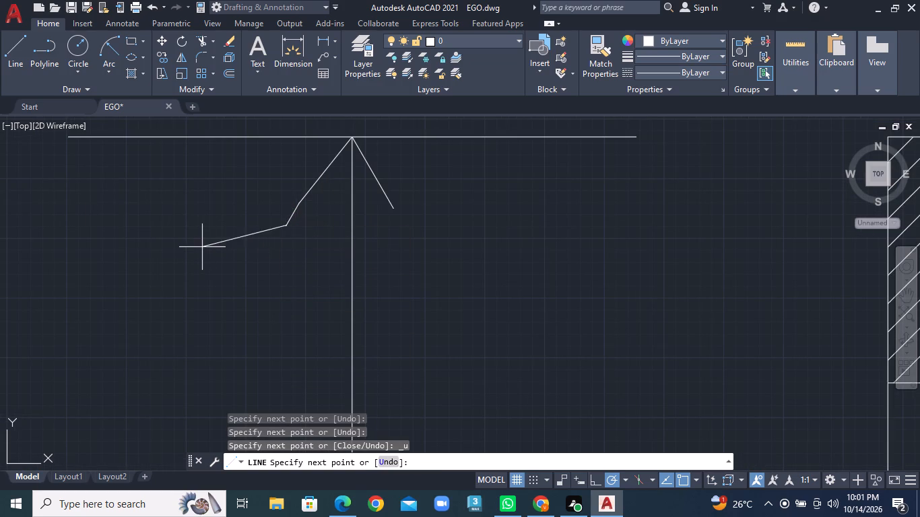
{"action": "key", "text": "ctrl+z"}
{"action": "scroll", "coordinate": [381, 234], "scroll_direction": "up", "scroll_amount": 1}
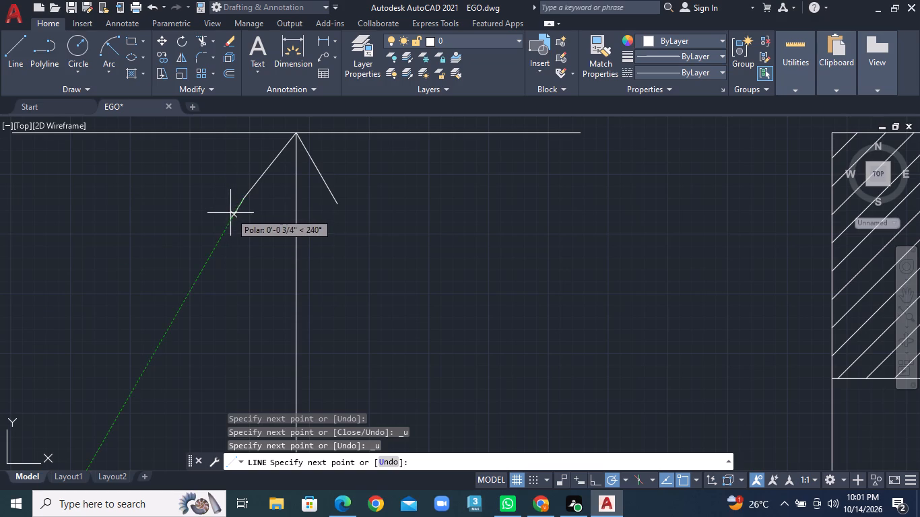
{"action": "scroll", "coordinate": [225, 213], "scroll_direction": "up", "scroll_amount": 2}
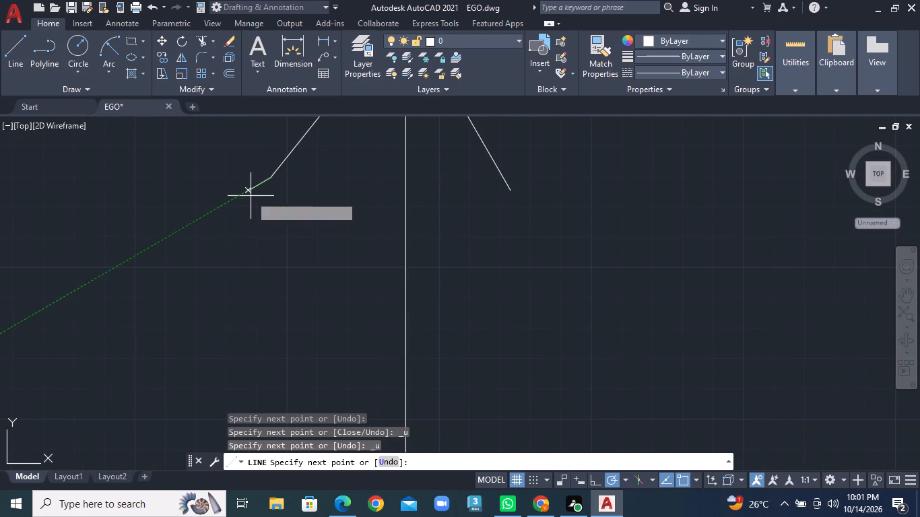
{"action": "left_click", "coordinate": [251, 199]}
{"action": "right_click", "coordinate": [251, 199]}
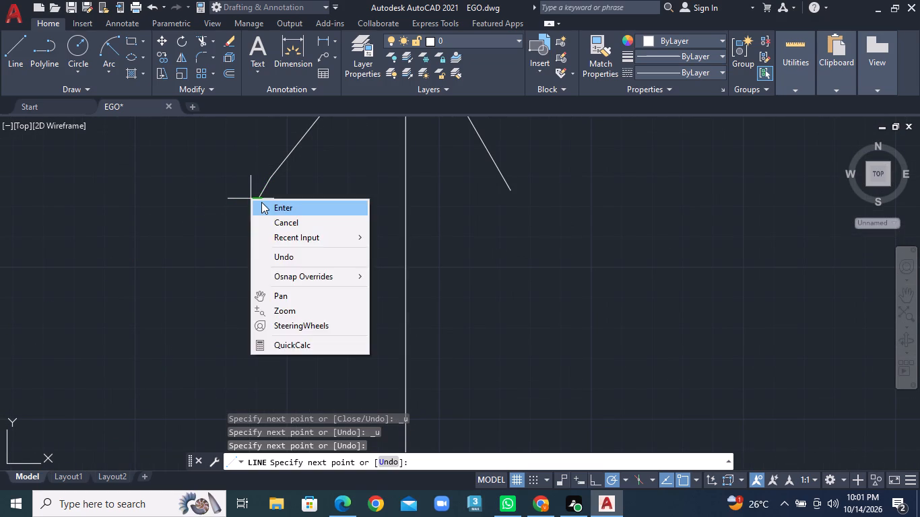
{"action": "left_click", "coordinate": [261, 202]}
Lengthen the right stroke of the same arrowhead with a short Line segment continuing from its lower end.
{"action": "left_click", "coordinate": [13, 61]}
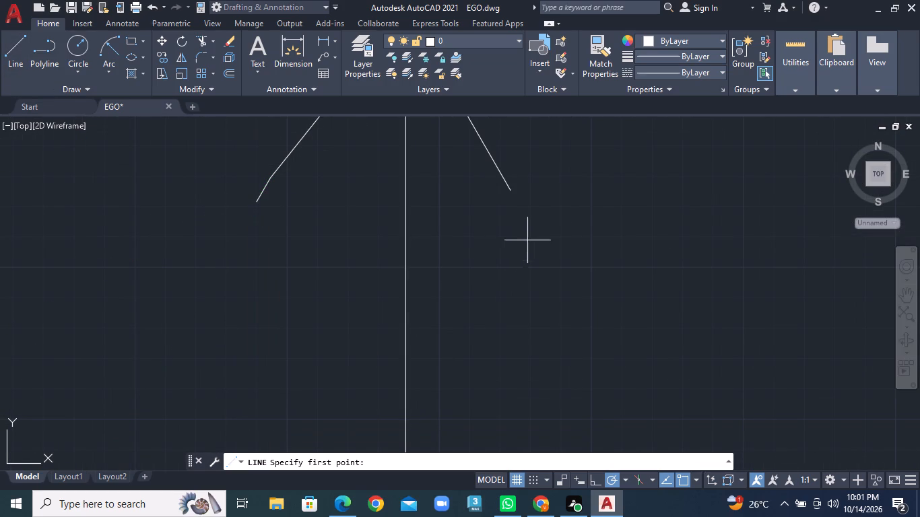
{"action": "left_click", "coordinate": [511, 188]}
{"action": "left_click", "coordinate": [529, 215]}
{"action": "right_click", "coordinate": [529, 215]}
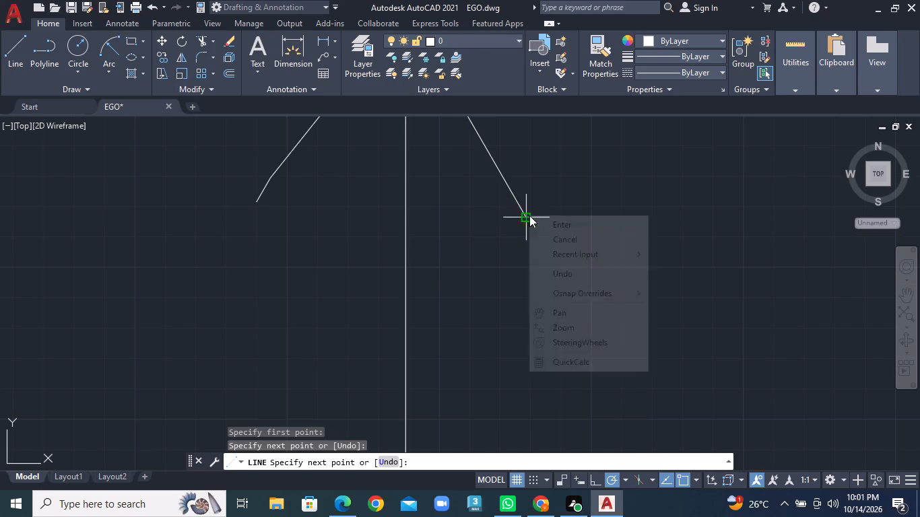
{"action": "left_click", "coordinate": [541, 220]}
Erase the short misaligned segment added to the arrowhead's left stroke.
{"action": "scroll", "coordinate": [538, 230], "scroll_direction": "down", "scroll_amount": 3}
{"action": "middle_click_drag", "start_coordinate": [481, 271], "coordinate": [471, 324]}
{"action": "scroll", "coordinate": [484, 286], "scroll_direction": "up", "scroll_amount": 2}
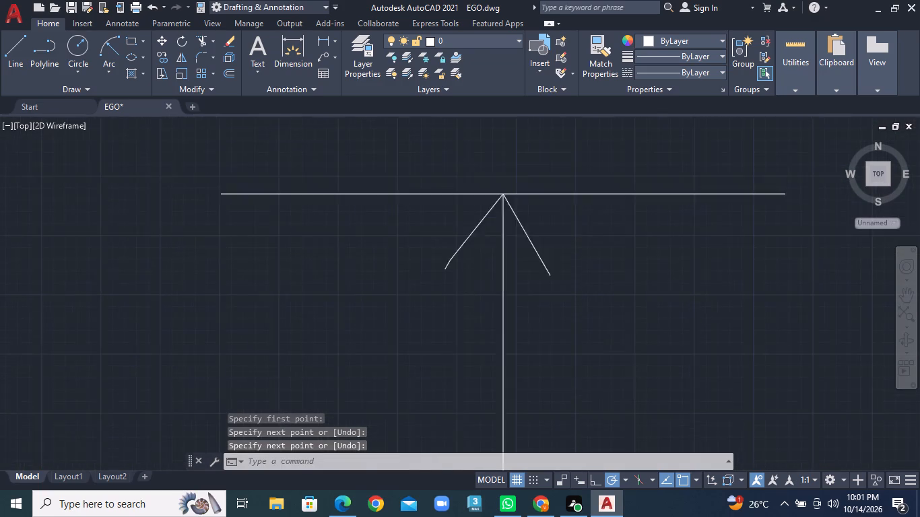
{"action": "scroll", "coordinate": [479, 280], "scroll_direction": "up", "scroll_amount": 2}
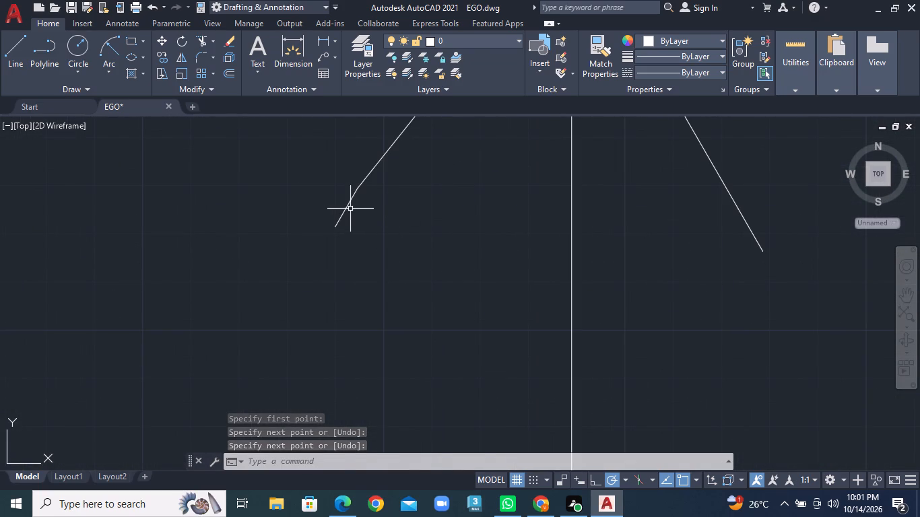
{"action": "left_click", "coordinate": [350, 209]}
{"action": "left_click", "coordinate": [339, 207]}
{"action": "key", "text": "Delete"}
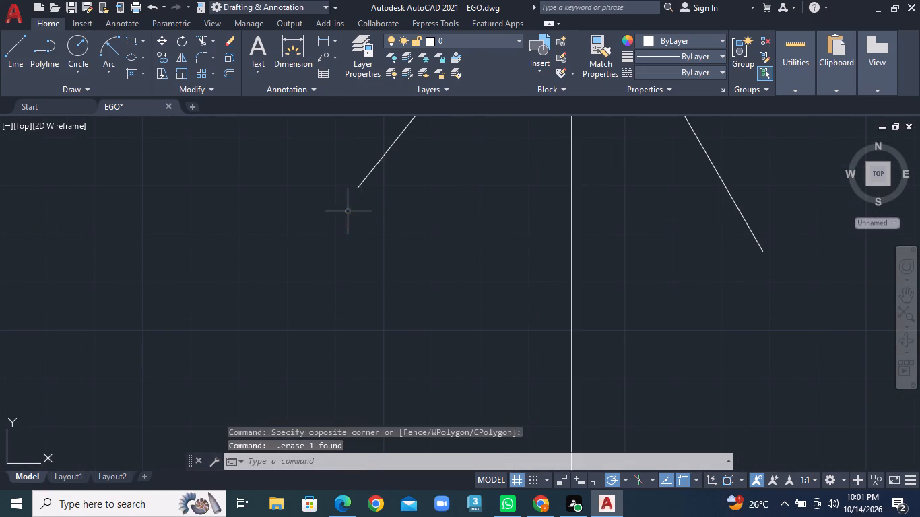
Draw a short Line segment from the left stroke's lower end, in line with the stroke along its extension.
{"action": "middle_click_drag", "start_coordinate": [379, 195], "coordinate": [359, 263]}
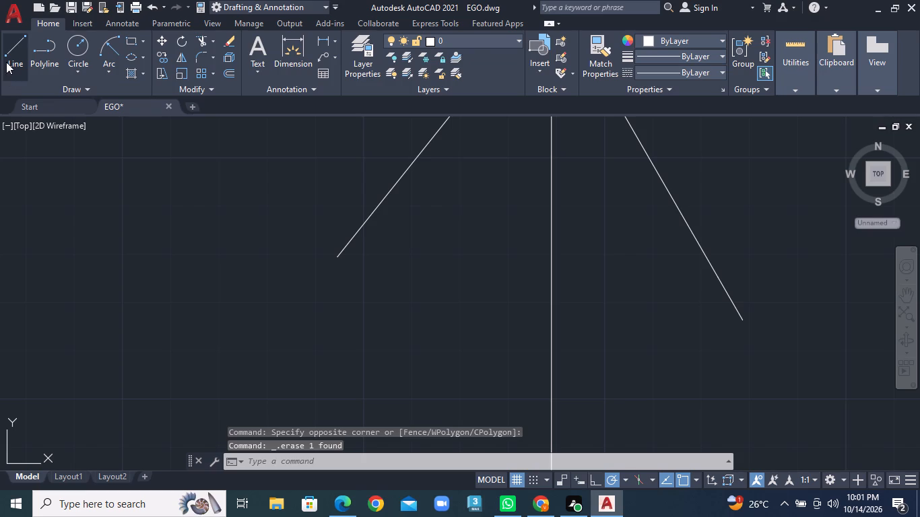
{"action": "middle_click", "coordinate": [6, 62]}
{"action": "left_click", "coordinate": [22, 38]}
{"action": "scroll", "coordinate": [313, 230], "scroll_direction": "up", "scroll_amount": 2}
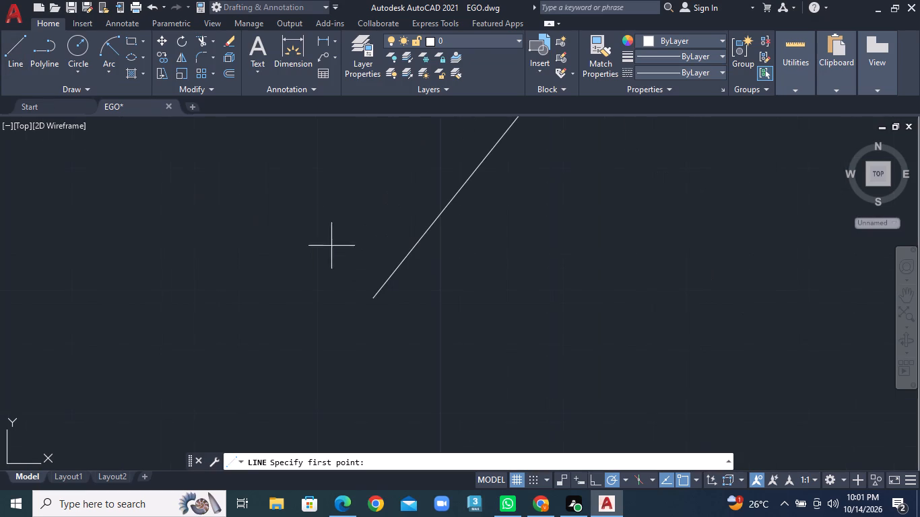
{"action": "left_click", "coordinate": [372, 300]}
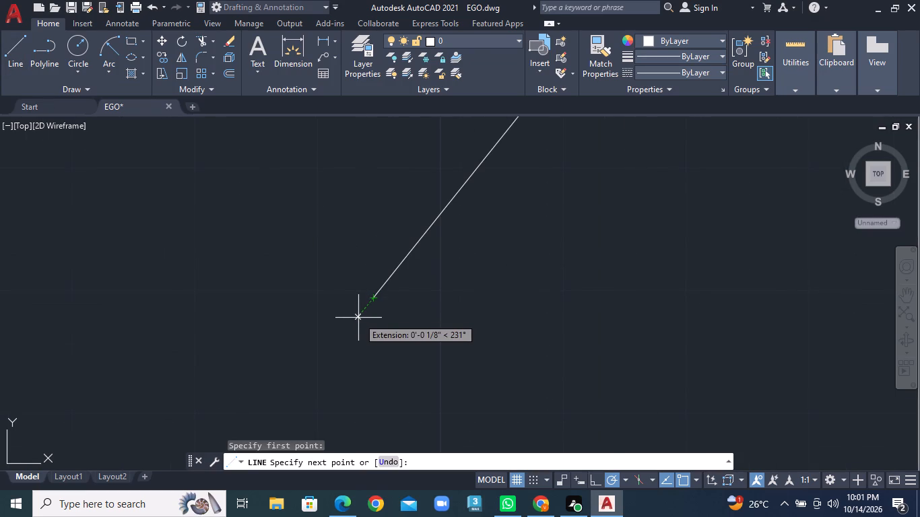
{"action": "left_click", "coordinate": [350, 323]}
{"action": "right_click", "coordinate": [350, 323]}
{"action": "left_click", "coordinate": [375, 326]}
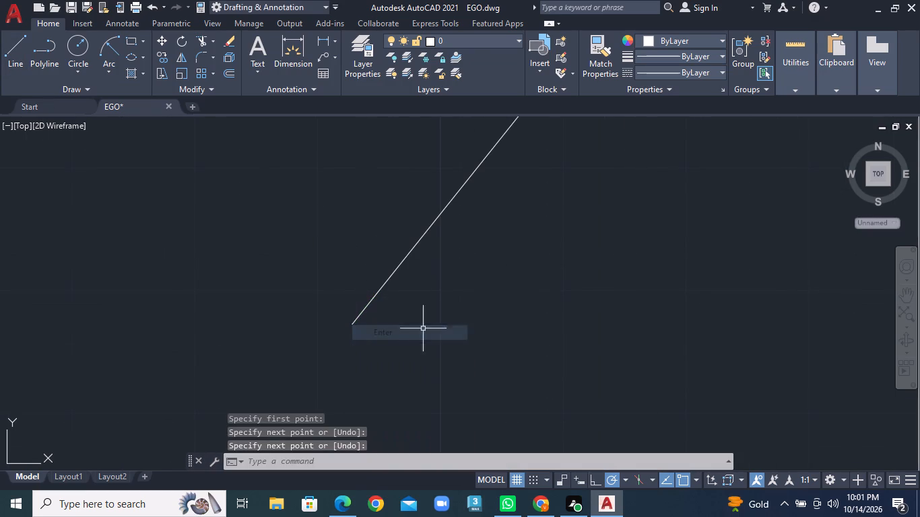
Join the arrowhead's left stroke and its short extension segment into one line.
{"action": "left_click", "coordinate": [399, 265]}
{"action": "left_click", "coordinate": [362, 308]}
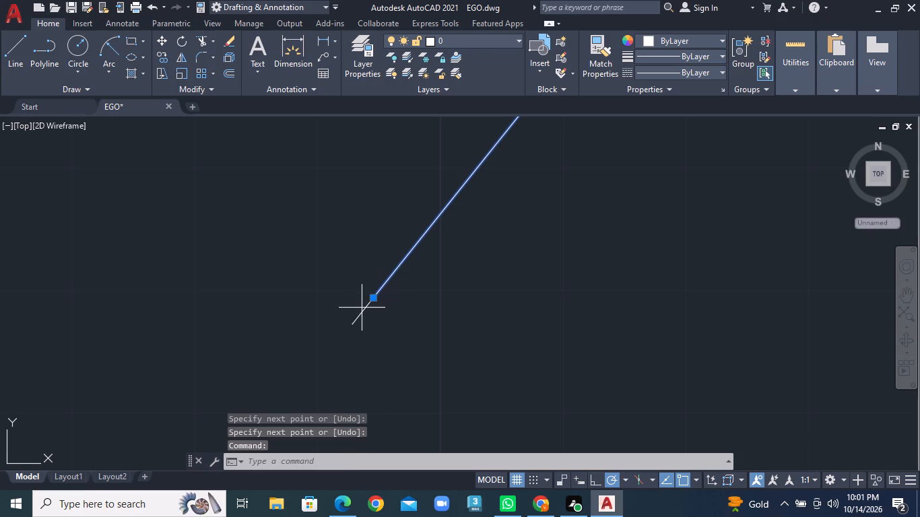
{"action": "left_click", "coordinate": [362, 310]}
{"action": "left_click", "coordinate": [362, 311]}
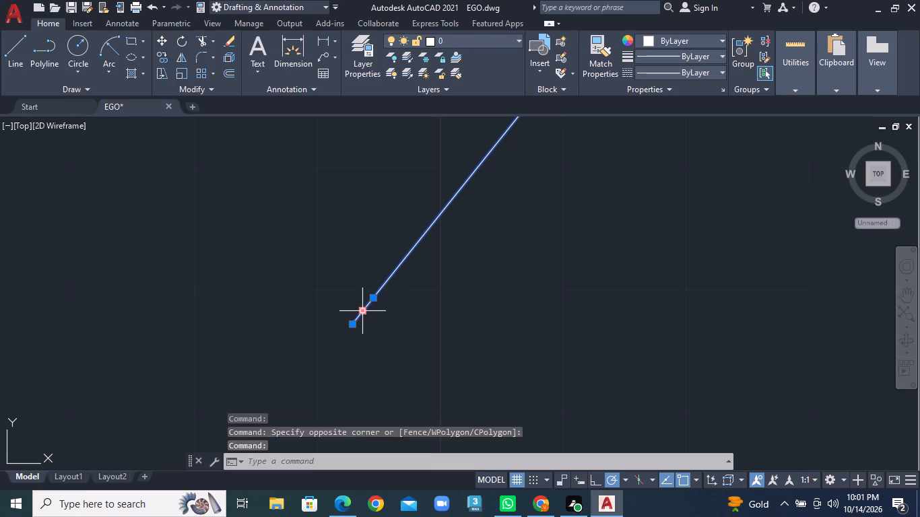
{"action": "type", "text": "JOIN"}
{"action": "key", "text": "Return"}
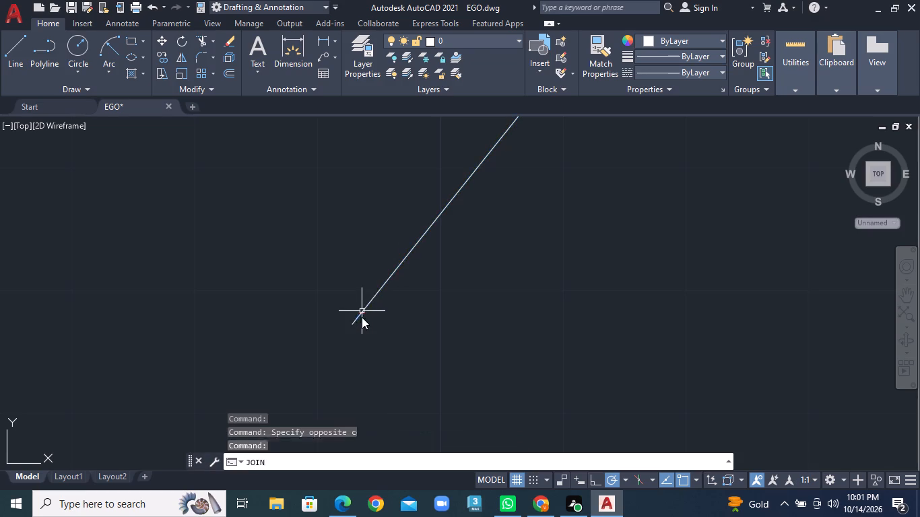
Join the arrowhead's right stroke and its short extension segment into one line.
{"action": "scroll", "coordinate": [406, 317], "scroll_direction": "down", "scroll_amount": 3}
{"action": "scroll", "coordinate": [550, 312], "scroll_direction": "down", "scroll_amount": 2}
{"action": "scroll", "coordinate": [573, 309], "scroll_direction": "up", "scroll_amount": 2}
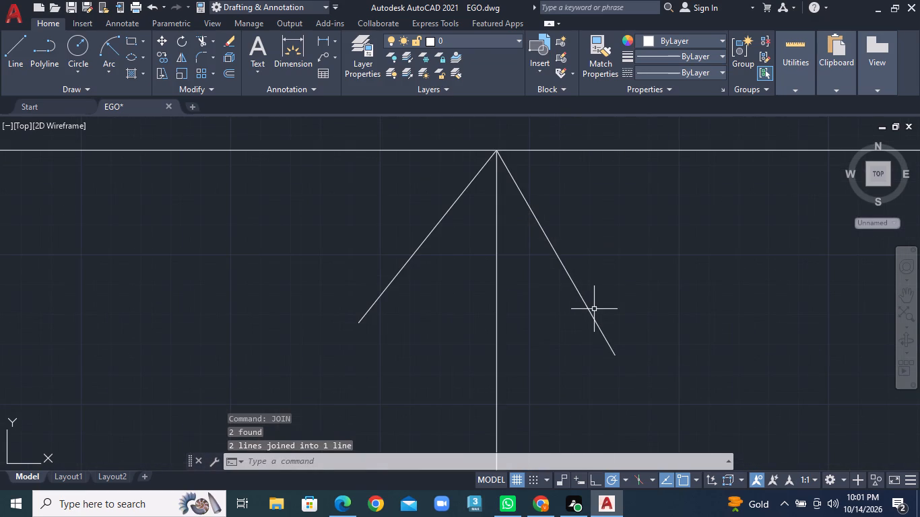
{"action": "double_click", "coordinate": [587, 310]}
{"action": "left_click", "coordinate": [605, 339]}
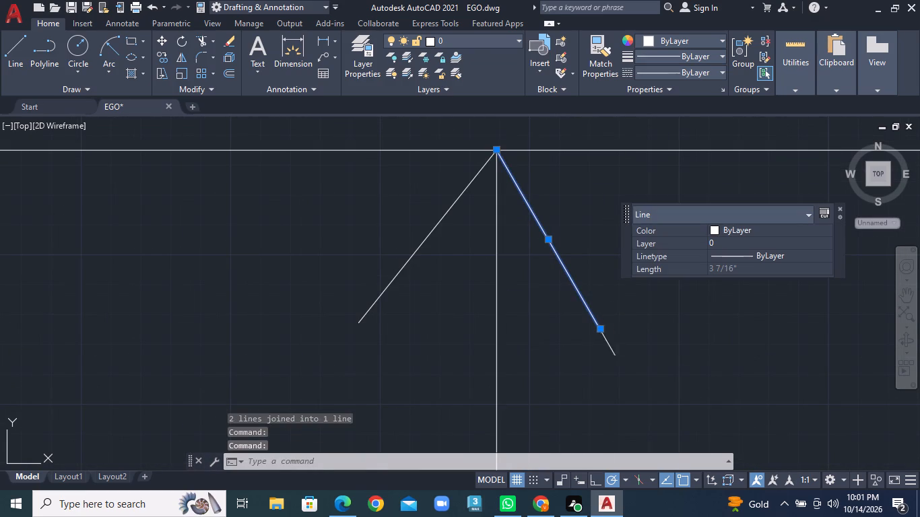
{"action": "type", "text": "JOIN"}
{"action": "key", "text": "Return"}
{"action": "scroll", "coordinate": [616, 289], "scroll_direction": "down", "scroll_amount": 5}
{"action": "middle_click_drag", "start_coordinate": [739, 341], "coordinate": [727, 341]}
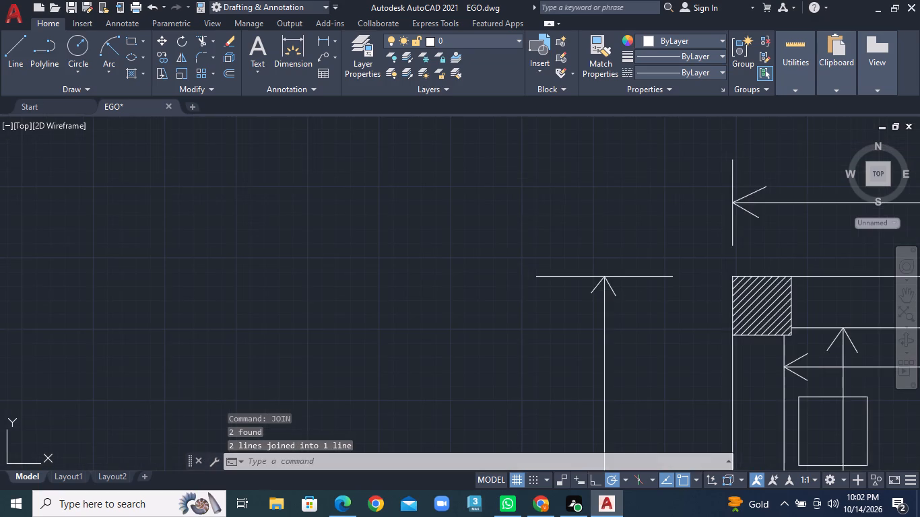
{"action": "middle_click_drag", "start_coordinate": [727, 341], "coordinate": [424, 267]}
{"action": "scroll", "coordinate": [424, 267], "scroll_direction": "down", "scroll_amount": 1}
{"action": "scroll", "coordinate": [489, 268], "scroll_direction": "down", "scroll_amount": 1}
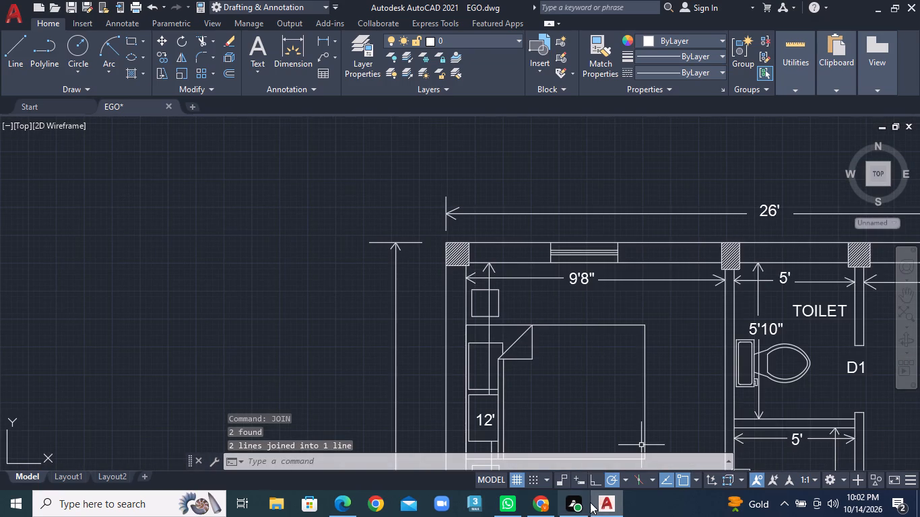
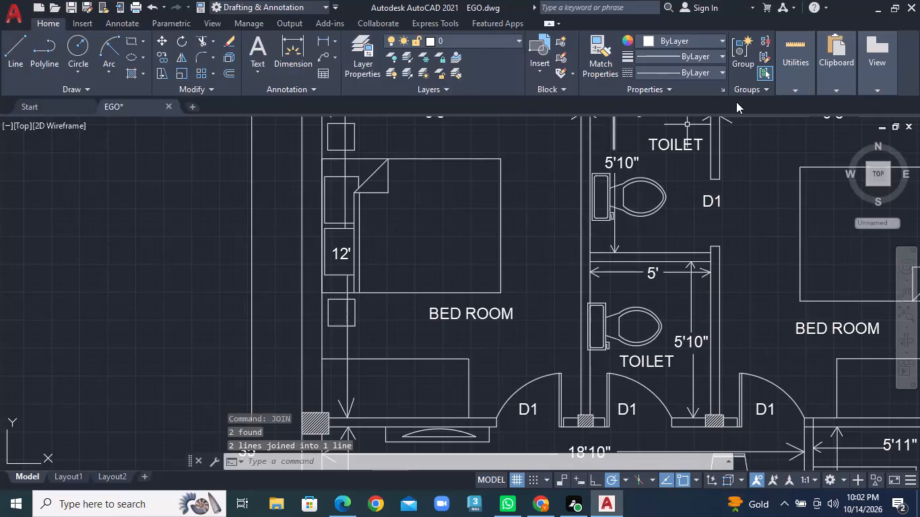
Move the upper toilet's TOILET label slightly to the left within the room.
{"action": "middle_click_drag", "start_coordinate": [731, 114], "coordinate": [612, 256]}
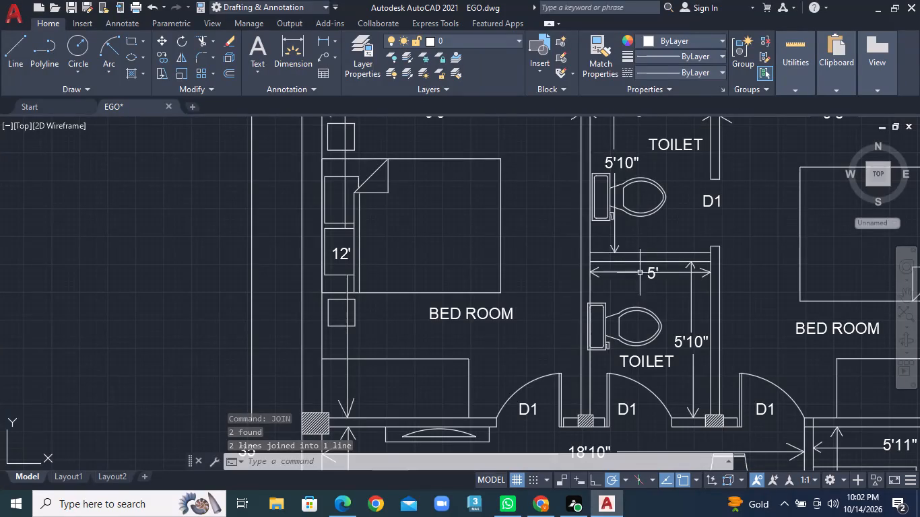
{"action": "middle_click_drag", "start_coordinate": [666, 176], "coordinate": [577, 282]}
{"action": "scroll", "coordinate": [594, 252], "scroll_direction": "up", "scroll_amount": 2}
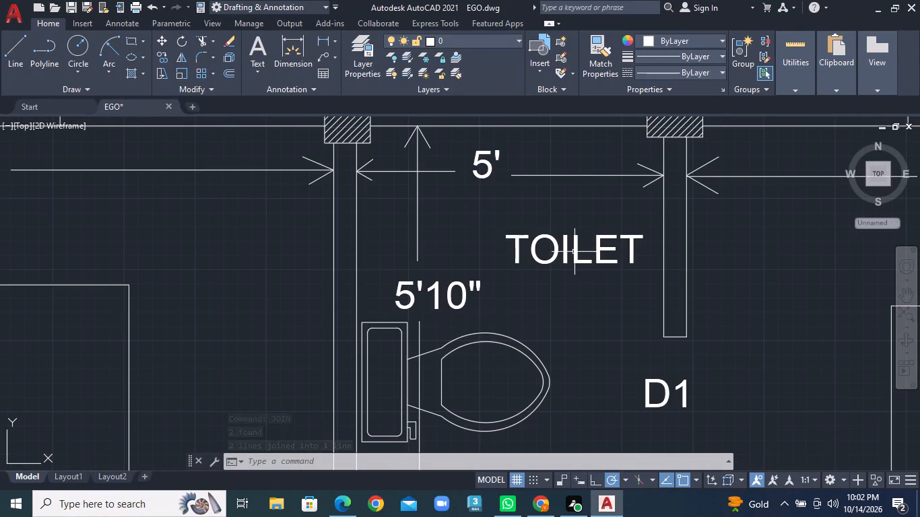
{"action": "left_click", "coordinate": [569, 252]}
{"action": "right_click", "coordinate": [573, 255]}
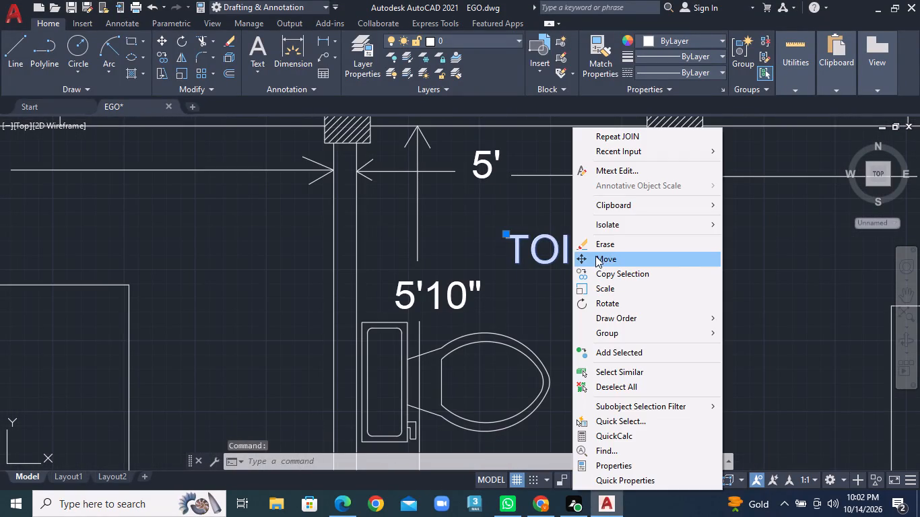
{"action": "left_click", "coordinate": [595, 256]}
{"action": "left_click", "coordinate": [566, 248]}
{"action": "left_click", "coordinate": [548, 244]}
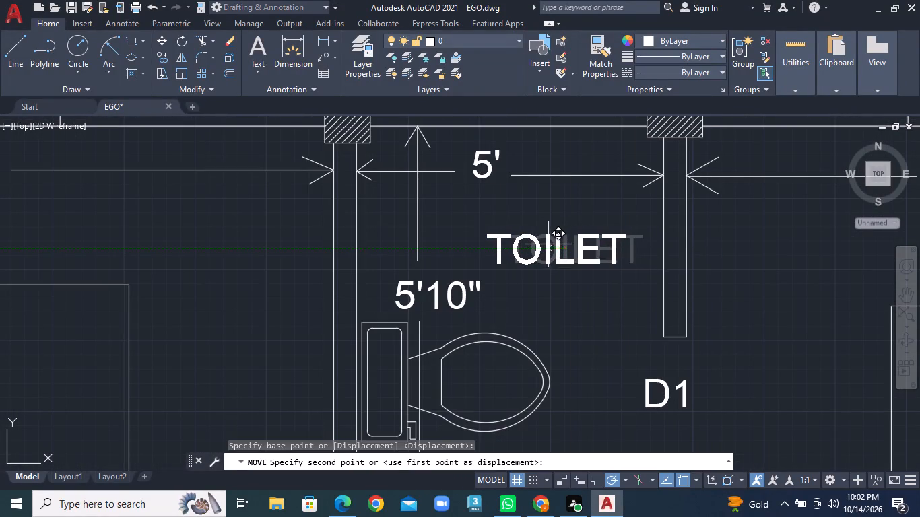
Draw the upper toilet's door leaf with Line, 2' long and 1" thick, offset 1" above the opening's lower outer wall corner.
{"action": "scroll", "coordinate": [683, 312], "scroll_direction": "down", "scroll_amount": 1}
{"action": "middle_click_drag", "start_coordinate": [702, 326], "coordinate": [522, 209]}
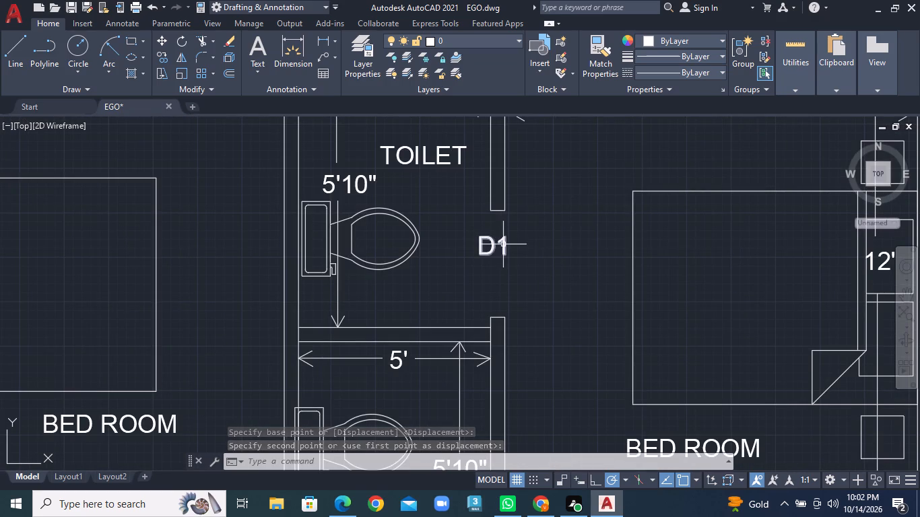
{"action": "middle_click_drag", "start_coordinate": [521, 263], "coordinate": [560, 268]}
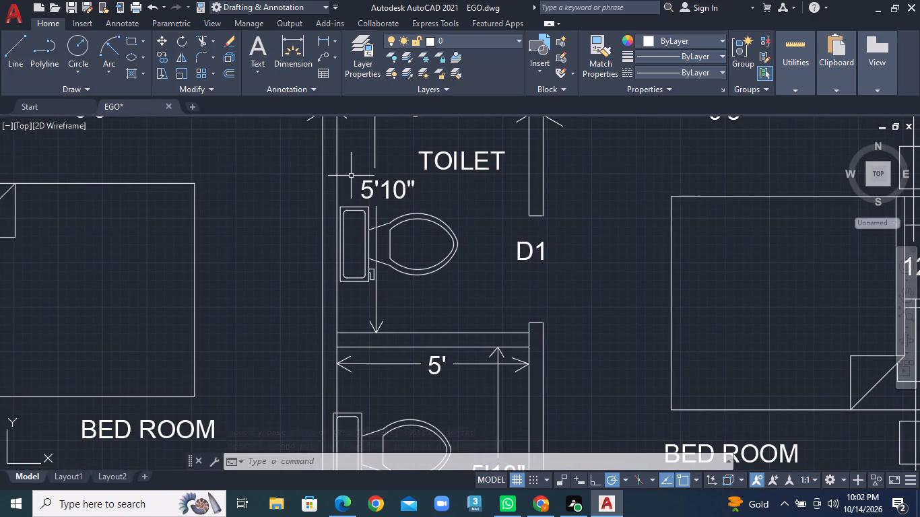
{"action": "left_click", "coordinate": [20, 59]}
{"action": "scroll", "coordinate": [449, 304], "scroll_direction": "up", "scroll_amount": 2}
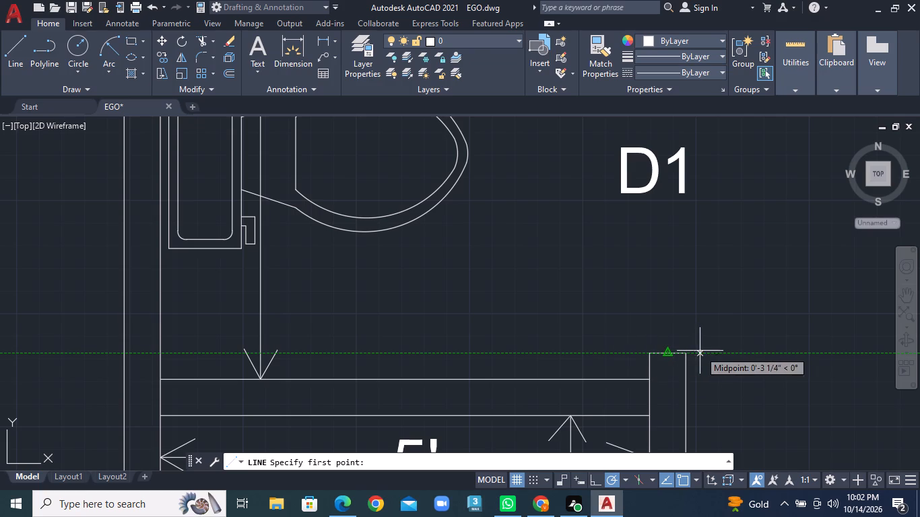
{"action": "left_click", "coordinate": [687, 352]}
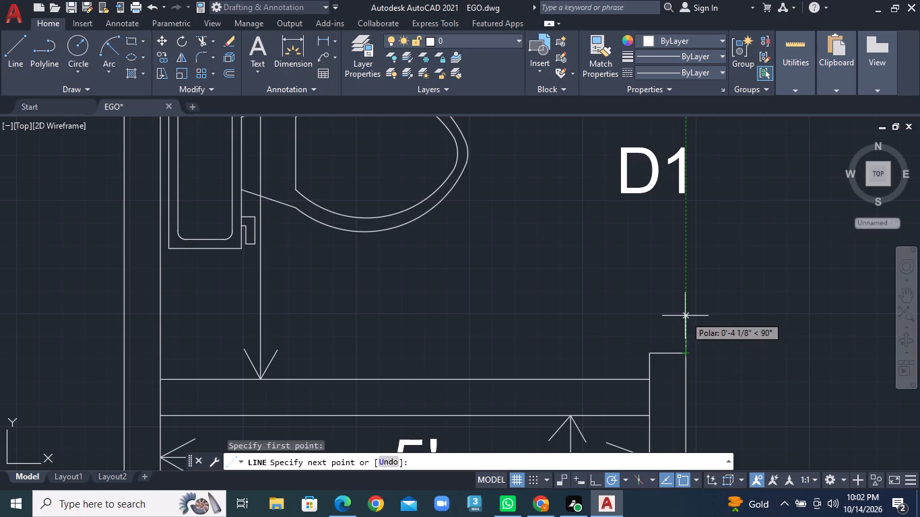
{"action": "type", "text": "1\""}
{"action": "key", "text": "Return"}
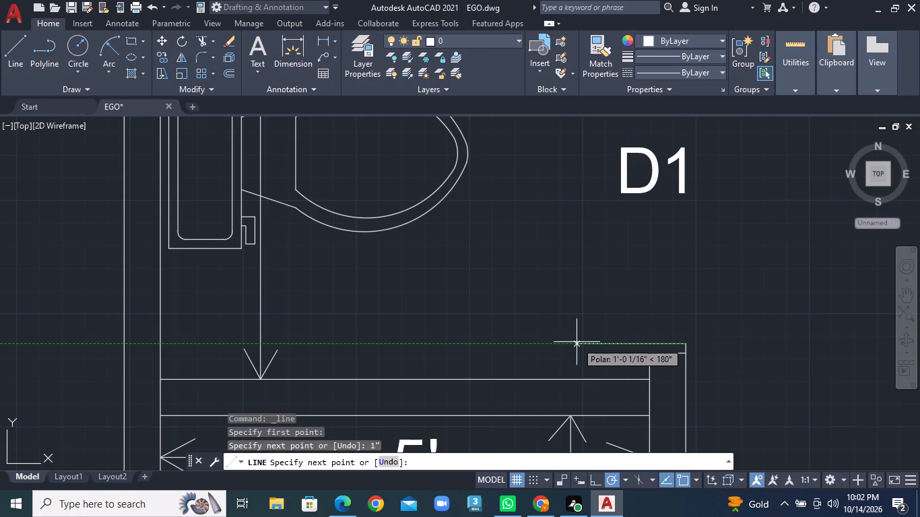
{"action": "type", "text": "2'"}
{"action": "key", "text": "Return"}
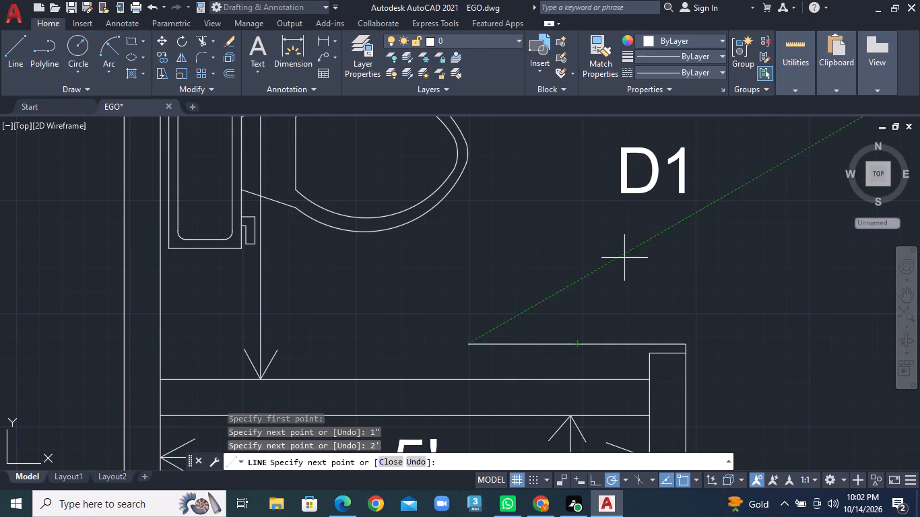
{"action": "type", "text": "1\""}
{"action": "key", "text": "Return"}
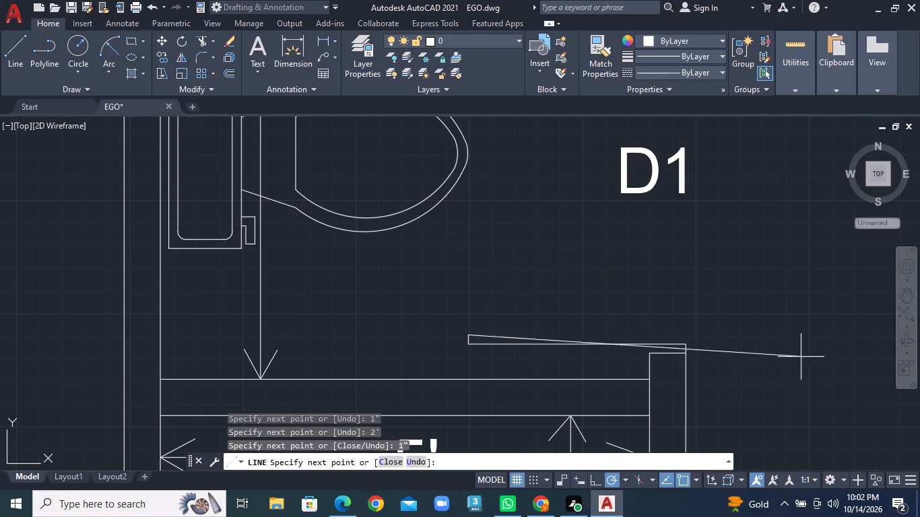
{"action": "type", "text": "2'"}
{"action": "key", "text": "Return"}
{"action": "scroll", "coordinate": [698, 341], "scroll_direction": "up", "scroll_amount": 2}
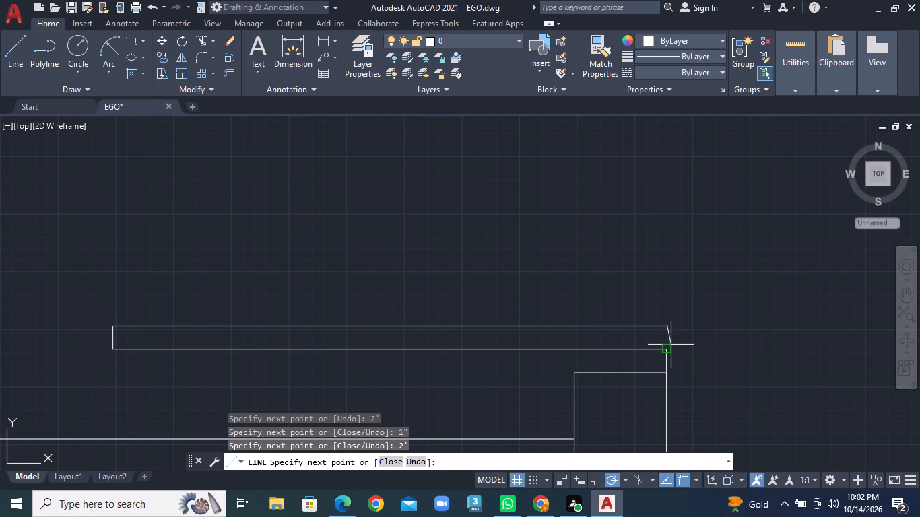
{"action": "left_click", "coordinate": [670, 345]}
{"action": "right_click", "coordinate": [670, 345]}
{"action": "left_click", "coordinate": [715, 187]}
Draw the door swing with a Start, End, Radius arc from the opening's upper inner wall corner to the leaf's free end.
{"action": "scroll", "coordinate": [687, 236], "scroll_direction": "down", "scroll_amount": 2}
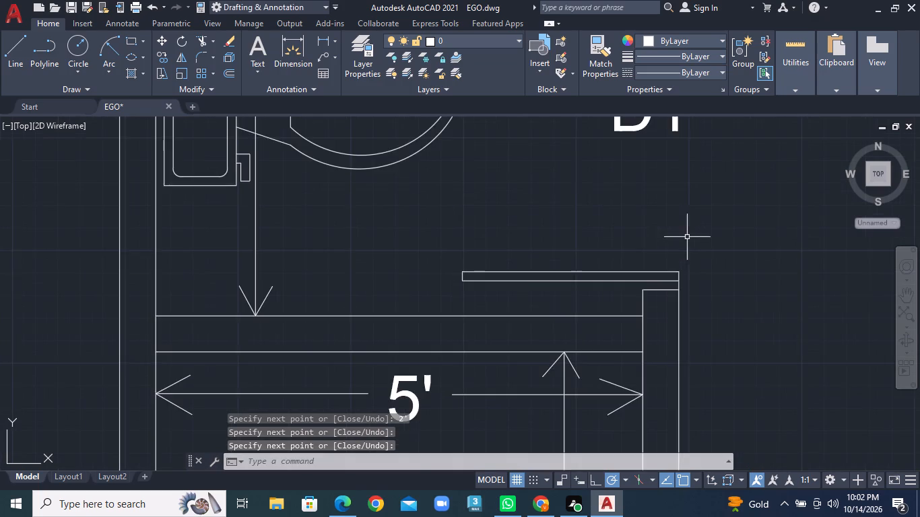
{"action": "scroll", "coordinate": [646, 249], "scroll_direction": "down", "scroll_amount": 2}
{"action": "middle_click_drag", "start_coordinate": [639, 252], "coordinate": [628, 341]}
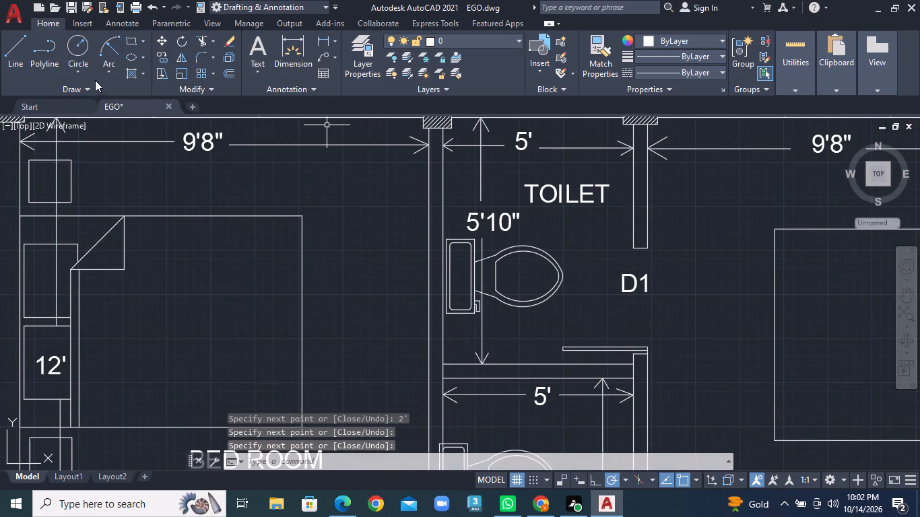
{"action": "left_click", "coordinate": [106, 72]}
{"action": "left_click", "coordinate": [164, 260]}
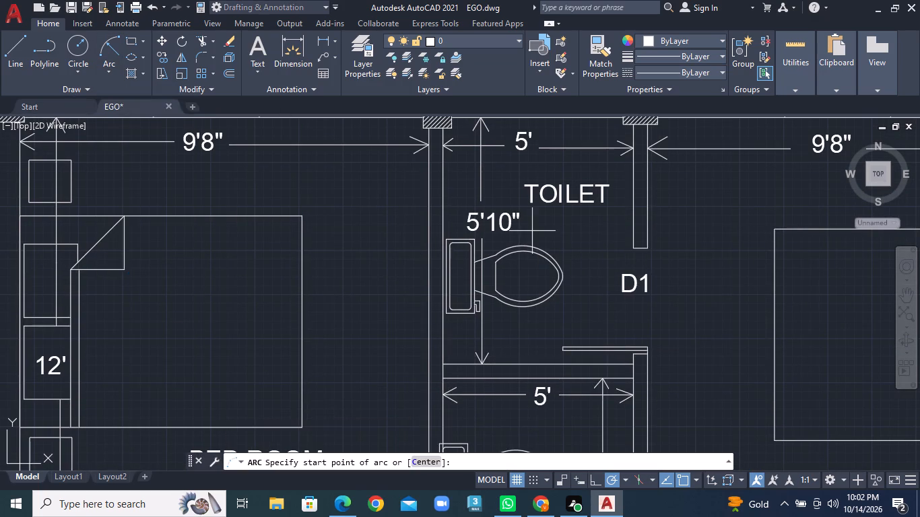
{"action": "scroll", "coordinate": [587, 226], "scroll_direction": "up", "scroll_amount": 1}
{"action": "left_click", "coordinate": [661, 261]}
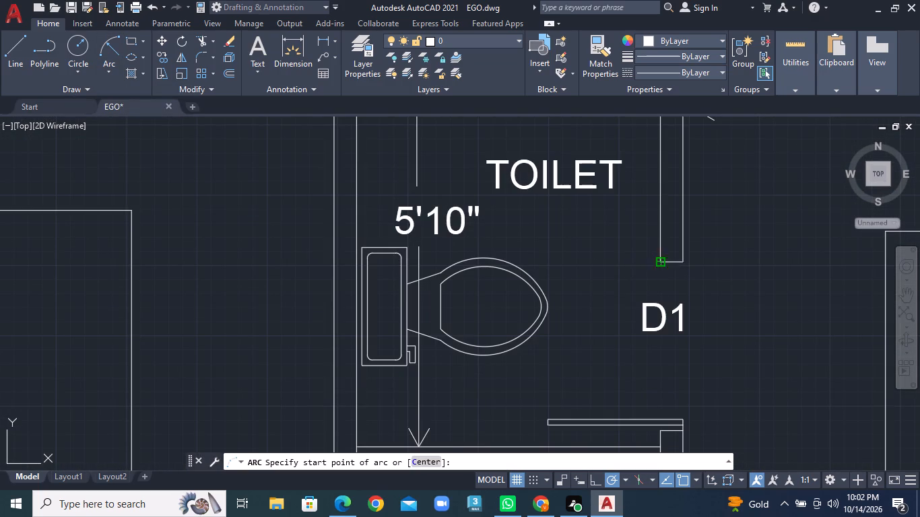
{"action": "left_click", "coordinate": [548, 414]}
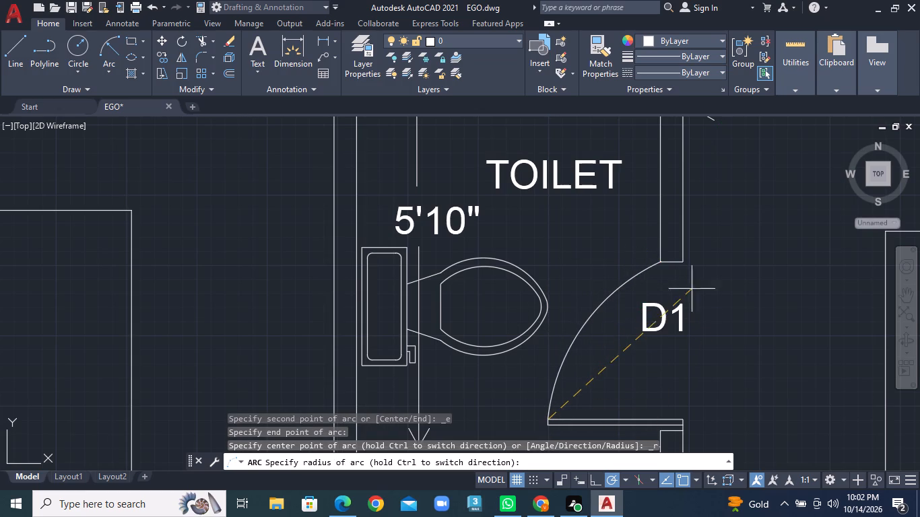
{"action": "left_click", "coordinate": [700, 287]}
Move the upper toilet's D1 label about 6 3/8" down and to the left, inside the door swing.
{"action": "scroll", "coordinate": [713, 327], "scroll_direction": "down", "scroll_amount": 2}
{"action": "middle_click_drag", "start_coordinate": [727, 370], "coordinate": [686, 315]}
{"action": "scroll", "coordinate": [677, 275], "scroll_direction": "up", "scroll_amount": 2}
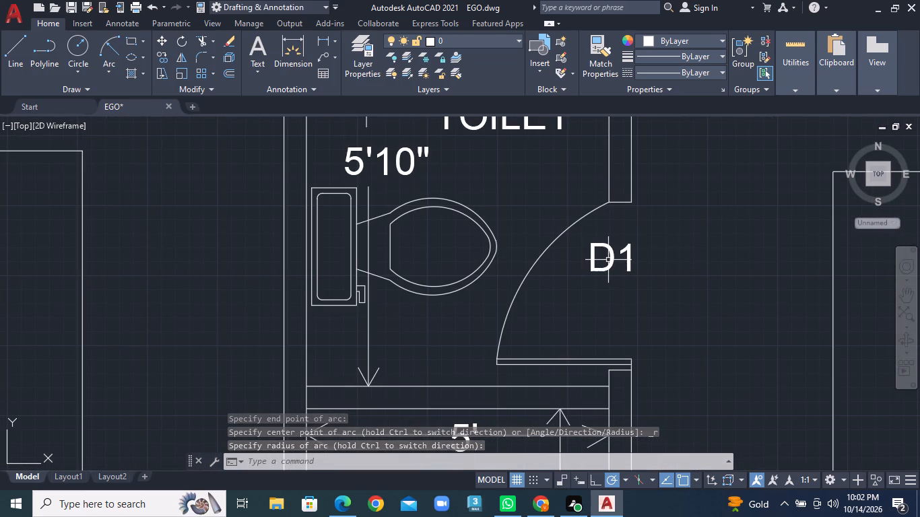
{"action": "left_click", "coordinate": [608, 260]}
{"action": "right_click", "coordinate": [608, 260]}
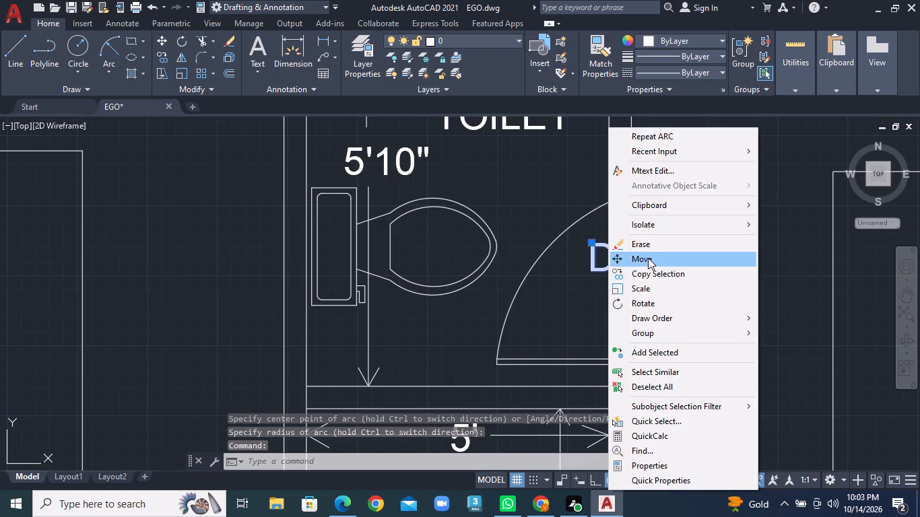
{"action": "left_click", "coordinate": [648, 258]}
{"action": "left_click", "coordinate": [621, 258]}
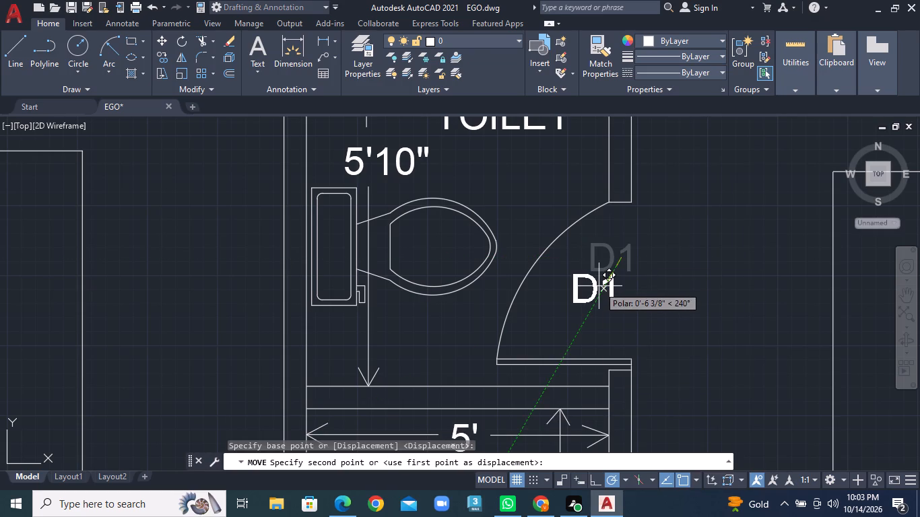
{"action": "double_click", "coordinate": [599, 286]}
Examine the rest of the floor plan, from the upper bedrooms through the living hall and kitchen to the stairs and balconies.
{"action": "scroll", "coordinate": [653, 312], "scroll_direction": "down", "scroll_amount": 1}
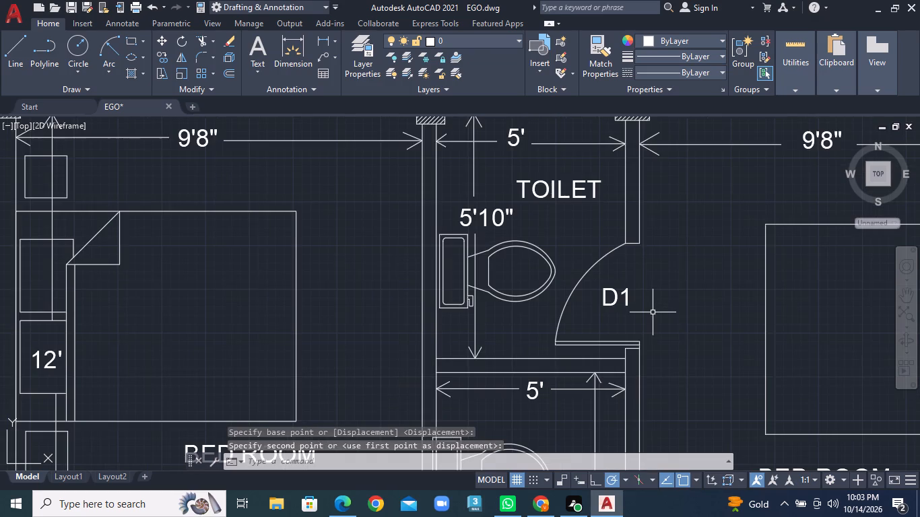
{"action": "scroll", "coordinate": [651, 312], "scroll_direction": "down", "scroll_amount": 1}
{"action": "middle_click_drag", "start_coordinate": [691, 338], "coordinate": [667, 332]}
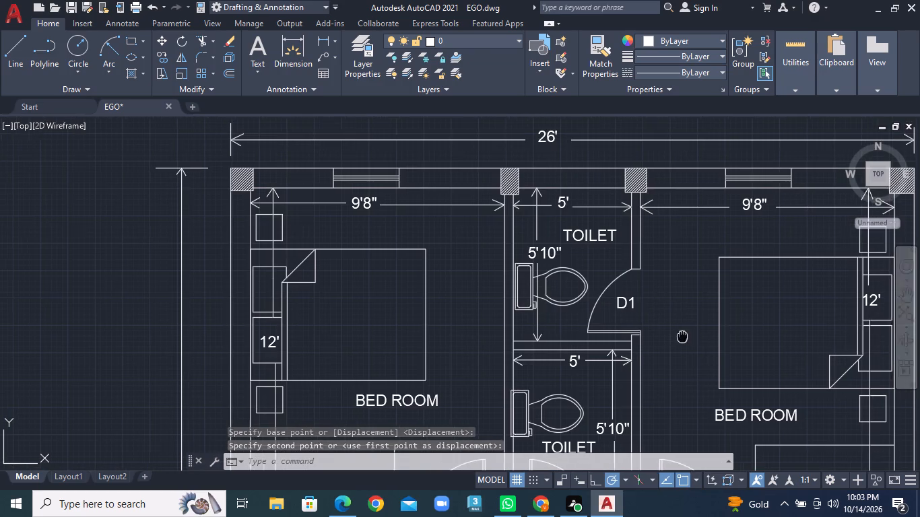
{"action": "middle_click_drag", "start_coordinate": [667, 332], "coordinate": [546, 334]}
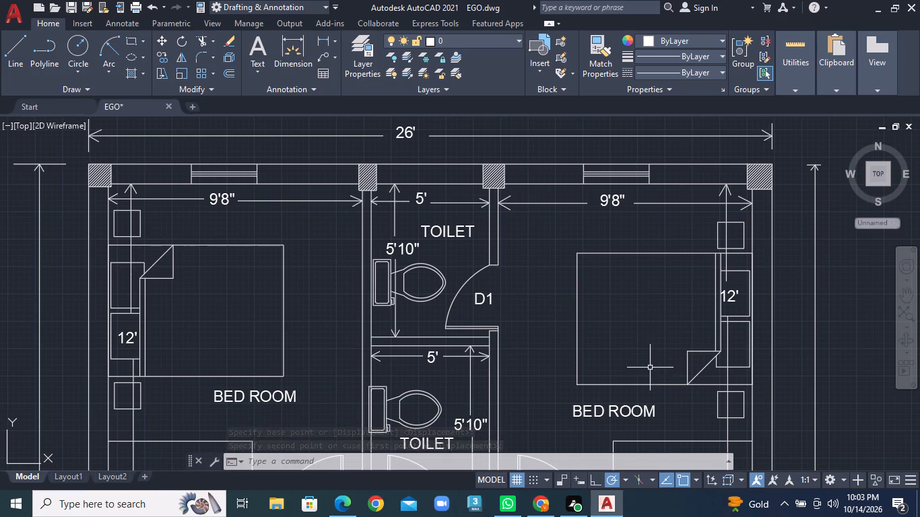
{"action": "middle_click_drag", "start_coordinate": [640, 316], "coordinate": [639, 236]}
{"action": "middle_click_drag", "start_coordinate": [624, 366], "coordinate": [624, 246]}
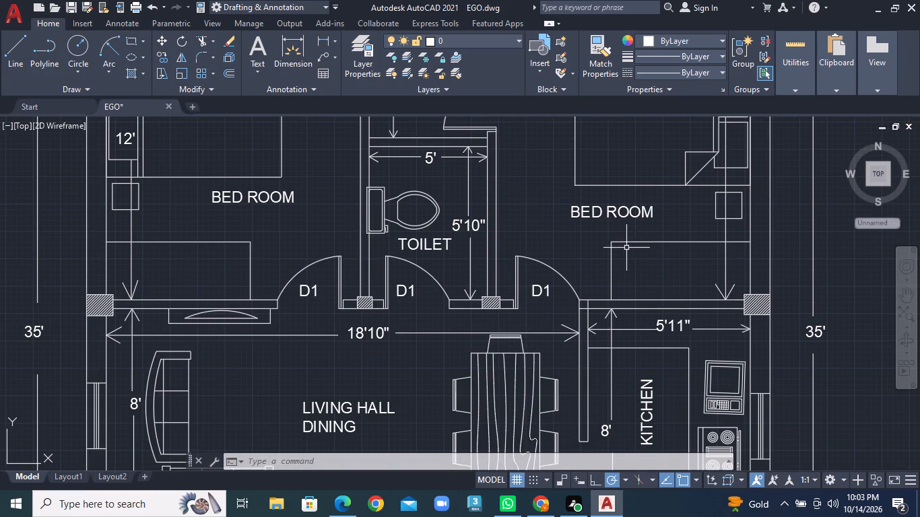
{"action": "scroll", "coordinate": [555, 269], "scroll_direction": "down", "scroll_amount": 1}
{"action": "middle_click_drag", "start_coordinate": [560, 302], "coordinate": [552, 210]}
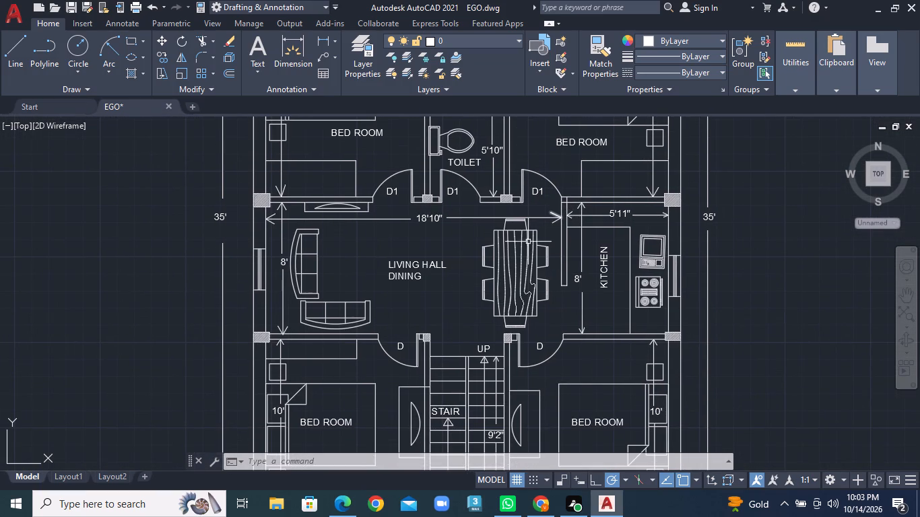
{"action": "middle_click_drag", "start_coordinate": [577, 368], "coordinate": [549, 289]}
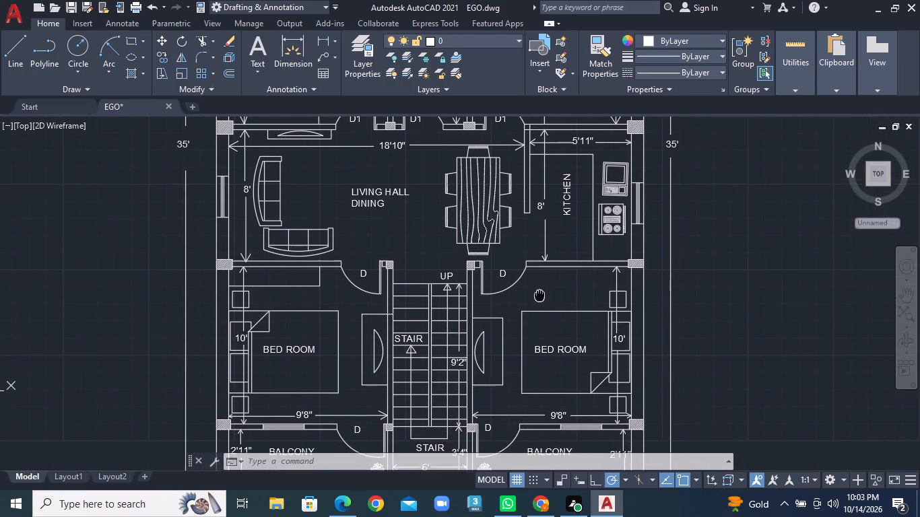
{"action": "middle_click_drag", "start_coordinate": [549, 289], "coordinate": [564, 285]}
{"action": "scroll", "coordinate": [531, 267], "scroll_direction": "up", "scroll_amount": 1}
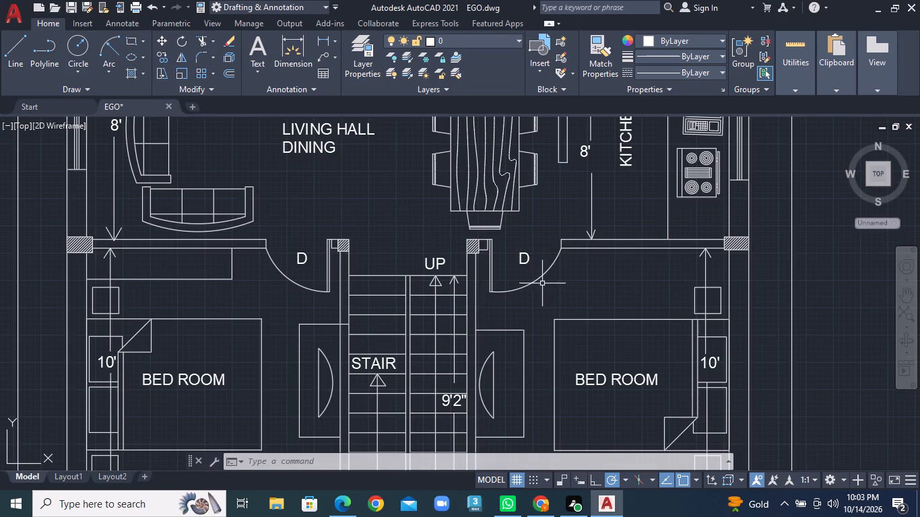
{"action": "scroll", "coordinate": [542, 283], "scroll_direction": "up", "scroll_amount": 1}
{"action": "left_click", "coordinate": [519, 240]}
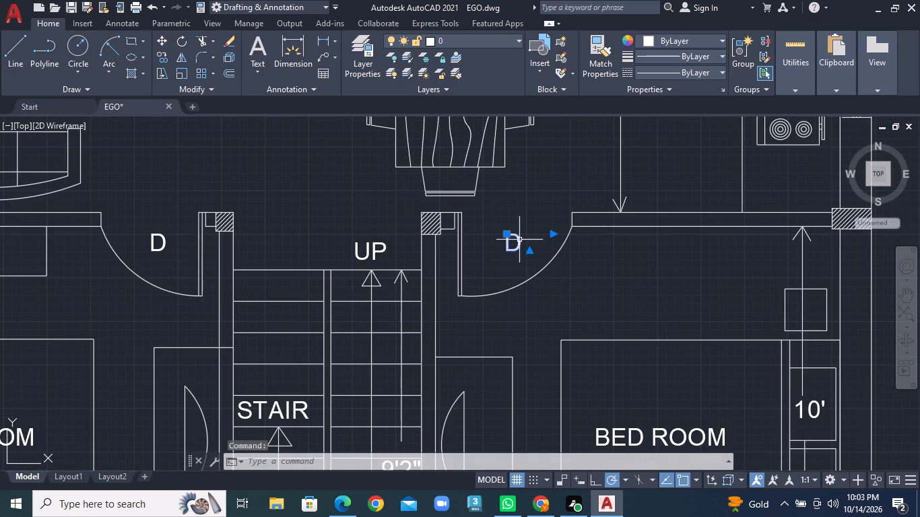
{"action": "scroll", "coordinate": [532, 279], "scroll_direction": "down", "scroll_amount": 2}
{"action": "middle_click_drag", "start_coordinate": [553, 337], "coordinate": [562, 190]}
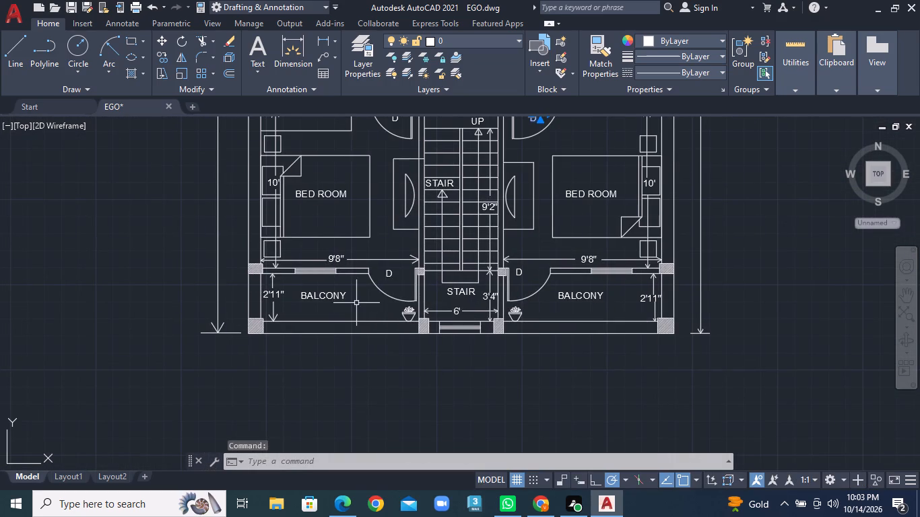
Draw a straight line across the base of the left balcony's plant pot, joining the two ends of its bottom arc.
{"action": "scroll", "coordinate": [426, 308], "scroll_direction": "up", "scroll_amount": 1}
{"action": "scroll", "coordinate": [360, 328], "scroll_direction": "up", "scroll_amount": 3}
{"action": "middle_click_drag", "start_coordinate": [470, 316], "coordinate": [451, 312]}
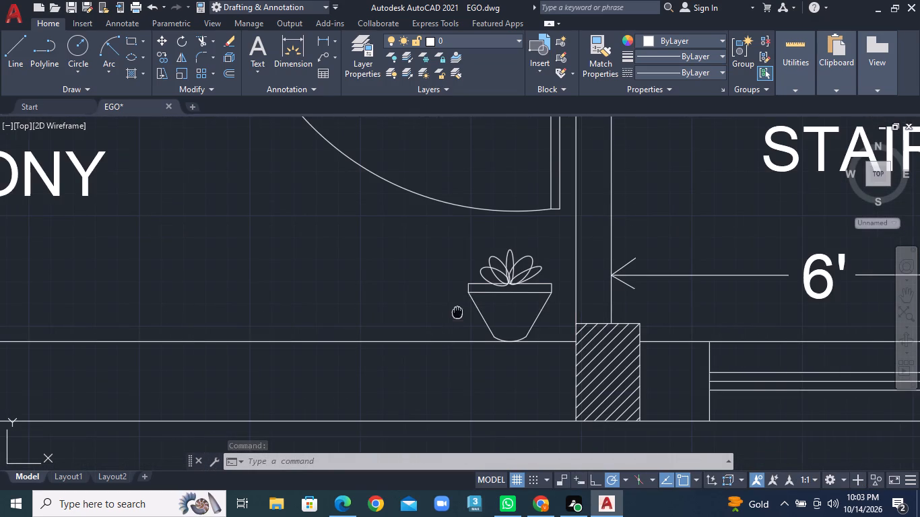
{"action": "middle_click_drag", "start_coordinate": [451, 312], "coordinate": [424, 312]}
{"action": "scroll", "coordinate": [460, 308], "scroll_direction": "up", "scroll_amount": 1}
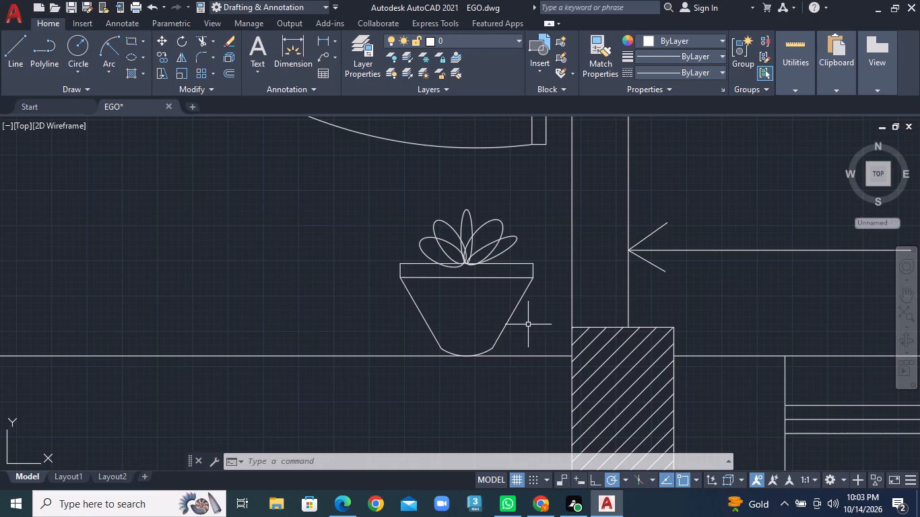
{"action": "scroll", "coordinate": [495, 322], "scroll_direction": "up", "scroll_amount": 1}
{"action": "middle_click_drag", "start_coordinate": [495, 322], "coordinate": [466, 294]}
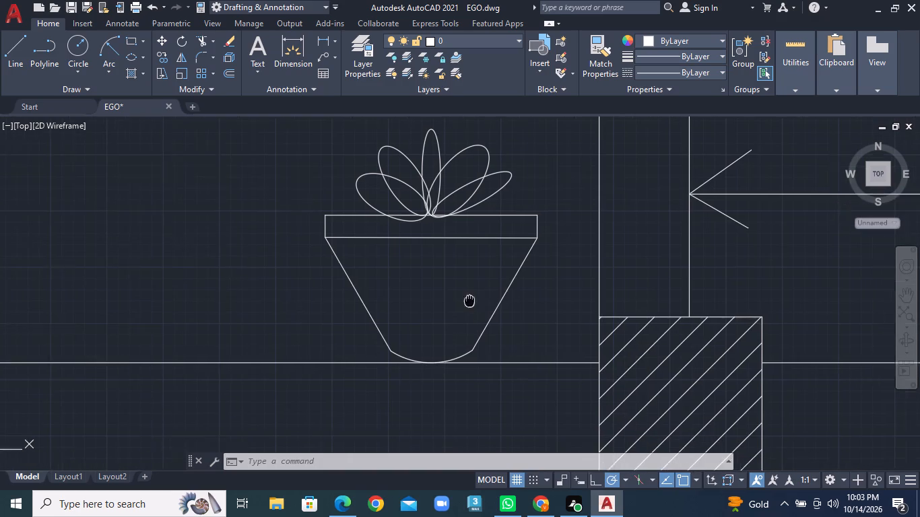
{"action": "middle_click_drag", "start_coordinate": [466, 294], "coordinate": [465, 294]}
{"action": "left_click", "coordinate": [11, 65]}
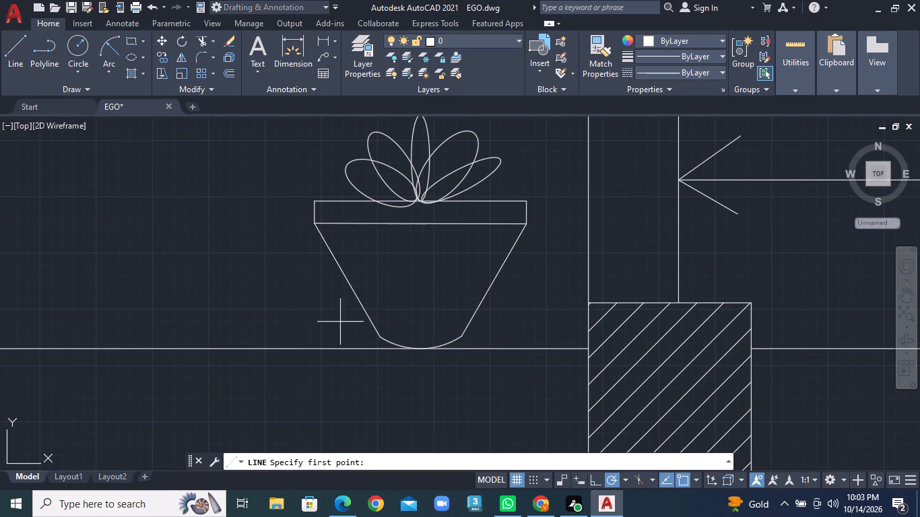
{"action": "left_click", "coordinate": [376, 336]}
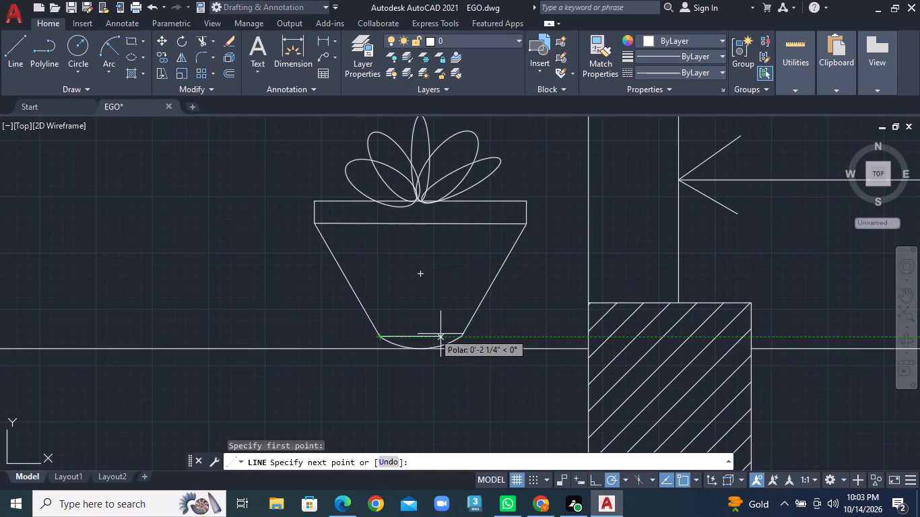
{"action": "left_click", "coordinate": [457, 336]}
{"action": "scroll", "coordinate": [457, 336], "scroll_direction": "up", "scroll_amount": 1}
{"action": "right_click", "coordinate": [457, 336]}
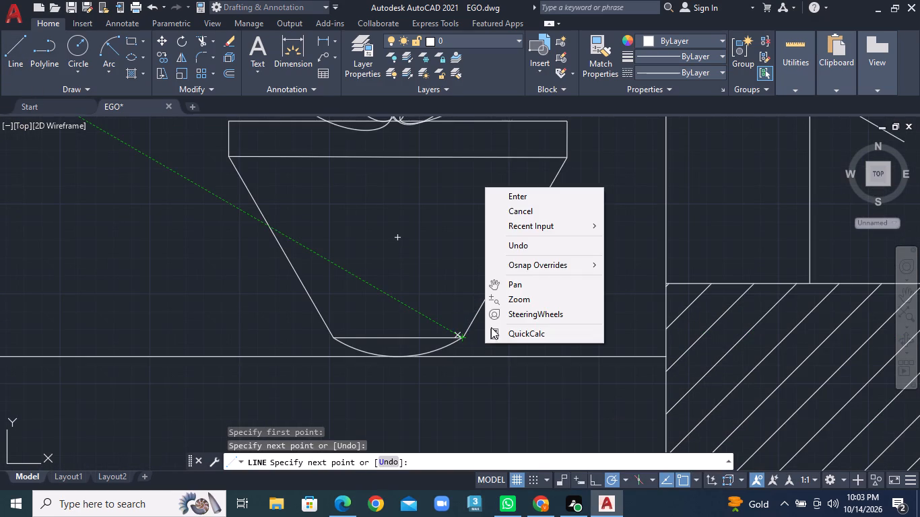
{"action": "left_click", "coordinate": [526, 204]}
Draw the same straight base line on the right balcony's plant pot, between the two ends of its bottom arc.
{"action": "scroll", "coordinate": [506, 279], "scroll_direction": "down", "scroll_amount": 3}
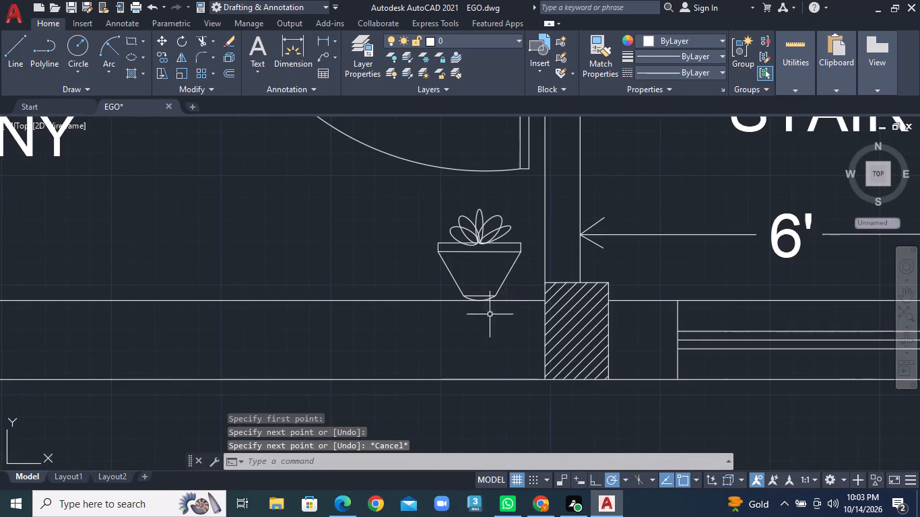
{"action": "left_click", "coordinate": [11, 57]}
{"action": "scroll", "coordinate": [426, 265], "scroll_direction": "down", "scroll_amount": 2}
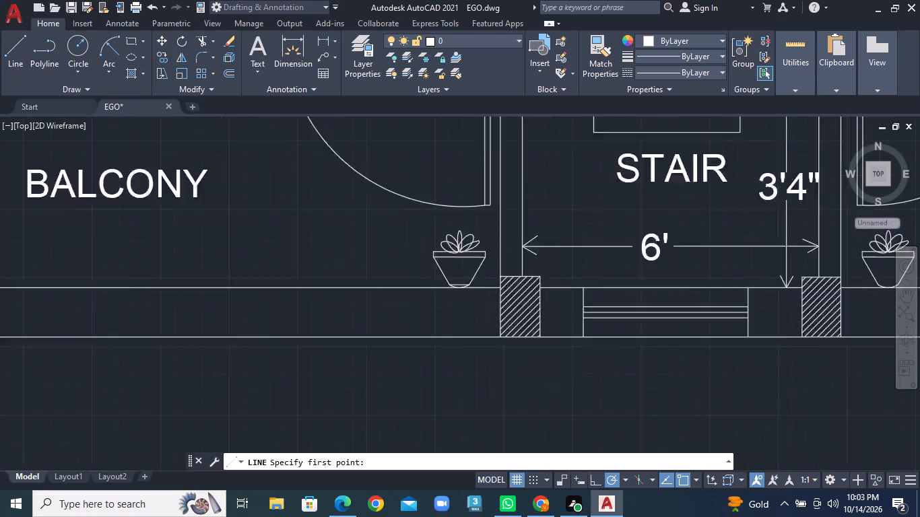
{"action": "middle_click_drag", "start_coordinate": [775, 271], "coordinate": [514, 279]}
{"action": "scroll", "coordinate": [494, 269], "scroll_direction": "up", "scroll_amount": 4}
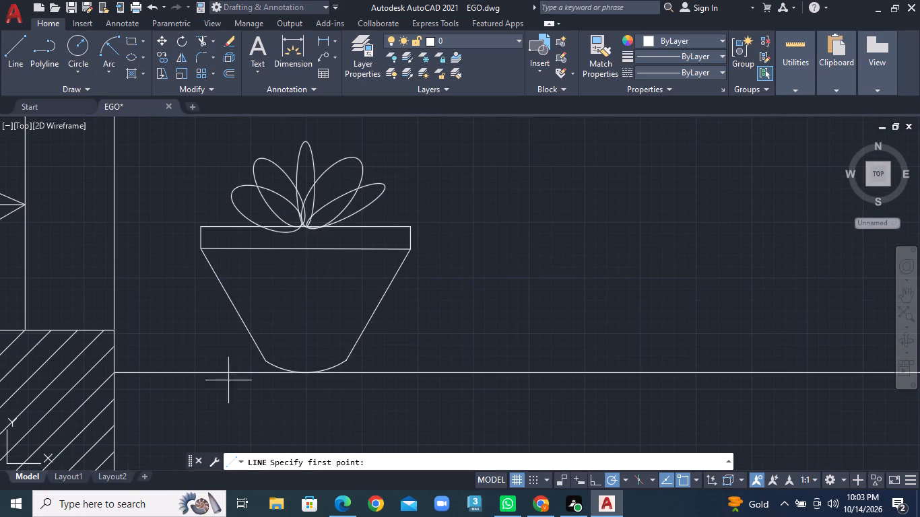
{"action": "left_click", "coordinate": [267, 357]}
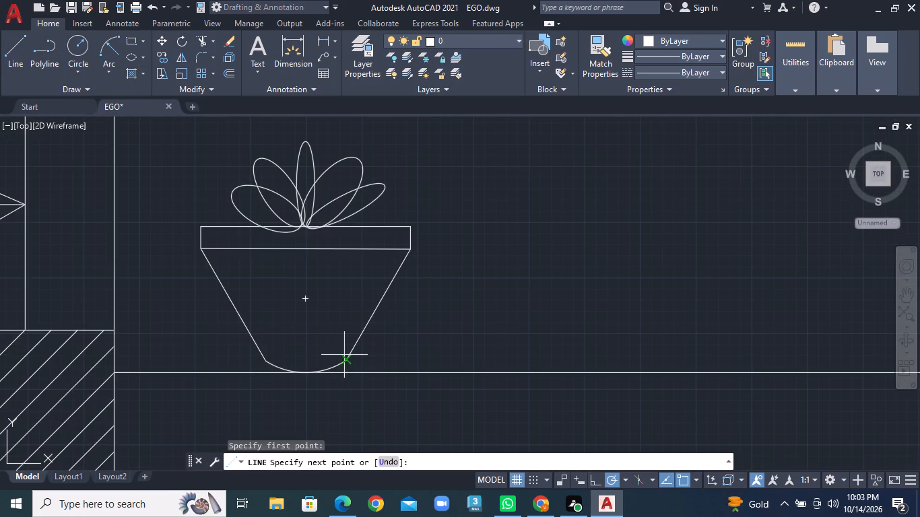
{"action": "left_click", "coordinate": [348, 355]}
{"action": "right_click", "coordinate": [348, 355]}
{"action": "double_click", "coordinate": [422, 213]}
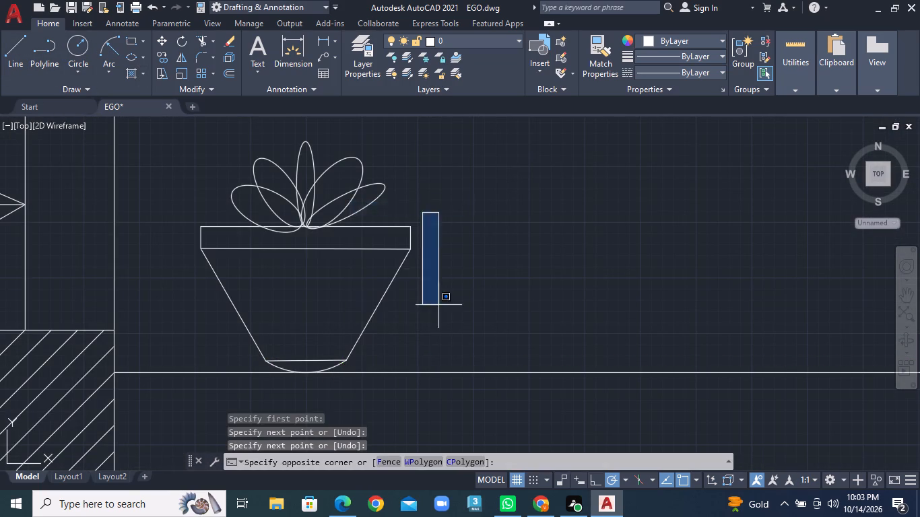
{"action": "scroll", "coordinate": [438, 305], "scroll_direction": "down", "scroll_amount": 4}
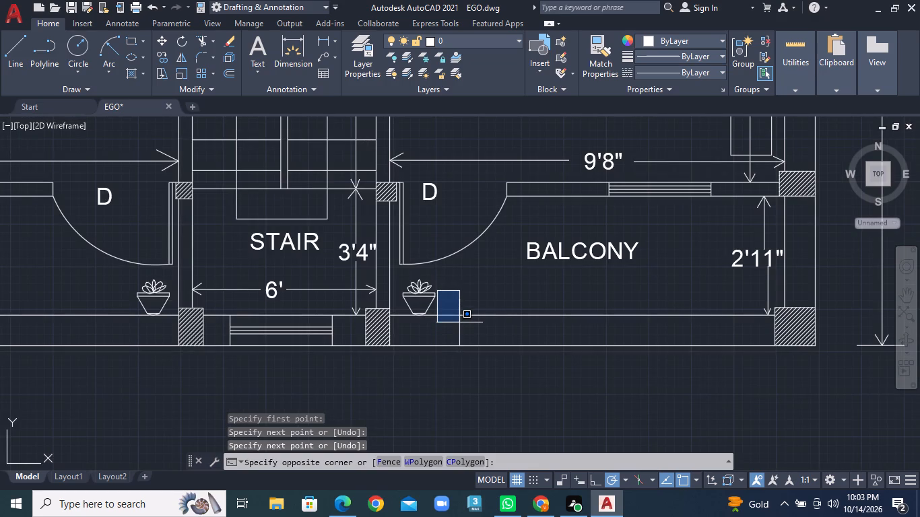
{"action": "key", "text": "Escape"}
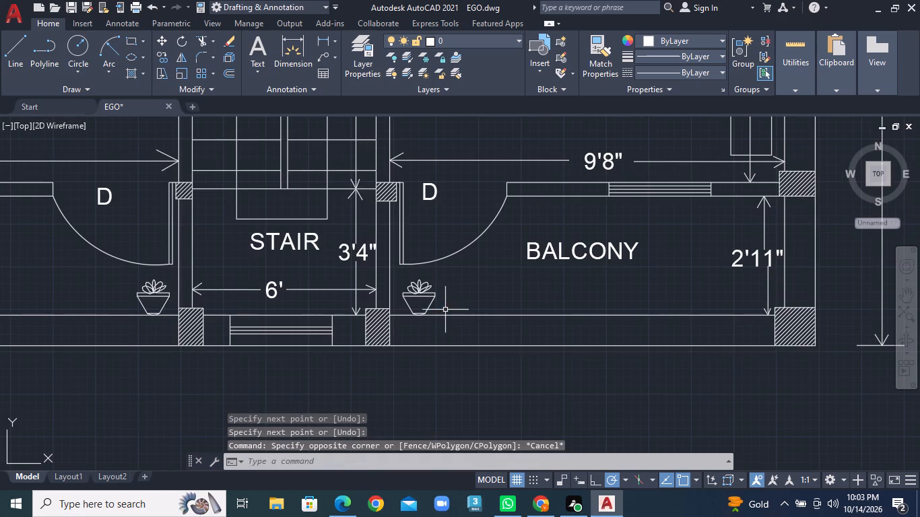
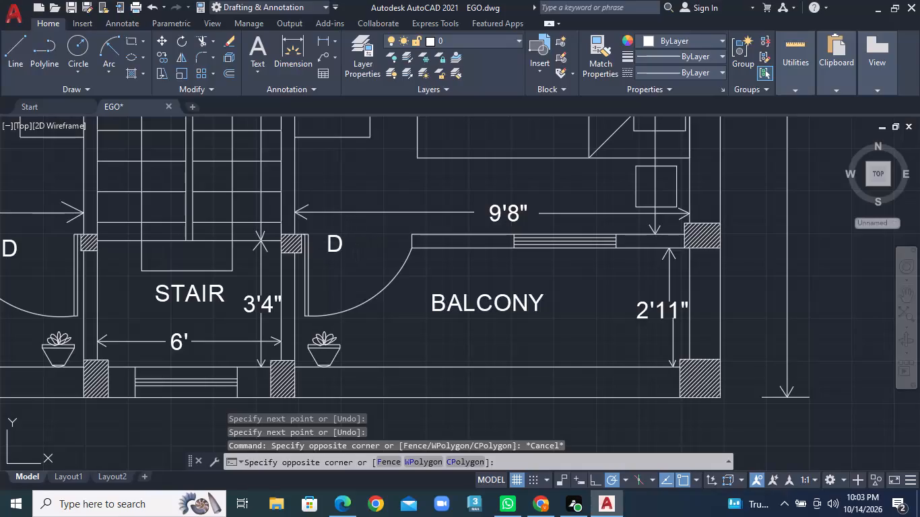
Move the right balcony door's D label down and slightly to the right, inside the door swing.
{"action": "left_click", "coordinate": [341, 244]}
{"action": "left_click", "coordinate": [341, 244]}
{"action": "right_click", "coordinate": [341, 244]}
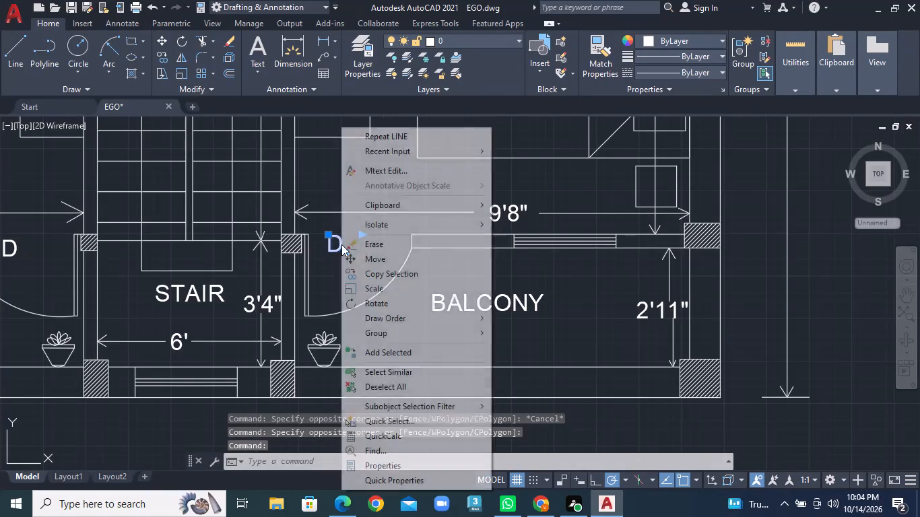
{"action": "left_click", "coordinate": [366, 252]}
{"action": "left_click", "coordinate": [339, 248]}
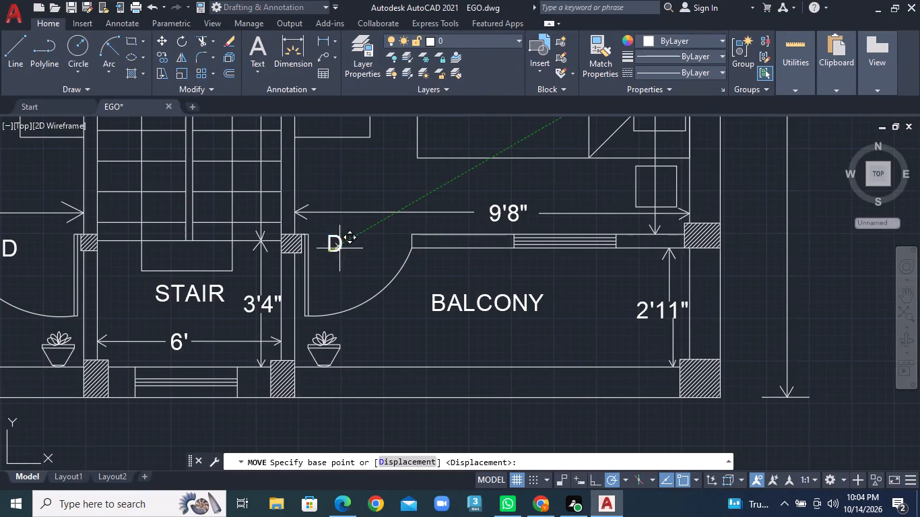
{"action": "left_click", "coordinate": [343, 269]}
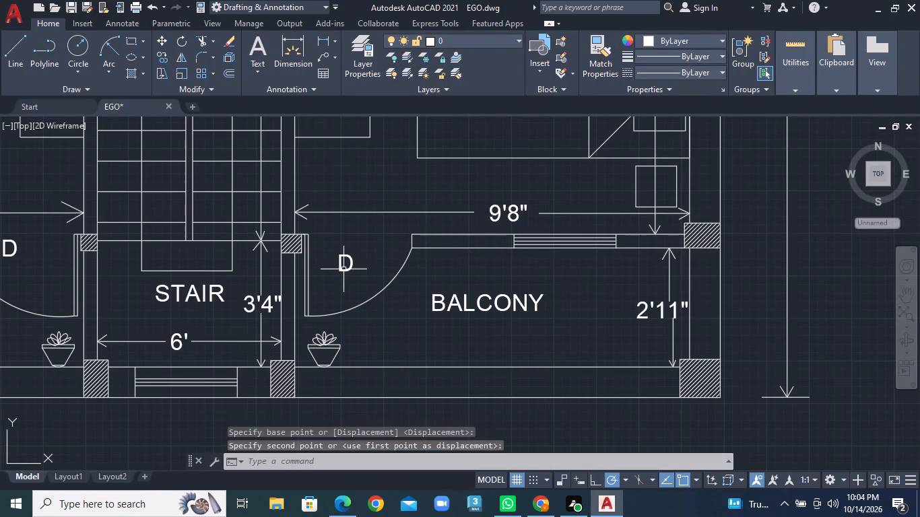
Move the left balcony door's D label about 6 7/8" down and to the right, inside the door swing.
{"action": "middle_click_drag", "start_coordinate": [270, 291], "coordinate": [513, 289]}
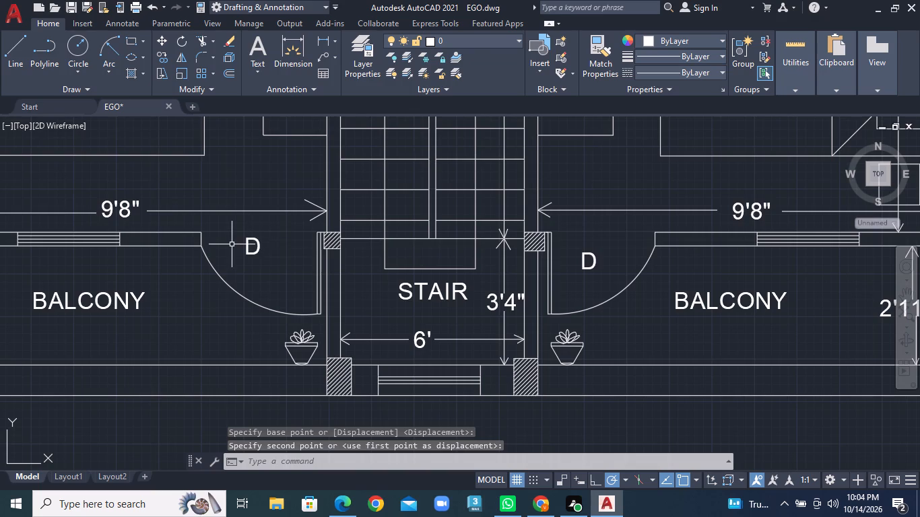
{"action": "left_click", "coordinate": [249, 248]}
{"action": "right_click", "coordinate": [249, 248]}
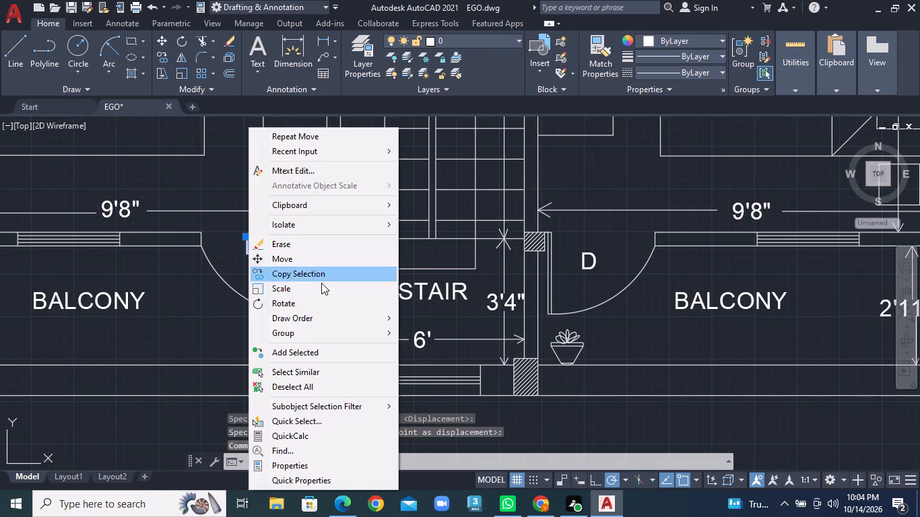
{"action": "left_click", "coordinate": [326, 258]}
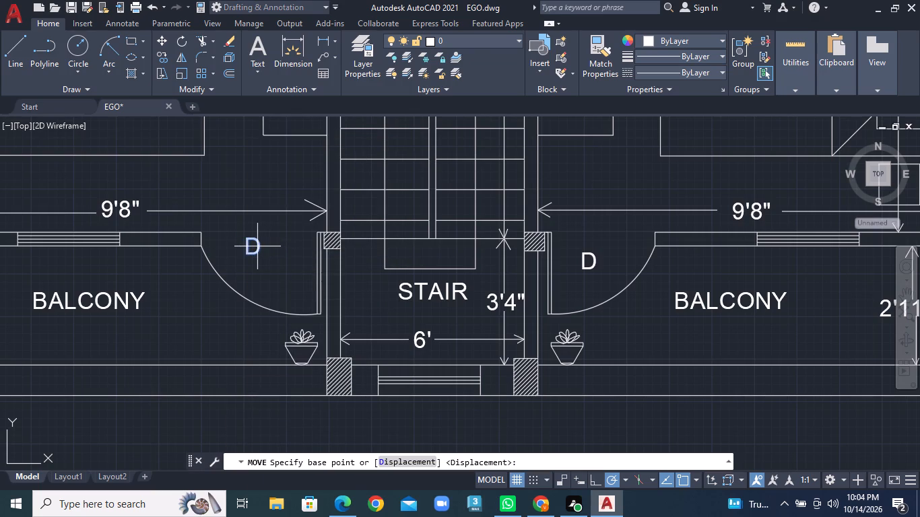
{"action": "left_click", "coordinate": [256, 246]}
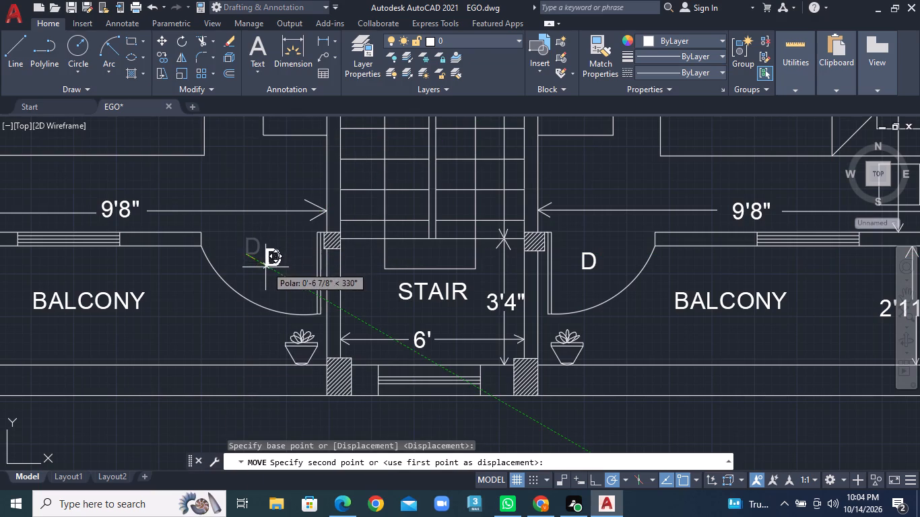
{"action": "left_click", "coordinate": [265, 267]}
Move the right BALCONY label slightly down and to the right, closer to the middle of the balcony.
{"action": "scroll", "coordinate": [292, 259], "scroll_direction": "down", "scroll_amount": 1}
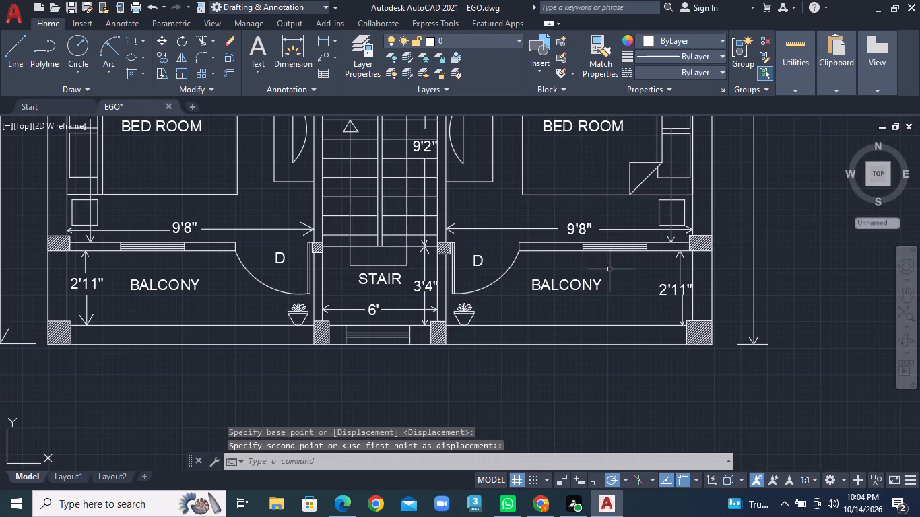
{"action": "scroll", "coordinate": [577, 288], "scroll_direction": "up", "scroll_amount": 1}
{"action": "middle_click_drag", "start_coordinate": [571, 287], "coordinate": [469, 278]}
{"action": "scroll", "coordinate": [473, 278], "scroll_direction": "up", "scroll_amount": 1}
{"action": "left_click", "coordinate": [478, 280]}
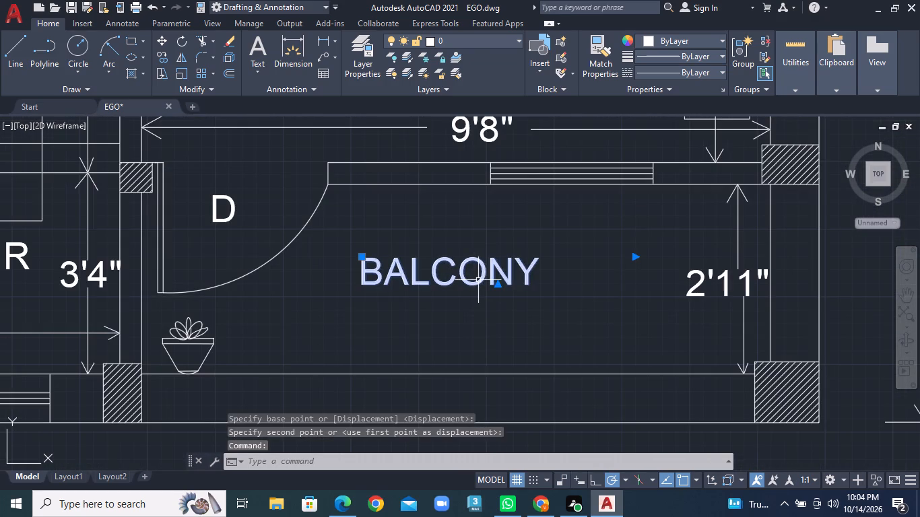
{"action": "right_click", "coordinate": [478, 280]}
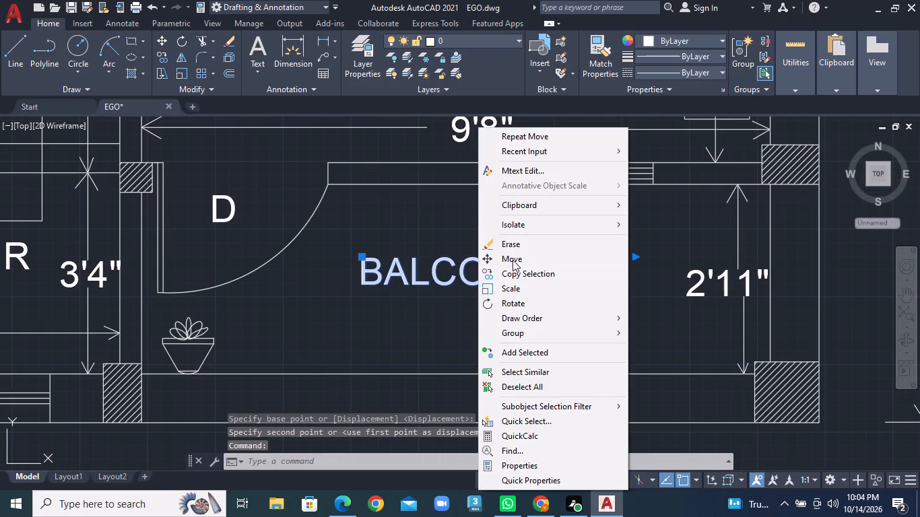
{"action": "left_click", "coordinate": [513, 260]}
{"action": "left_click", "coordinate": [447, 268]}
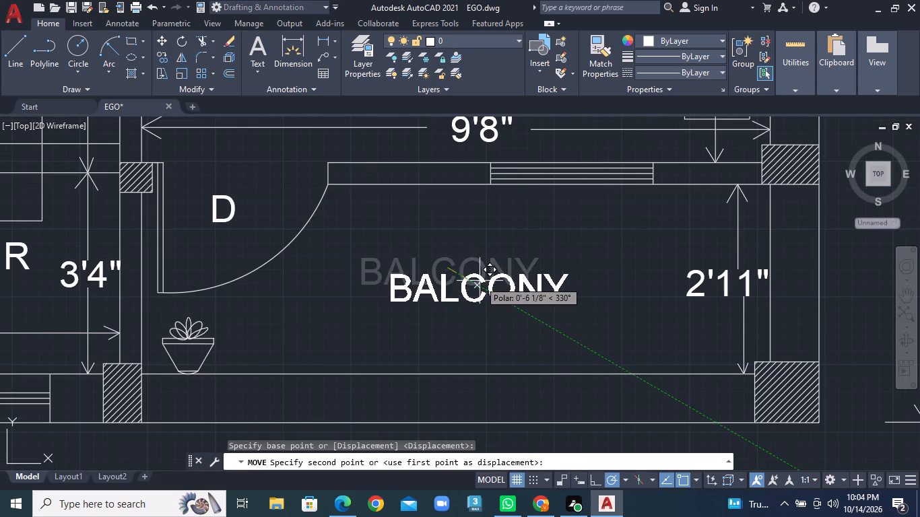
{"action": "left_click", "coordinate": [486, 283]}
Move the left BALCONY label slightly down and to the right, closer to the middle of the balcony.
{"action": "scroll", "coordinate": [323, 339], "scroll_direction": "down", "scroll_amount": 1}
{"action": "middle_click_drag", "start_coordinate": [256, 294], "coordinate": [603, 281]}
{"action": "middle_click_drag", "start_coordinate": [224, 297], "coordinate": [410, 299]}
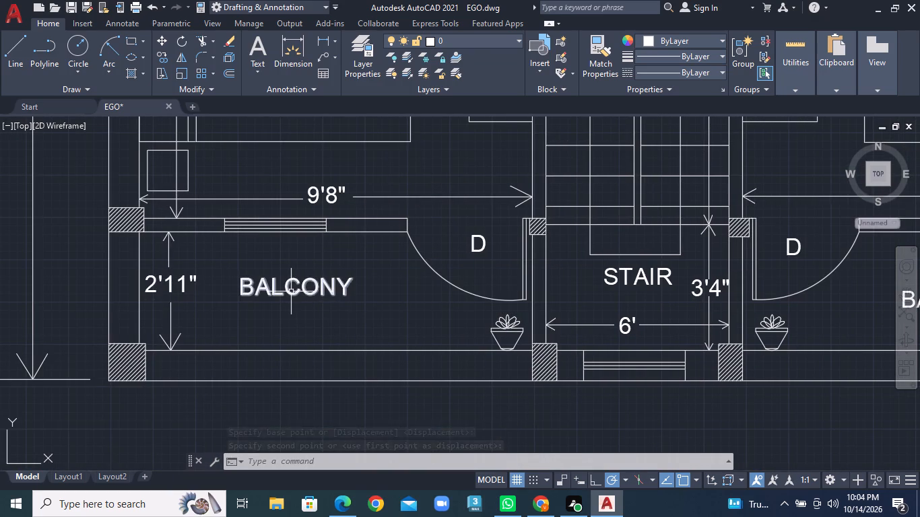
{"action": "left_click", "coordinate": [291, 291]}
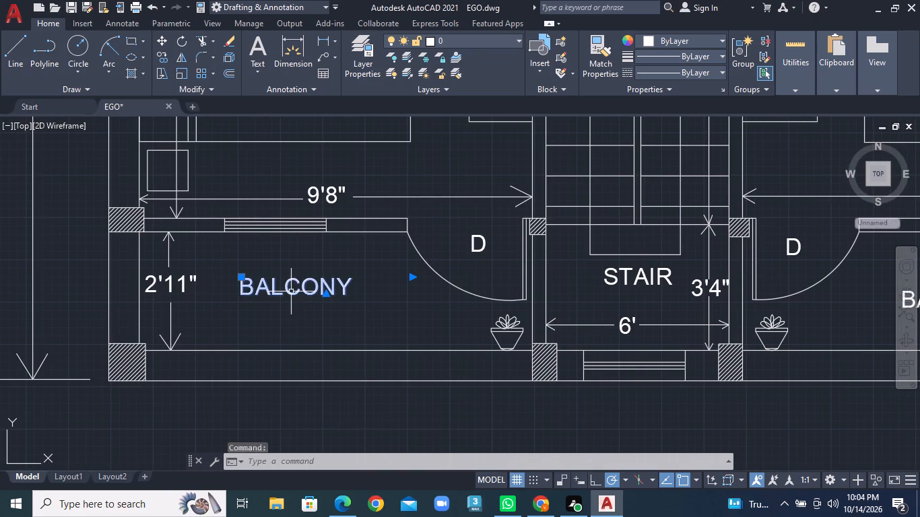
{"action": "right_click", "coordinate": [291, 291]}
{"action": "left_click", "coordinate": [336, 255]}
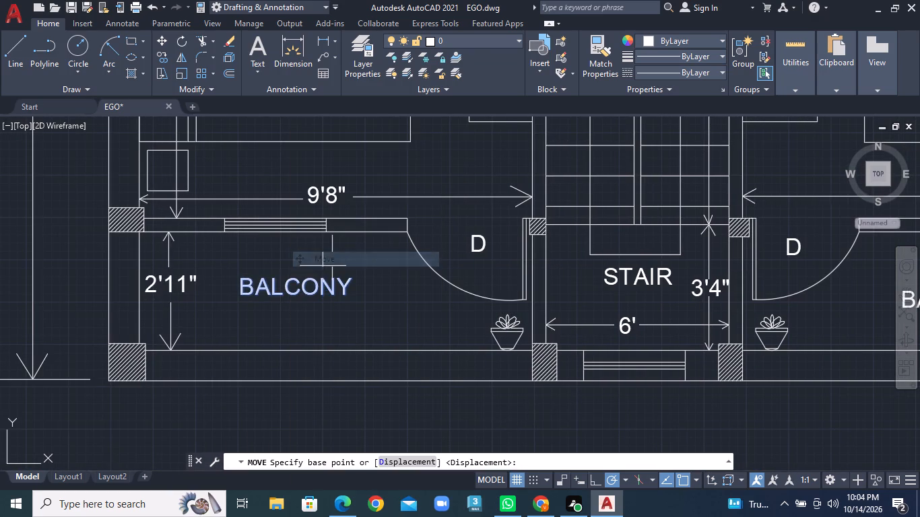
{"action": "left_click", "coordinate": [292, 289]}
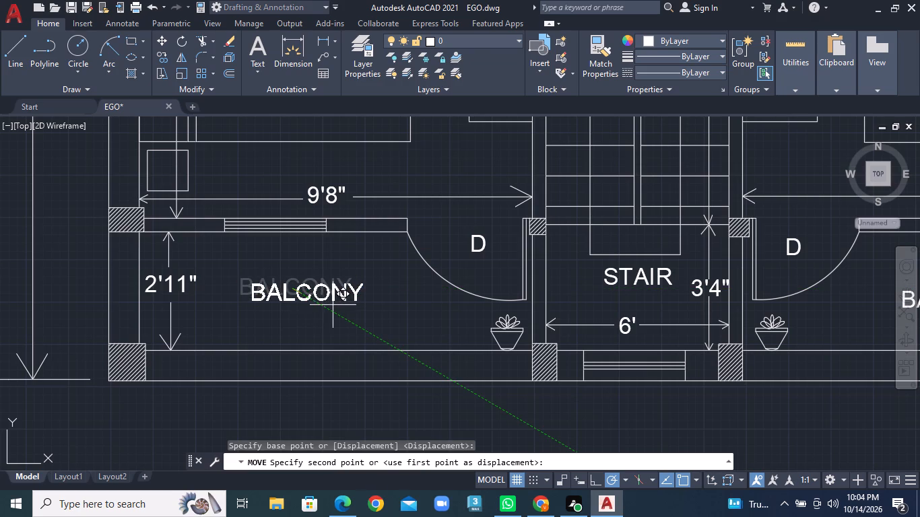
{"action": "double_click", "coordinate": [333, 305]}
Examine the lower bedrooms, staircase and balconies, and the floor plan as a whole, for label placement.
{"action": "middle_click_drag", "start_coordinate": [265, 206], "coordinate": [257, 318]}
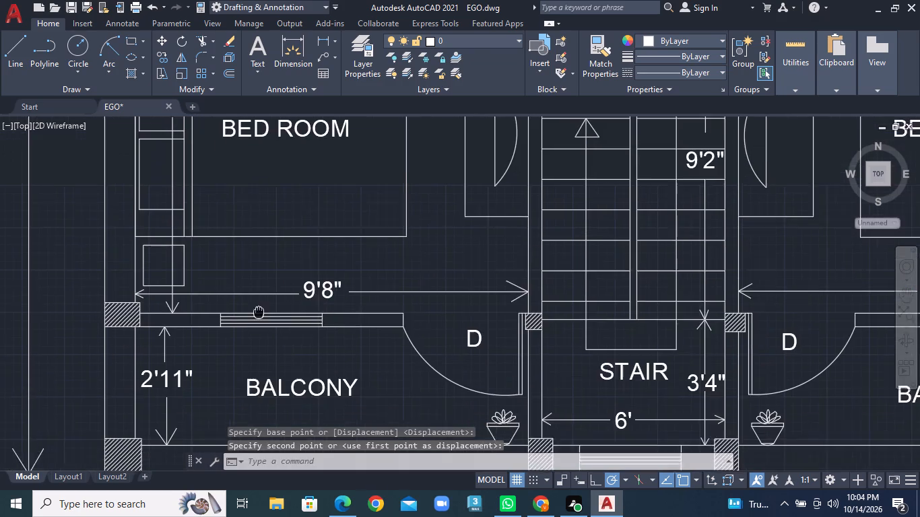
{"action": "scroll", "coordinate": [317, 279], "scroll_direction": "down", "scroll_amount": 2}
{"action": "middle_click_drag", "start_coordinate": [335, 234], "coordinate": [270, 283]}
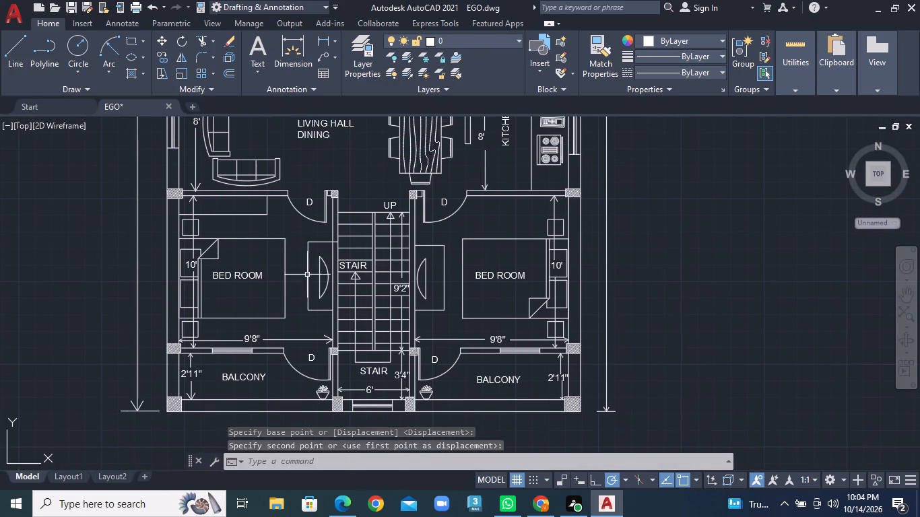
{"action": "scroll", "coordinate": [409, 273], "scroll_direction": "up", "scroll_amount": 1}
{"action": "scroll", "coordinate": [440, 294], "scroll_direction": "down", "scroll_amount": 1}
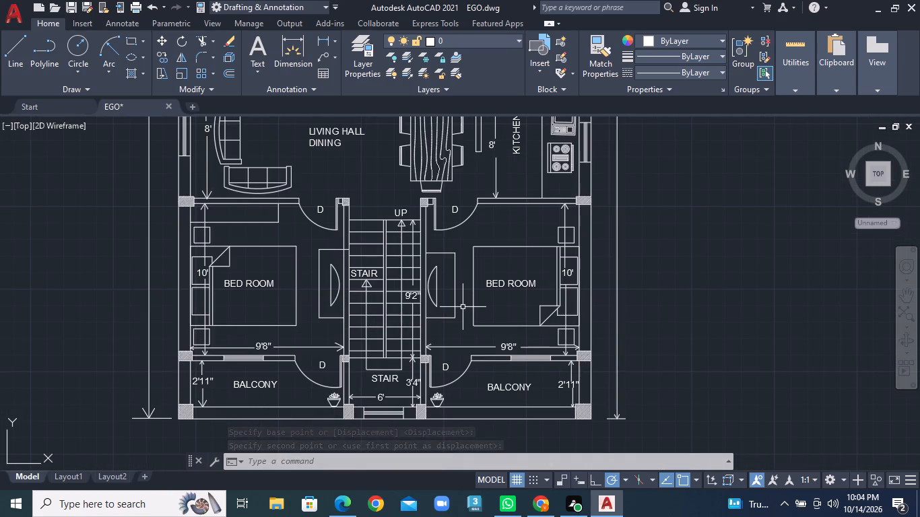
{"action": "scroll", "coordinate": [374, 281], "scroll_direction": "up", "scroll_amount": 1}
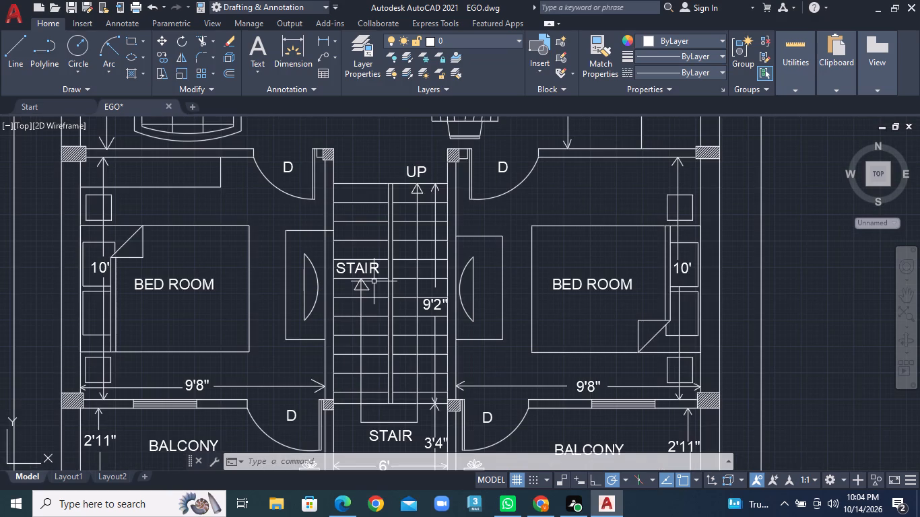
{"action": "middle_click_drag", "start_coordinate": [374, 277], "coordinate": [358, 296]}
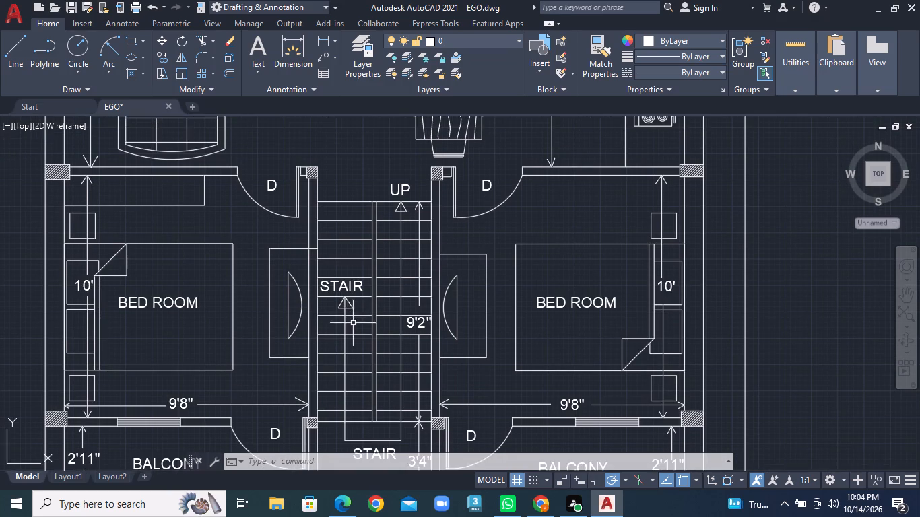
{"action": "scroll", "coordinate": [358, 310], "scroll_direction": "down", "scroll_amount": 2}
{"action": "middle_click_drag", "start_coordinate": [381, 341], "coordinate": [374, 339]}
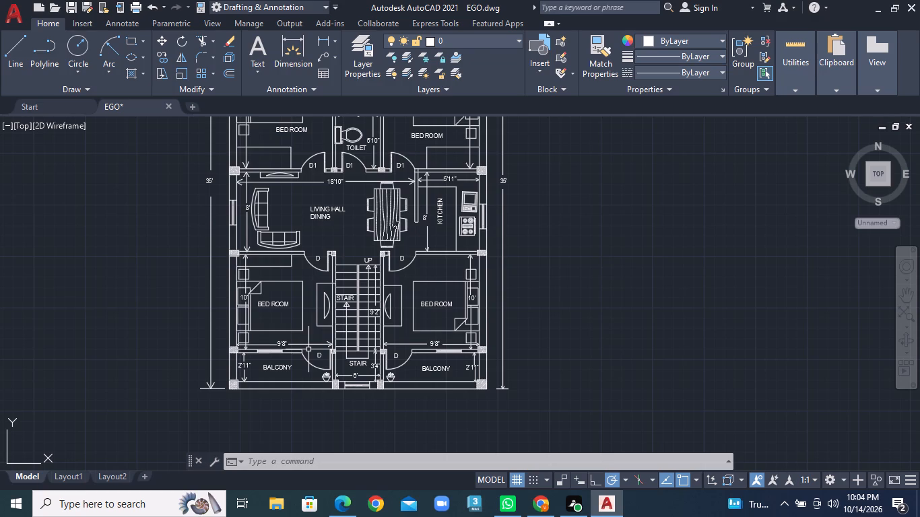
{"action": "scroll", "coordinate": [308, 349], "scroll_direction": "down", "scroll_amount": 2}
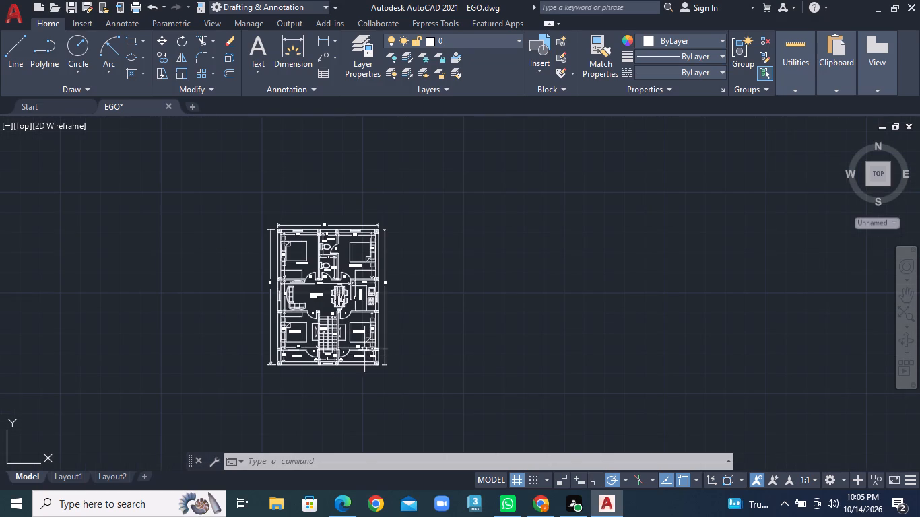
Move the upper left bedroom door's D1 label about 1 15/16" up and to the right, inside the door swing.
{"action": "scroll", "coordinate": [360, 345], "scroll_direction": "up", "scroll_amount": 2}
{"action": "scroll", "coordinate": [341, 261], "scroll_direction": "up", "scroll_amount": 1}
{"action": "middle_click_drag", "start_coordinate": [341, 261], "coordinate": [336, 355]}
{"action": "middle_click_drag", "start_coordinate": [205, 326], "coordinate": [277, 356]}
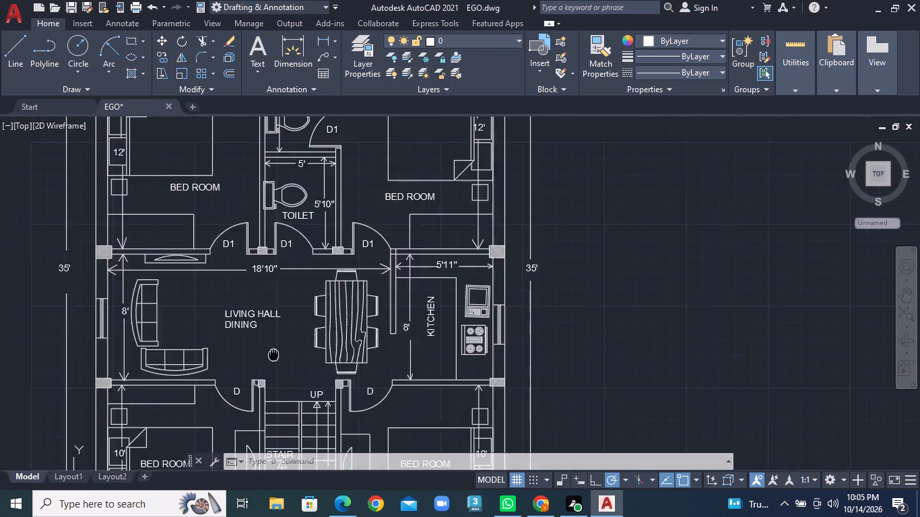
{"action": "middle_click_drag", "start_coordinate": [277, 356], "coordinate": [321, 363]}
{"action": "scroll", "coordinate": [309, 331], "scroll_direction": "up", "scroll_amount": 1}
{"action": "middle_click_drag", "start_coordinate": [321, 285], "coordinate": [264, 335]}
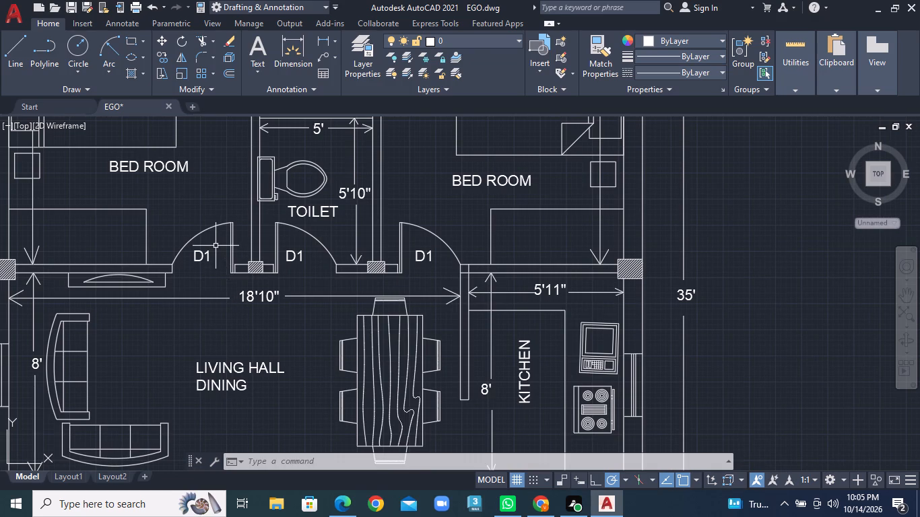
{"action": "scroll", "coordinate": [216, 246], "scroll_direction": "up", "scroll_amount": 2}
{"action": "left_click", "coordinate": [177, 269]}
{"action": "right_click", "coordinate": [177, 269]}
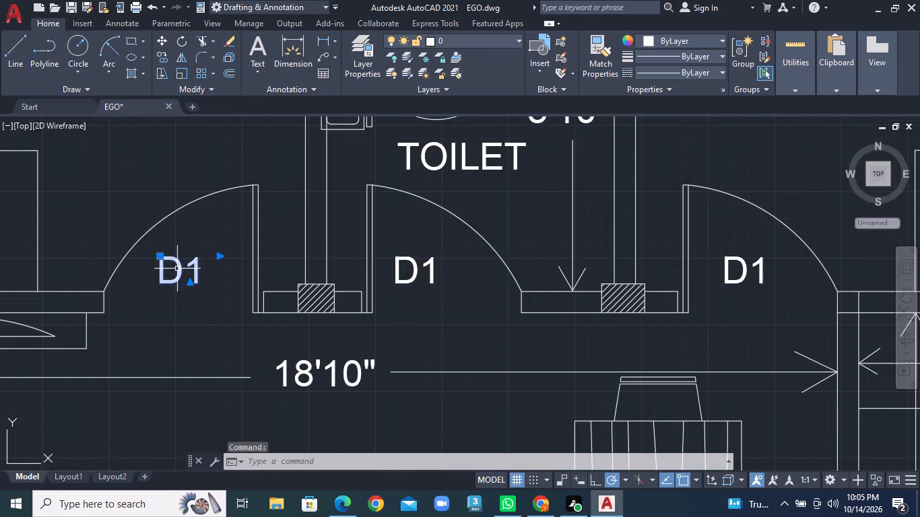
{"action": "left_click", "coordinate": [209, 258]}
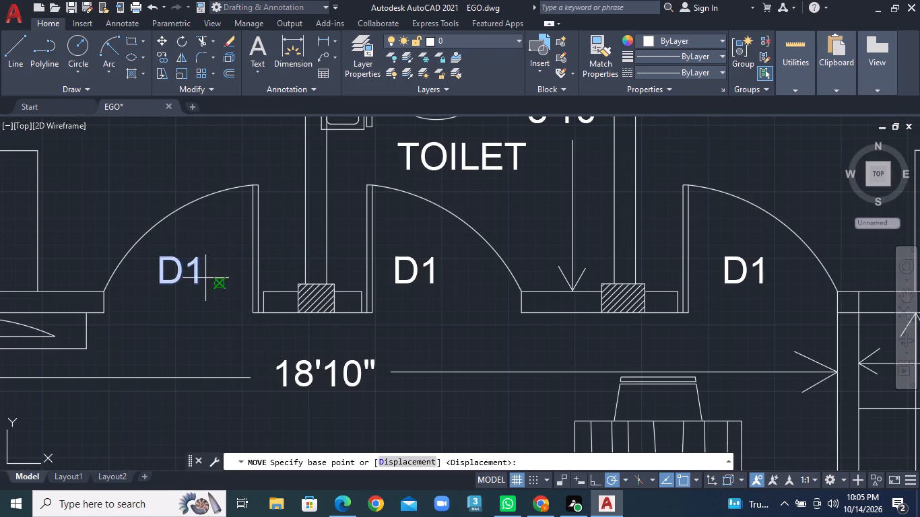
{"action": "left_click", "coordinate": [184, 277]}
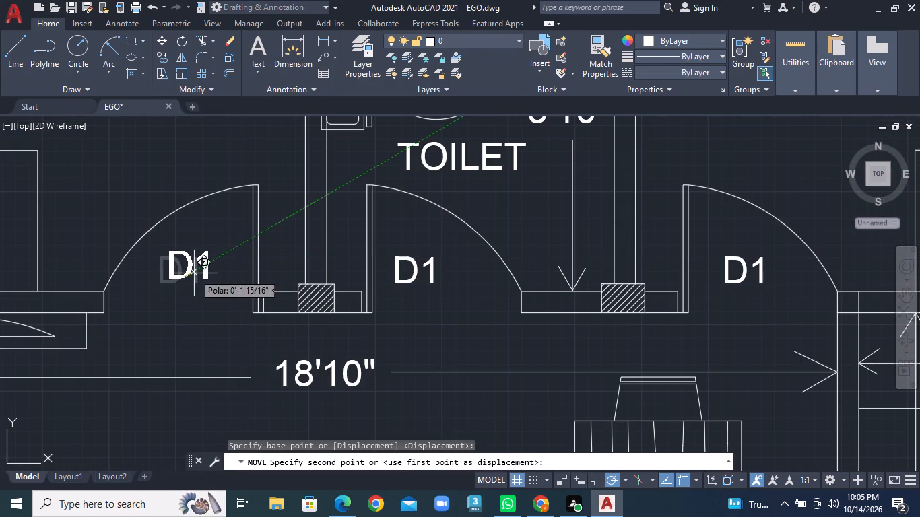
{"action": "left_click", "coordinate": [194, 273]}
Move the lower toilet door's D1 label slightly up and to the right, inside the door swing.
{"action": "left_click", "coordinate": [397, 282]}
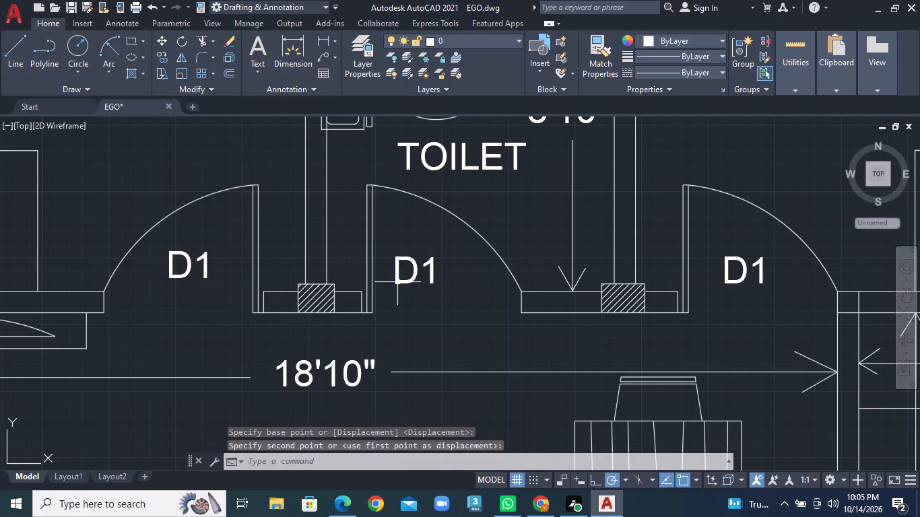
{"action": "right_click", "coordinate": [397, 282]}
{"action": "left_click", "coordinate": [436, 265]}
{"action": "left_click", "coordinate": [423, 271]}
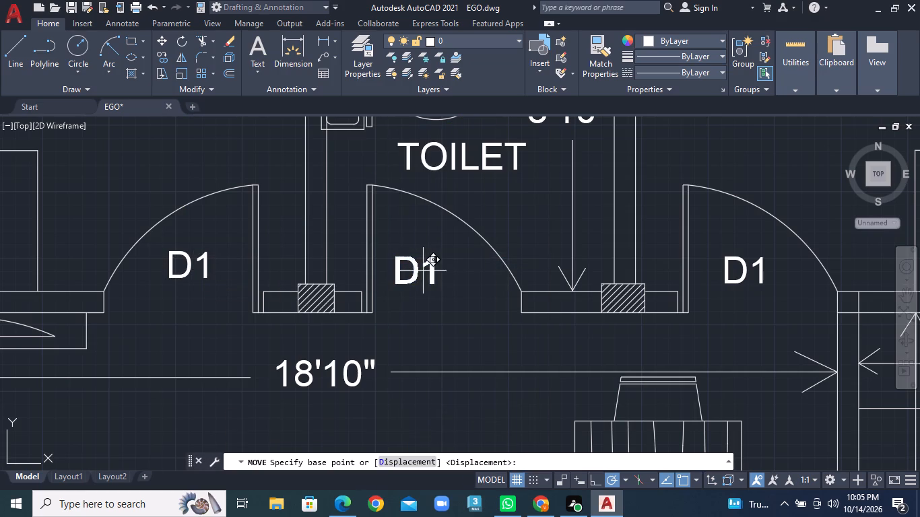
{"action": "left_click", "coordinate": [432, 259]}
Examine the labels and dimensions from the living hall and kitchen down to the lower bedrooms, stairs and balconies.
{"action": "scroll", "coordinate": [465, 293], "scroll_direction": "down", "scroll_amount": 2}
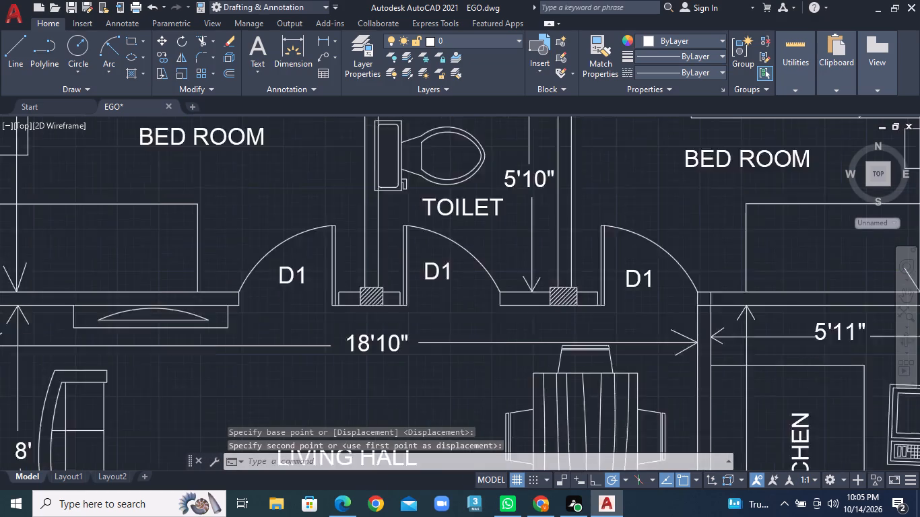
{"action": "middle_click_drag", "start_coordinate": [226, 331], "coordinate": [315, 263]}
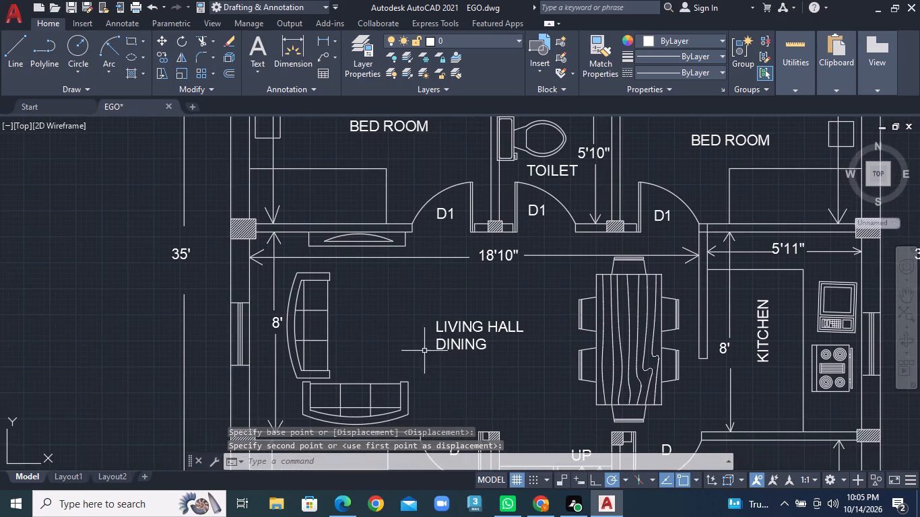
{"action": "middle_click_drag", "start_coordinate": [424, 351], "coordinate": [400, 273]}
{"action": "scroll", "coordinate": [265, 238], "scroll_direction": "up", "scroll_amount": 3}
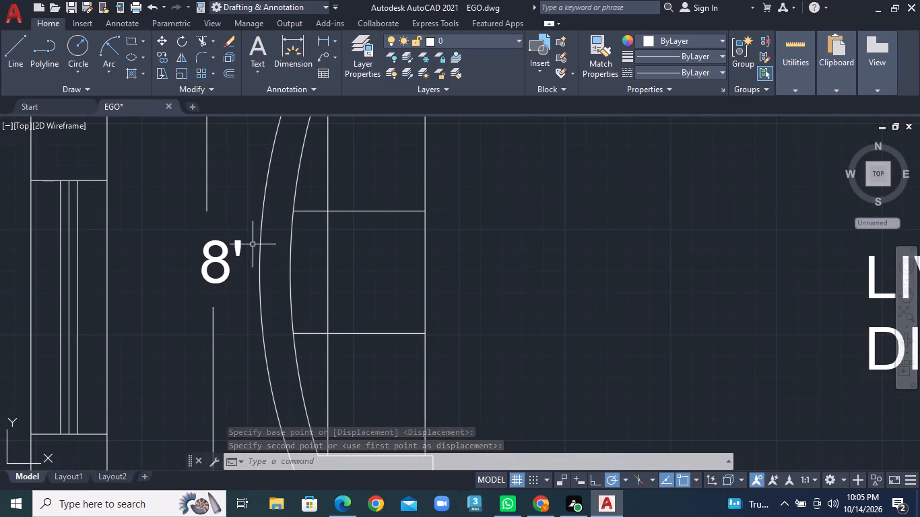
{"action": "scroll", "coordinate": [338, 274], "scroll_direction": "down", "scroll_amount": 3}
{"action": "middle_click_drag", "start_coordinate": [546, 345], "coordinate": [372, 318]}
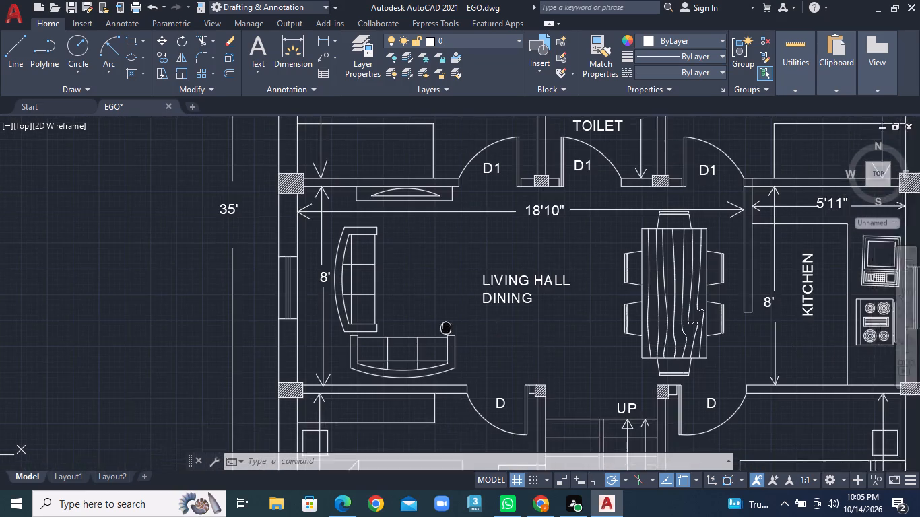
{"action": "middle_click_drag", "start_coordinate": [372, 318], "coordinate": [354, 316]}
{"action": "scroll", "coordinate": [628, 326], "scroll_direction": "down", "scroll_amount": 1}
{"action": "middle_click_drag", "start_coordinate": [654, 316], "coordinate": [581, 228]}
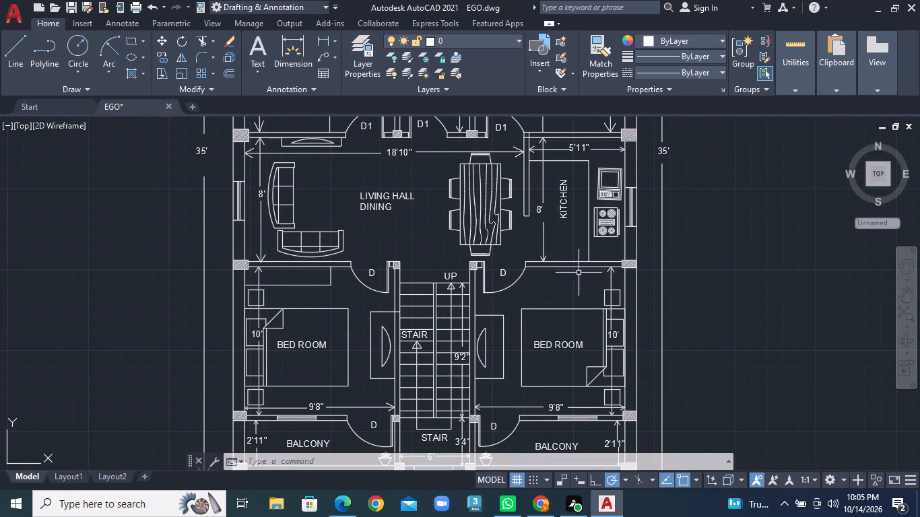
{"action": "middle_click_drag", "start_coordinate": [575, 339], "coordinate": [550, 225]}
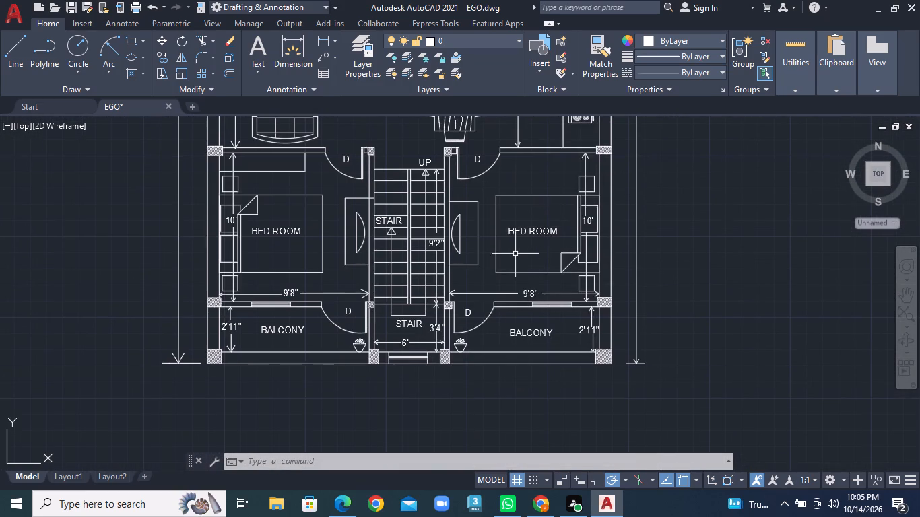
Examine the lower bedrooms, balconies and staircase, the kitchen and living hall, and the whole floor plan for remaining label and dimension details.
{"action": "scroll", "coordinate": [523, 246], "scroll_direction": "up", "scroll_amount": 1}
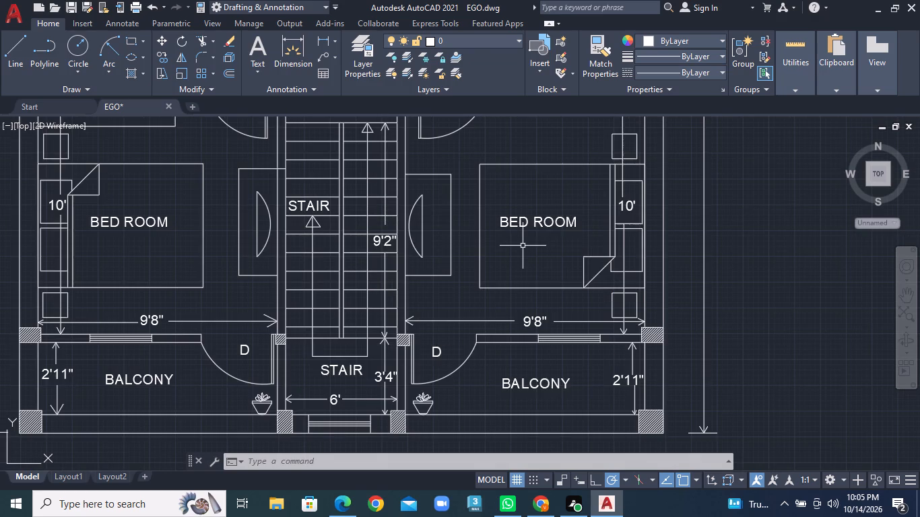
{"action": "scroll", "coordinate": [325, 246], "scroll_direction": "down", "scroll_amount": 1}
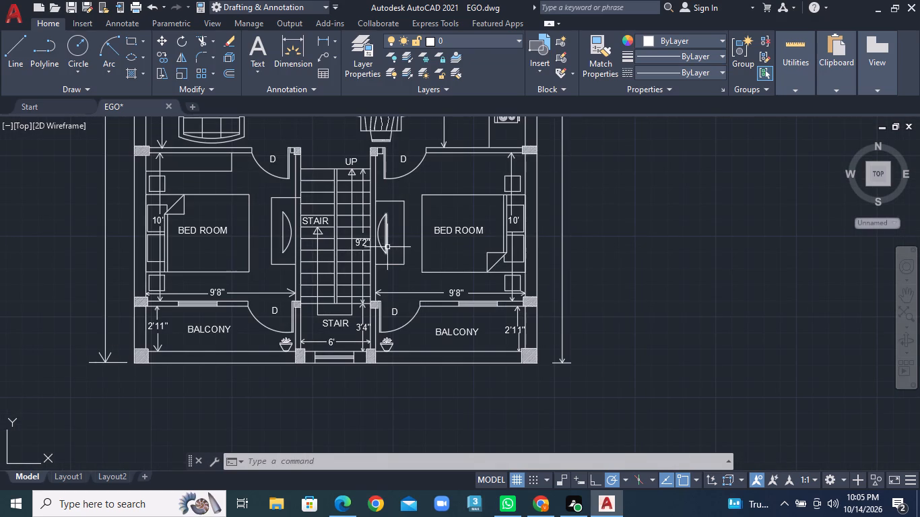
{"action": "scroll", "coordinate": [440, 318], "scroll_direction": "up", "scroll_amount": 1}
{"action": "middle_click_drag", "start_coordinate": [468, 264], "coordinate": [455, 298]}
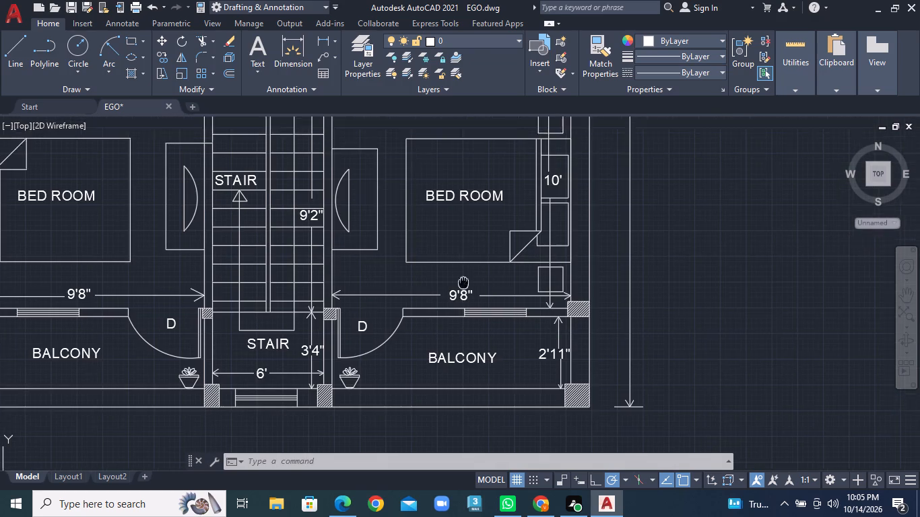
{"action": "middle_click_drag", "start_coordinate": [455, 298], "coordinate": [426, 382]}
{"action": "middle_click_drag", "start_coordinate": [419, 216], "coordinate": [418, 386]}
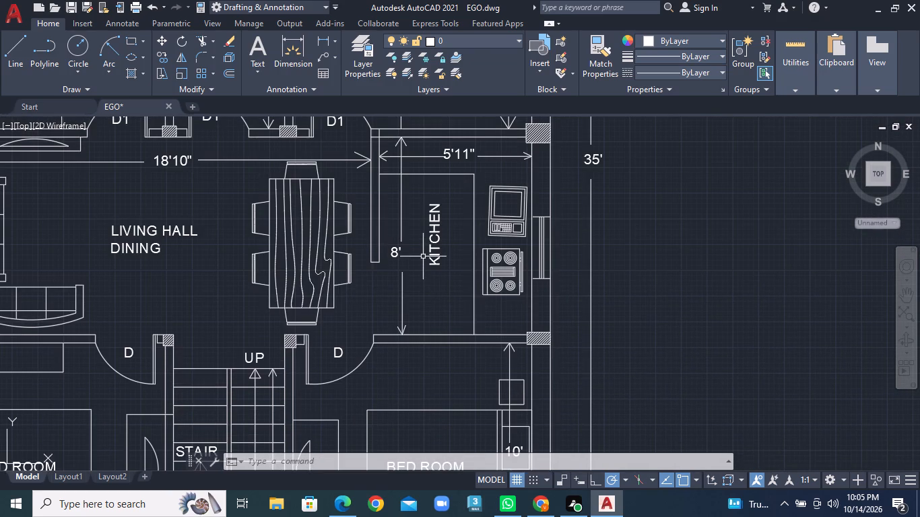
{"action": "middle_click_drag", "start_coordinate": [423, 256], "coordinate": [465, 374]}
{"action": "scroll", "coordinate": [405, 272], "scroll_direction": "down", "scroll_amount": 2}
{"action": "middle_click_drag", "start_coordinate": [405, 273], "coordinate": [414, 325]}
{"action": "middle_click_drag", "start_coordinate": [415, 304], "coordinate": [474, 273]}
{"action": "scroll", "coordinate": [473, 273], "scroll_direction": "down", "scroll_amount": 1}
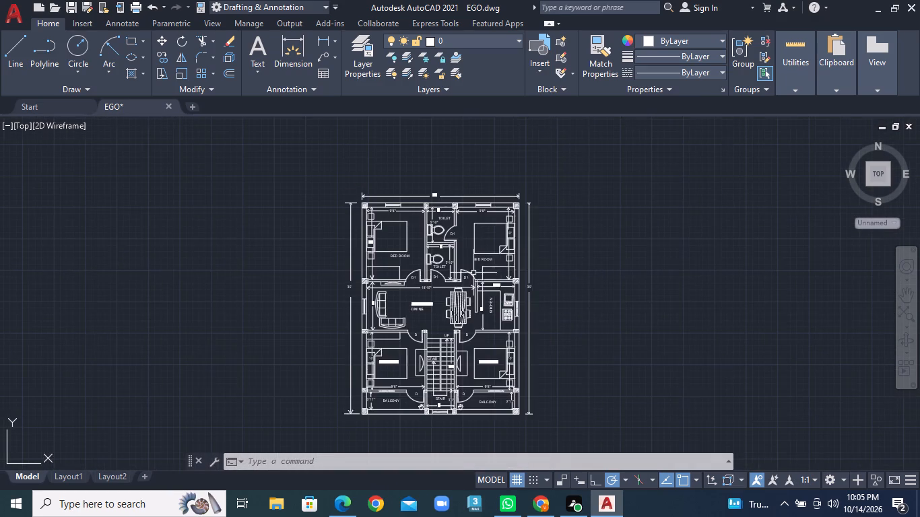
{"action": "middle_click_drag", "start_coordinate": [480, 281], "coordinate": [482, 240]}
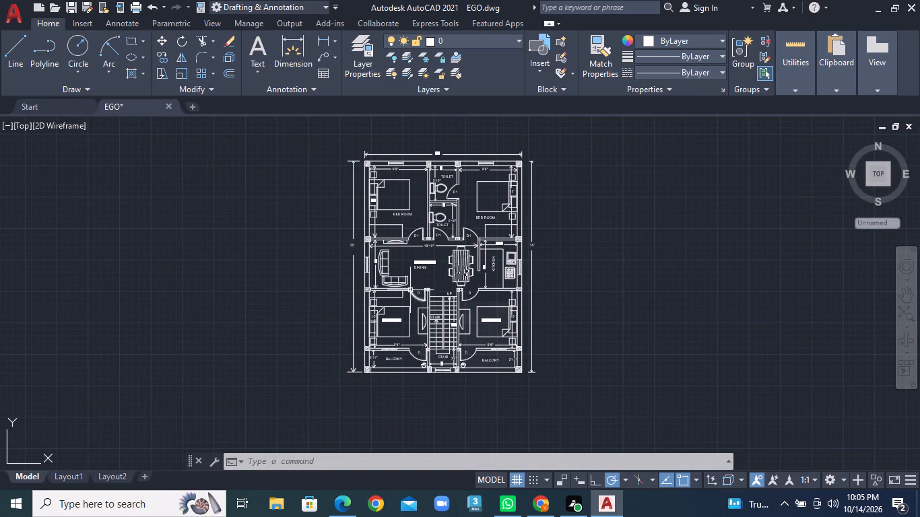
{"action": "scroll", "coordinate": [410, 269], "scroll_direction": "up", "scroll_amount": 2}
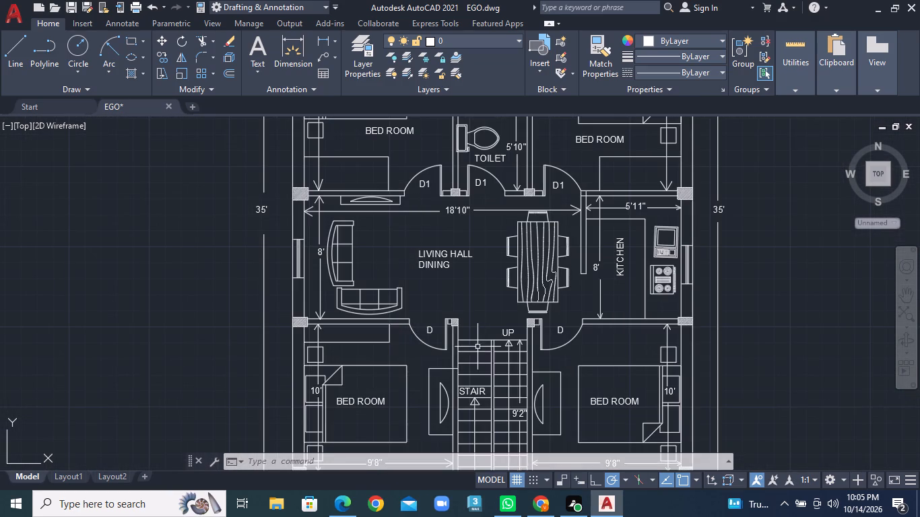
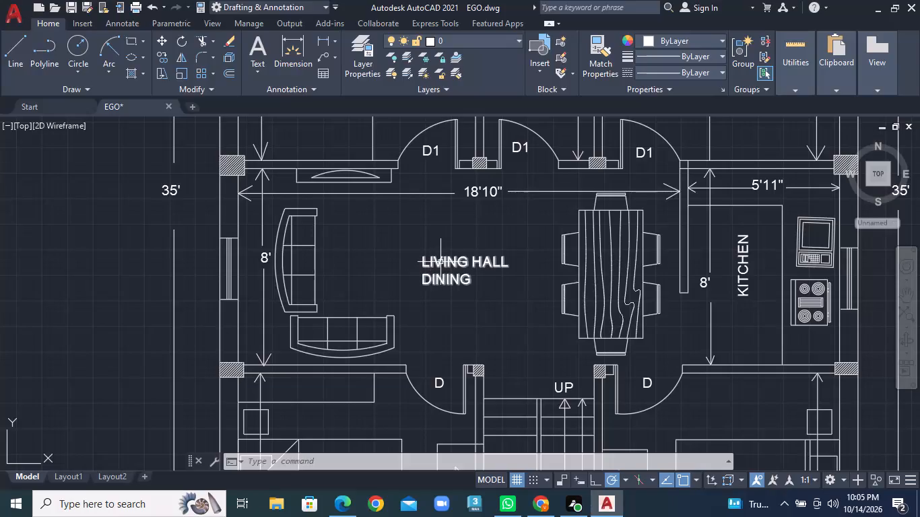
Move the LIVING HALL DINING label horizontally about 10 inches to the left, away from the dining table.
{"action": "left_click", "coordinate": [440, 266]}
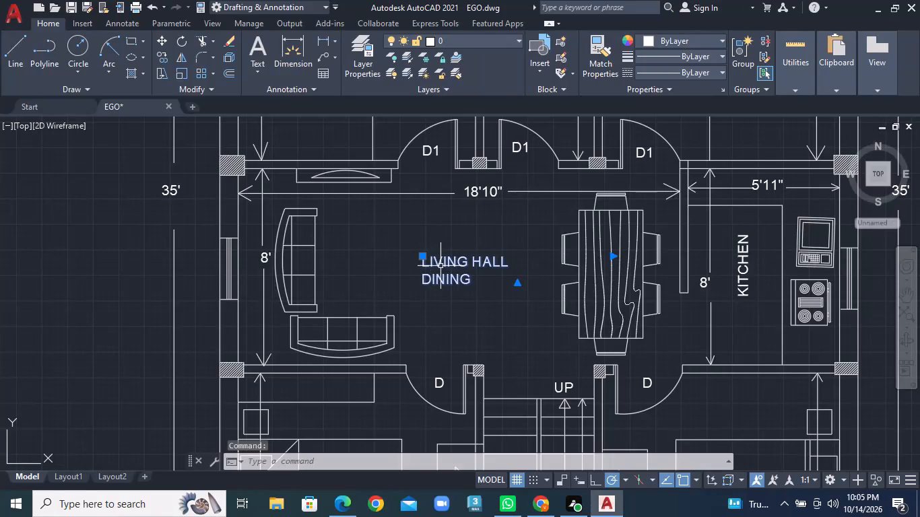
{"action": "right_click", "coordinate": [440, 266]}
{"action": "left_click", "coordinate": [466, 258]}
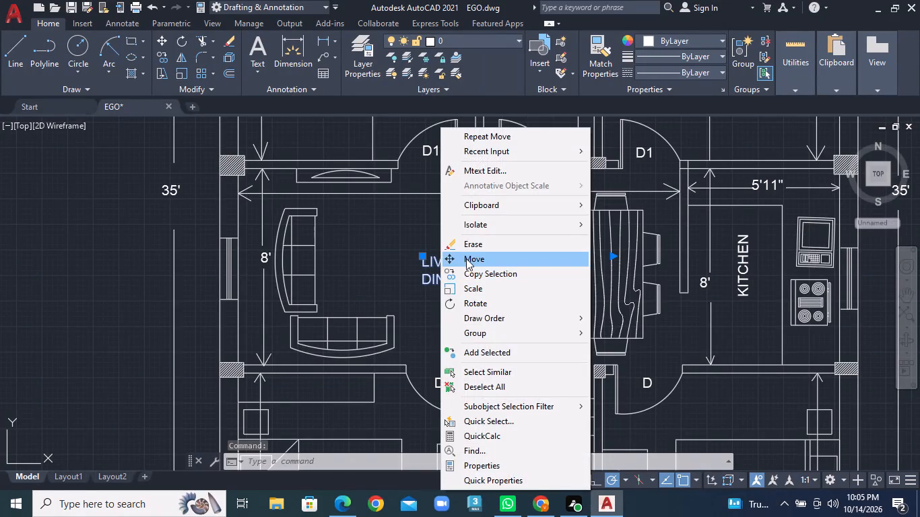
{"action": "left_click", "coordinate": [432, 281]}
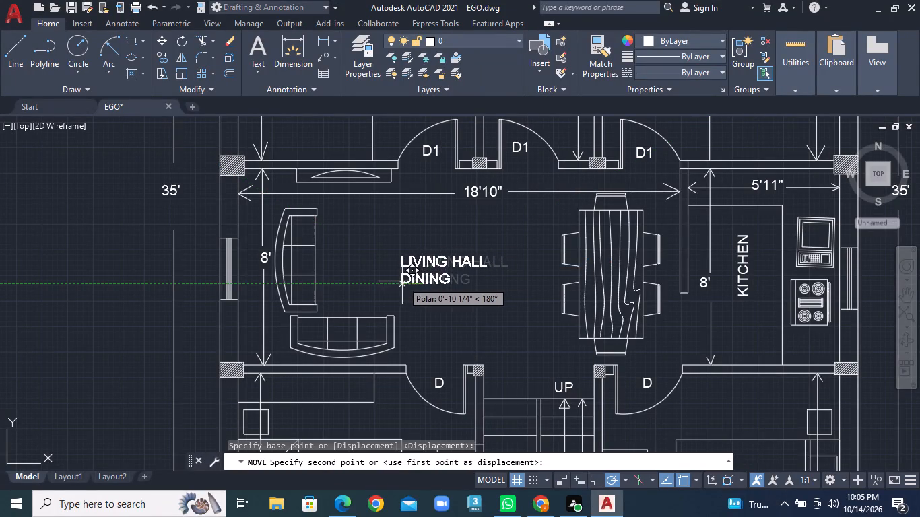
{"action": "left_click", "coordinate": [412, 284]}
Add a multiline text label W just above the window in the upper left bedroom's outer wall.
{"action": "scroll", "coordinate": [216, 284], "scroll_direction": "down", "scroll_amount": 1}
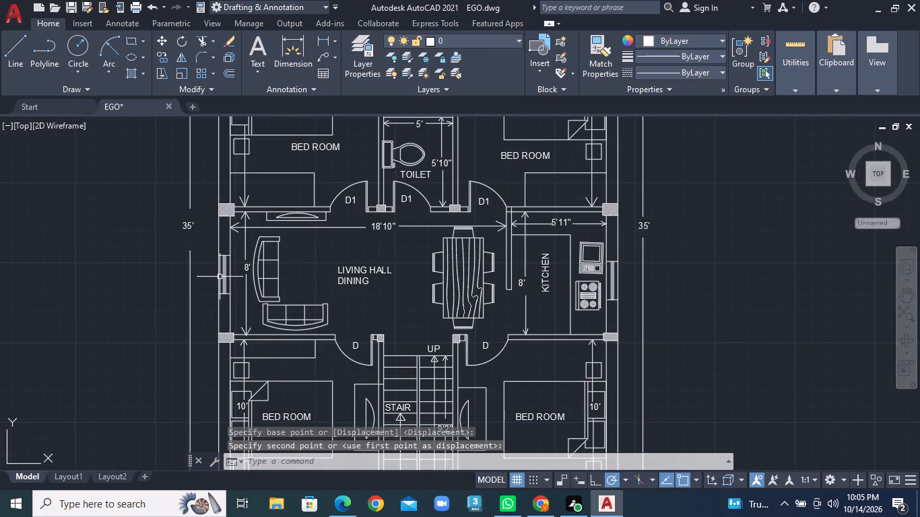
{"action": "middle_click_drag", "start_coordinate": [231, 218], "coordinate": [240, 347]}
{"action": "scroll", "coordinate": [325, 133], "scroll_direction": "up", "scroll_amount": 1}
{"action": "middle_click_drag", "start_coordinate": [325, 133], "coordinate": [304, 262]}
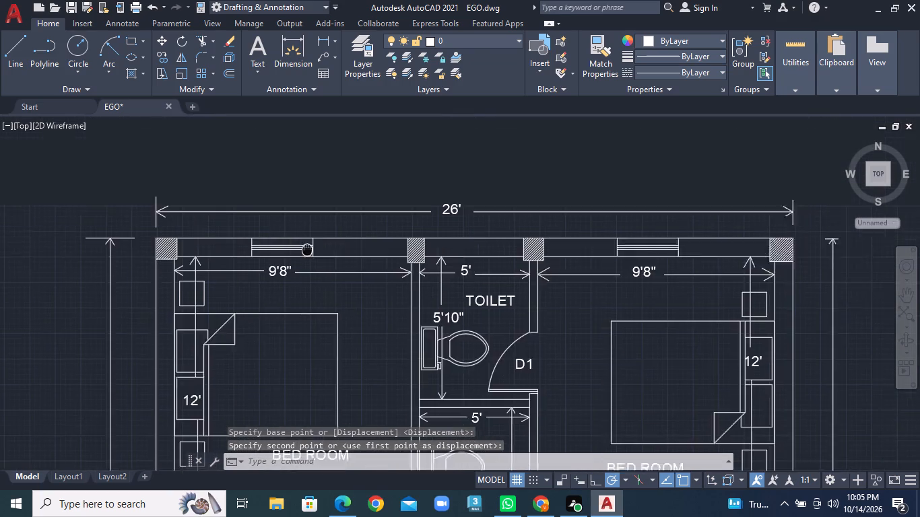
{"action": "middle_click_drag", "start_coordinate": [304, 262], "coordinate": [304, 263]}
{"action": "scroll", "coordinate": [304, 247], "scroll_direction": "up", "scroll_amount": 3}
{"action": "right_click_drag", "start_coordinate": [294, 250], "coordinate": [298, 243]}
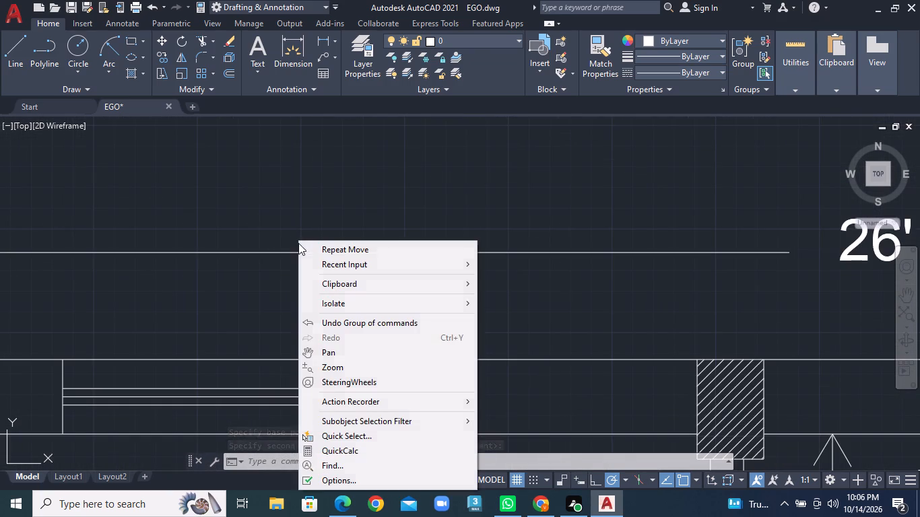
{"action": "middle_click_drag", "start_coordinate": [298, 243], "coordinate": [354, 163]}
{"action": "left_click", "coordinate": [262, 67]}
{"action": "left_click", "coordinate": [264, 94]}
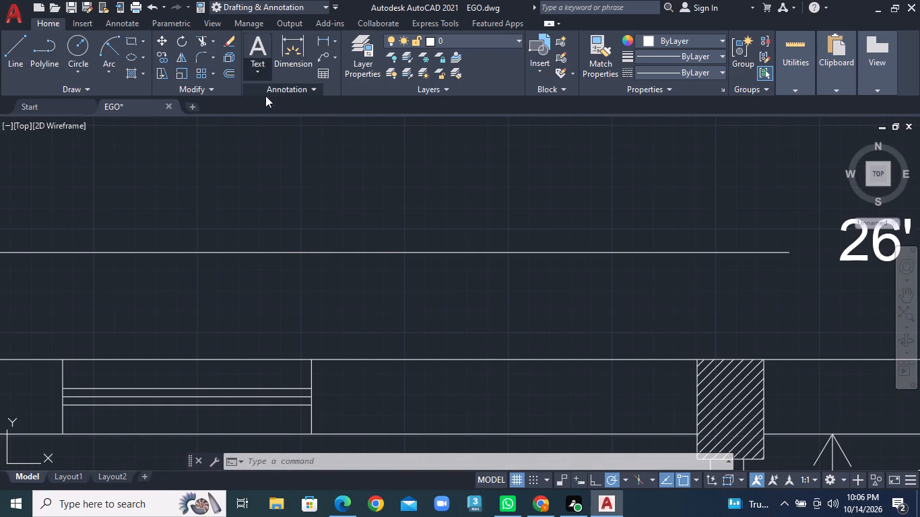
{"action": "middle_click_drag", "start_coordinate": [307, 289], "coordinate": [421, 226]}
{"action": "left_click", "coordinate": [280, 246]}
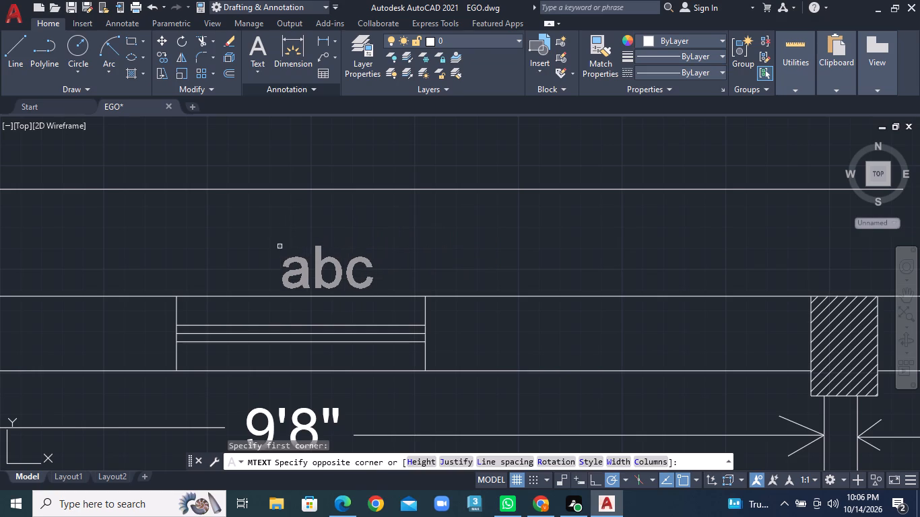
{"action": "left_click", "coordinate": [320, 283]}
{"action": "key", "text": "w"}
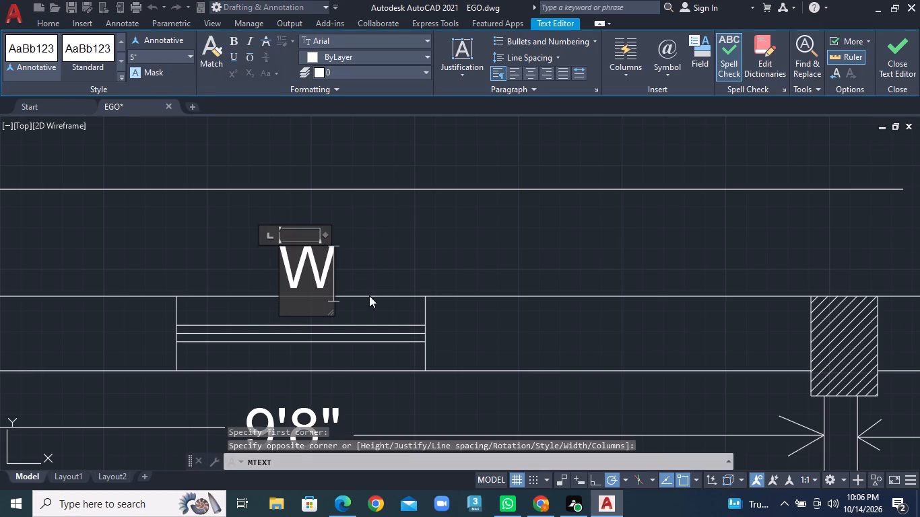
{"action": "left_click", "coordinate": [462, 267]}
Add a multiline text label W just above the window in the upper right bedroom's outer wall.
{"action": "scroll", "coordinate": [464, 267], "scroll_direction": "down", "scroll_amount": 3}
{"action": "middle_click_drag", "start_coordinate": [661, 290], "coordinate": [540, 296]}
{"action": "middle_click", "coordinate": [366, 296]}
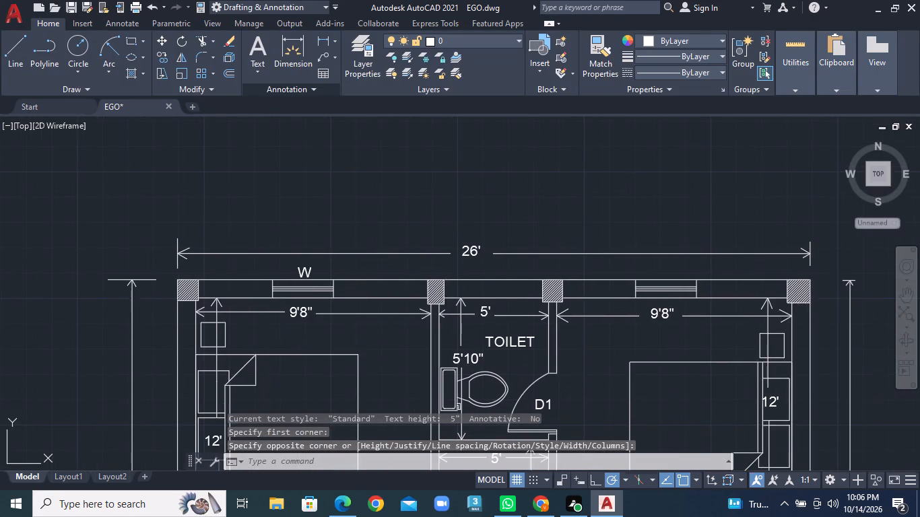
{"action": "scroll", "coordinate": [515, 283], "scroll_direction": "up", "scroll_amount": 1}
{"action": "middle_click_drag", "start_coordinate": [702, 291], "coordinate": [278, 281]}
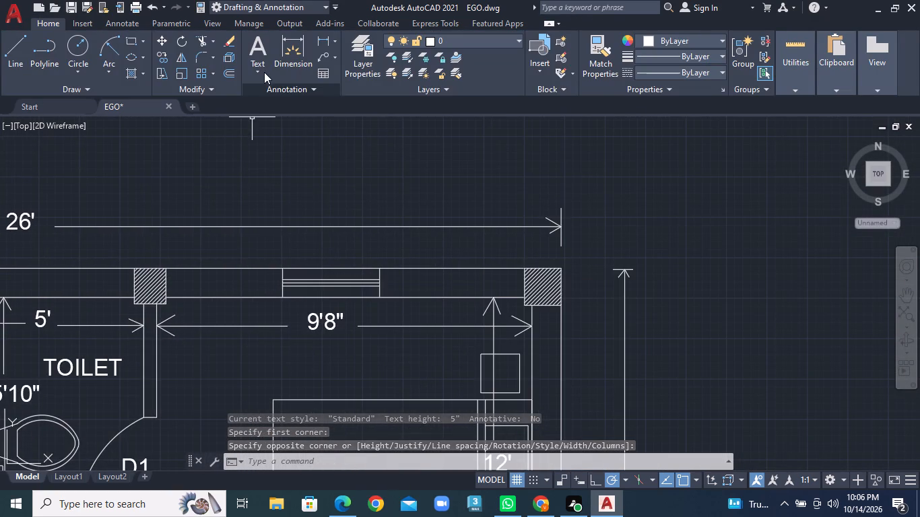
{"action": "left_click", "coordinate": [260, 72]}
{"action": "left_click", "coordinate": [274, 96]}
{"action": "scroll", "coordinate": [306, 246], "scroll_direction": "up", "scroll_amount": 1}
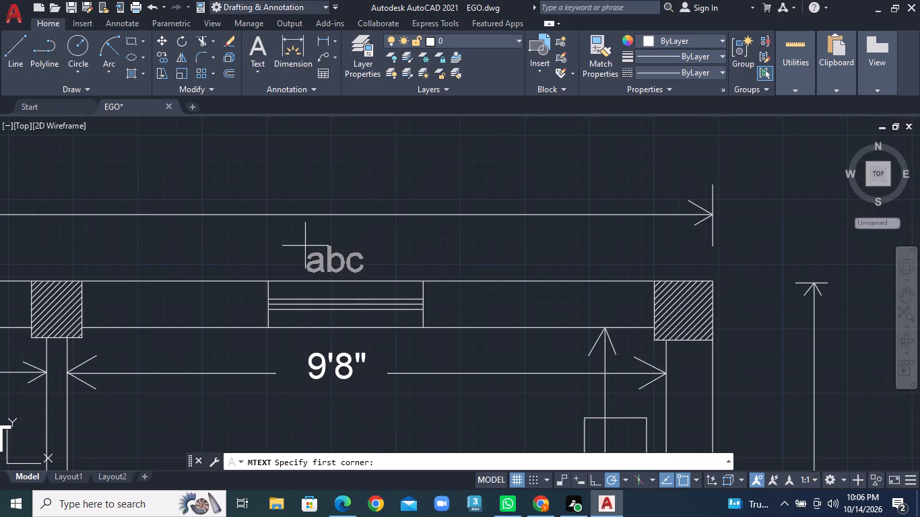
{"action": "left_click", "coordinate": [304, 239]}
{"action": "left_click", "coordinate": [368, 275]}
{"action": "key", "text": "w"}
{"action": "scroll", "coordinate": [379, 282], "scroll_direction": "down", "scroll_amount": 2}
{"action": "left_click", "coordinate": [423, 273]}
Add a multiline text label W outside the kitchen window, between the outer wall and the 35' dimension.
{"action": "scroll", "coordinate": [409, 303], "scroll_direction": "down", "scroll_amount": 1}
{"action": "middle_click_drag", "start_coordinate": [463, 374], "coordinate": [428, 211]}
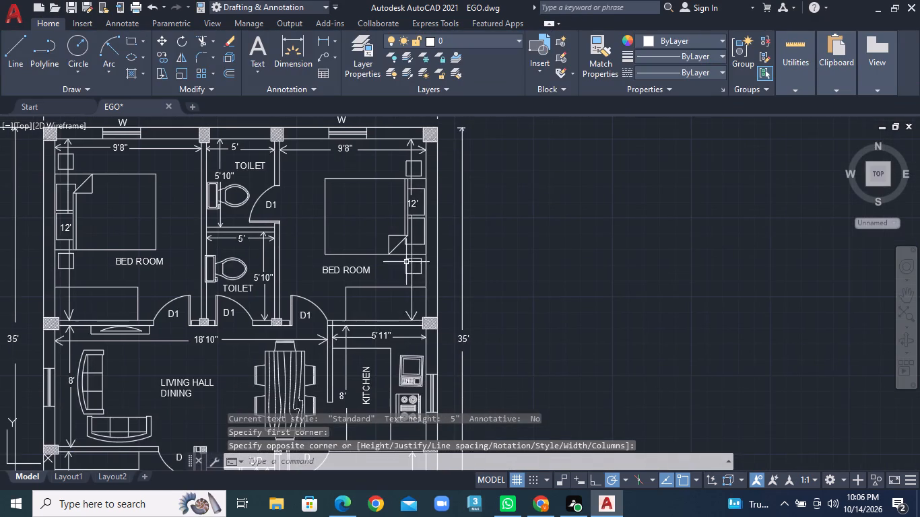
{"action": "middle_click_drag", "start_coordinate": [427, 319], "coordinate": [428, 212]}
{"action": "scroll", "coordinate": [407, 269], "scroll_direction": "up", "scroll_amount": 3}
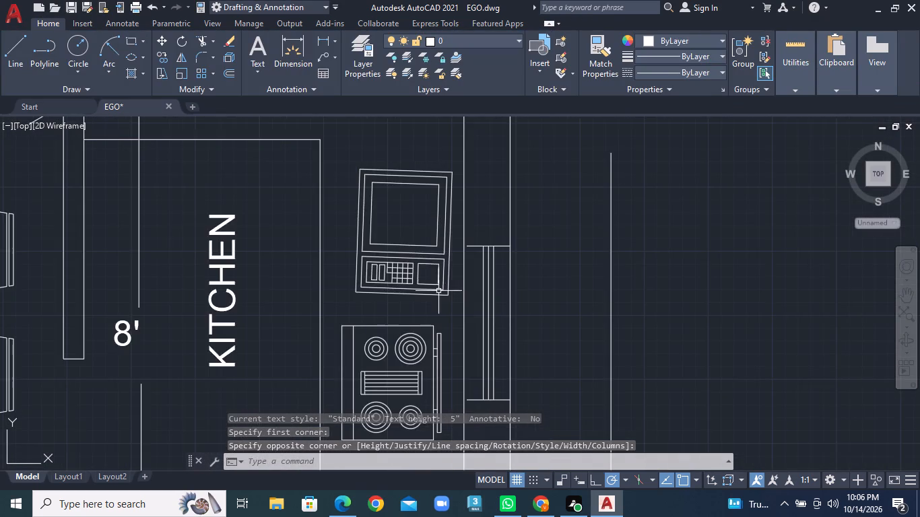
{"action": "middle_click_drag", "start_coordinate": [430, 285], "coordinate": [293, 269]}
{"action": "left_click", "coordinate": [253, 67]}
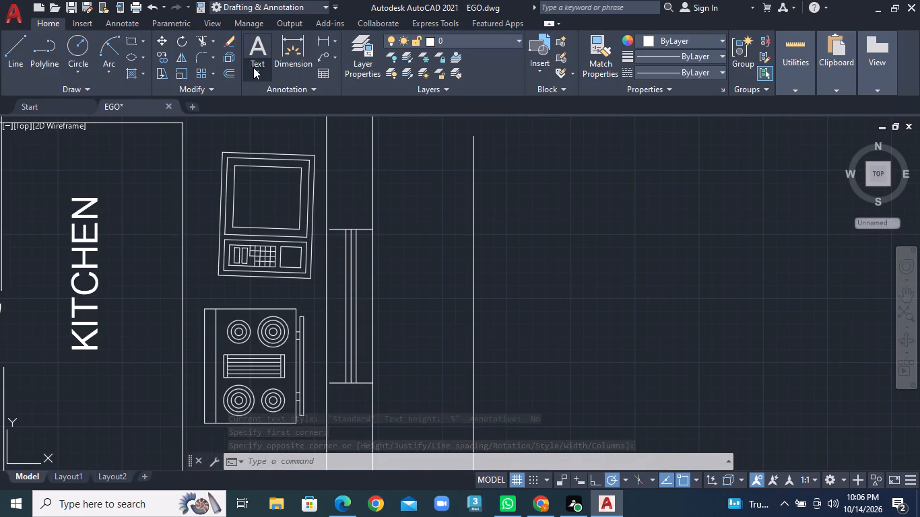
{"action": "left_click", "coordinate": [294, 95]}
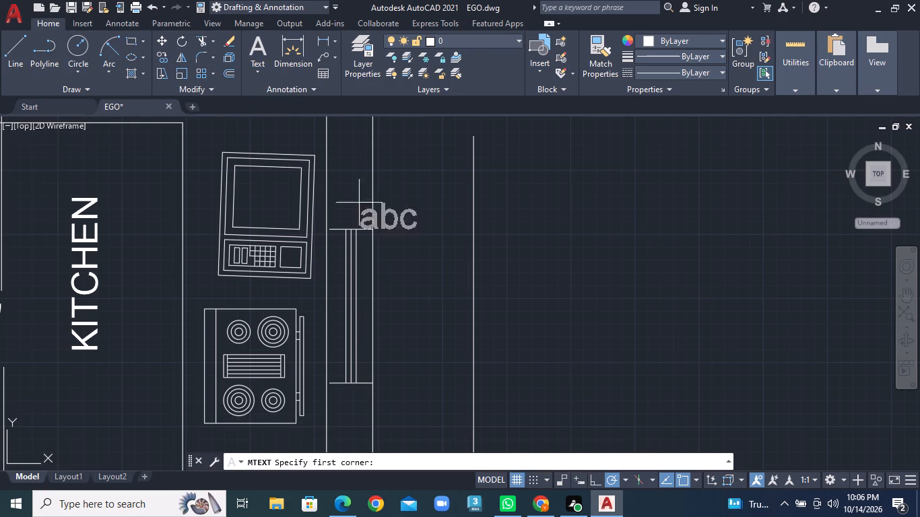
{"action": "left_click", "coordinate": [388, 273]}
{"action": "left_click", "coordinate": [440, 351]}
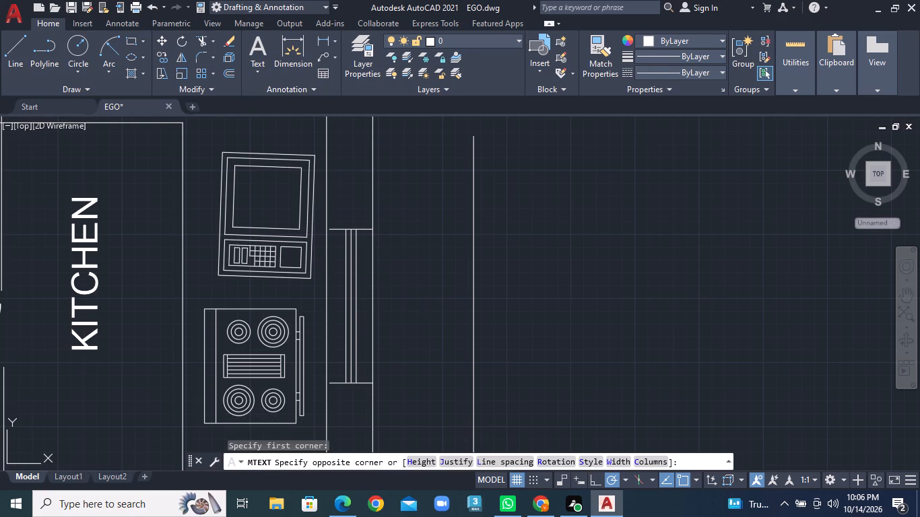
{"action": "key", "text": "w"}
{"action": "left_click", "coordinate": [424, 349]}
Add a multiline text label W below the lower right bedroom's window, on the balcony side.
{"action": "scroll", "coordinate": [399, 353], "scroll_direction": "down", "scroll_amount": 4}
{"action": "middle_click_drag", "start_coordinate": [399, 351], "coordinate": [407, 229]}
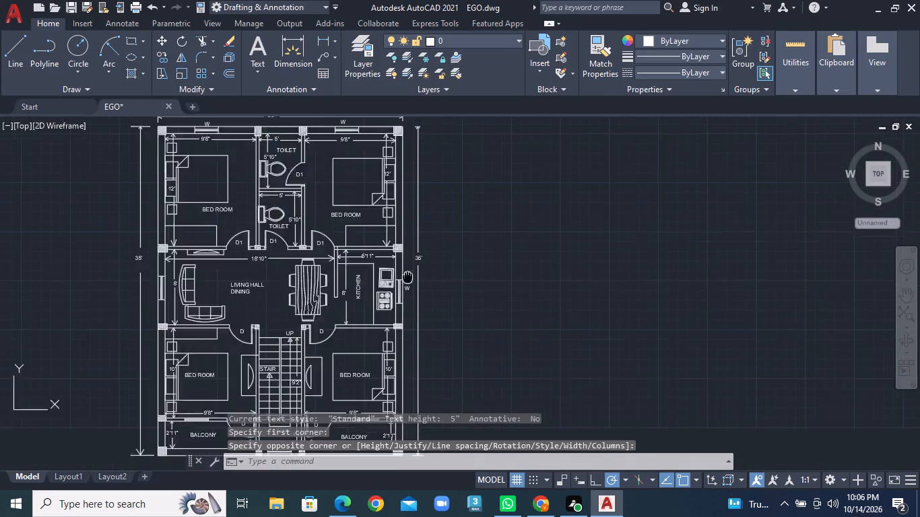
{"action": "middle_click_drag", "start_coordinate": [407, 229], "coordinate": [407, 209]}
{"action": "scroll", "coordinate": [383, 343], "scroll_direction": "up", "scroll_amount": 4}
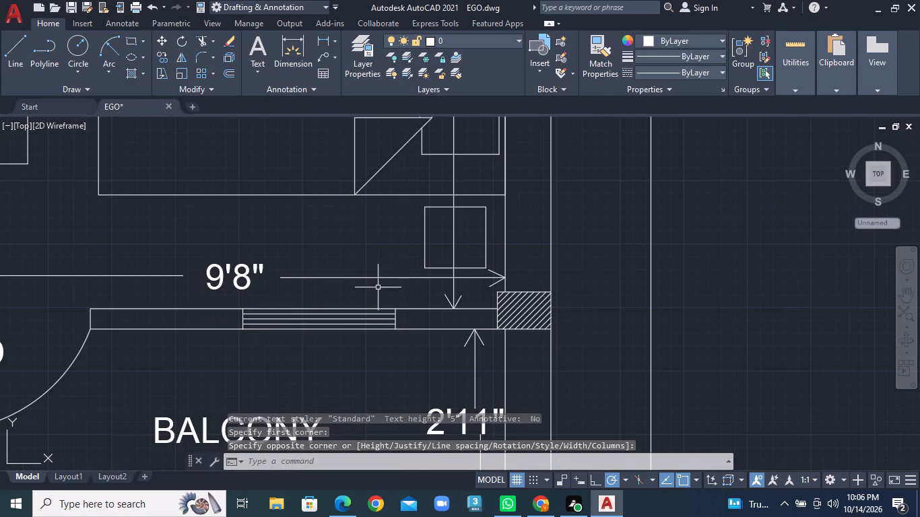
{"action": "middle_click_drag", "start_coordinate": [396, 228], "coordinate": [424, 174]}
{"action": "right_click", "coordinate": [350, 308]}
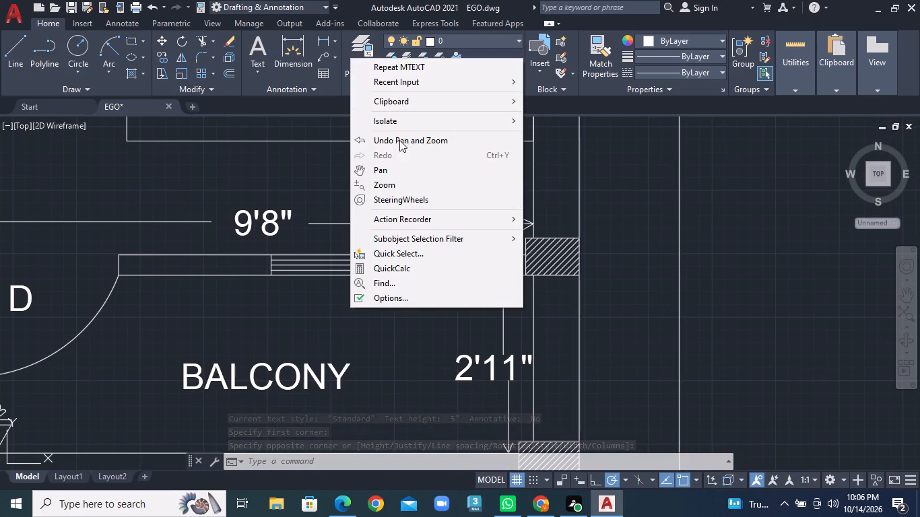
{"action": "left_click", "coordinate": [405, 61]}
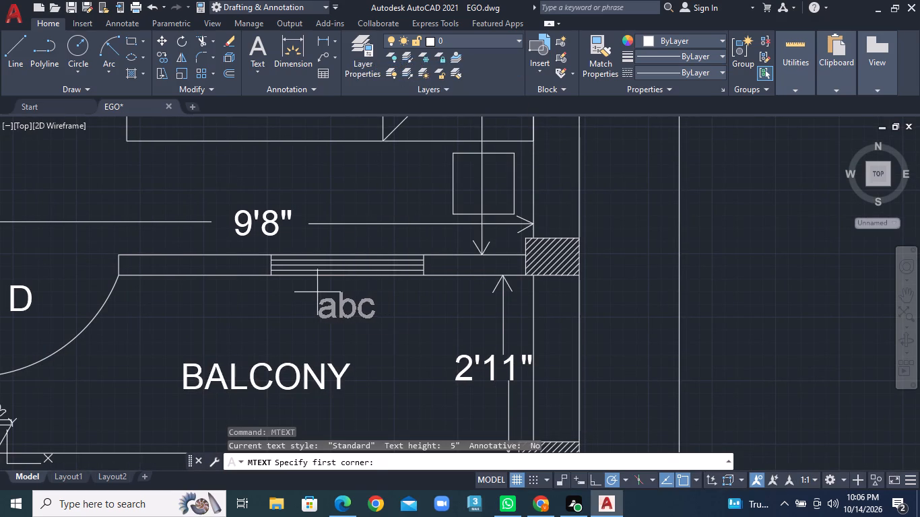
{"action": "left_click", "coordinate": [313, 292]}
{"action": "left_click", "coordinate": [382, 315]}
{"action": "key", "text": "w"}
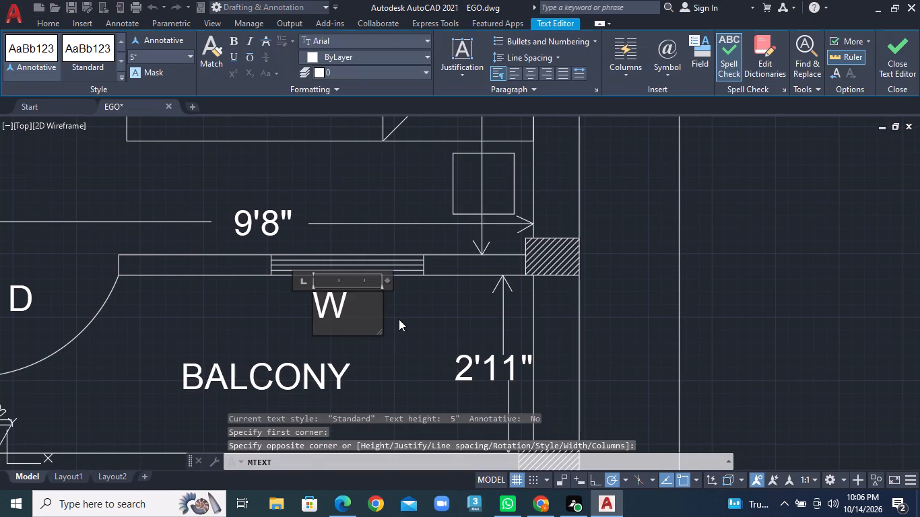
{"action": "left_click", "coordinate": [400, 319]}
Add a multiline text label W below the lower left bedroom's window, on the balcony side.
{"action": "scroll", "coordinate": [362, 300], "scroll_direction": "down", "scroll_amount": 2}
{"action": "middle_click_drag", "start_coordinate": [289, 302], "coordinate": [508, 296]}
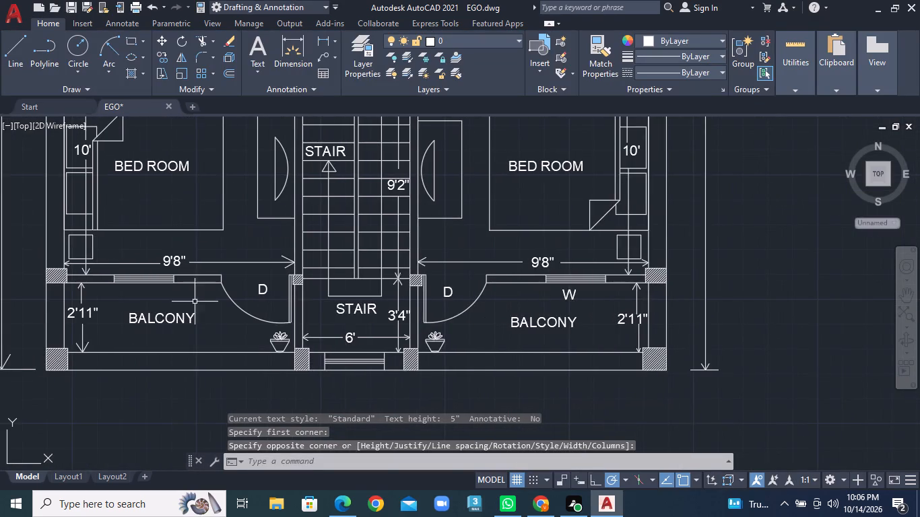
{"action": "middle_click_drag", "start_coordinate": [152, 296], "coordinate": [259, 287]}
{"action": "scroll", "coordinate": [232, 284], "scroll_direction": "up", "scroll_amount": 4}
{"action": "right_click", "coordinate": [232, 284]}
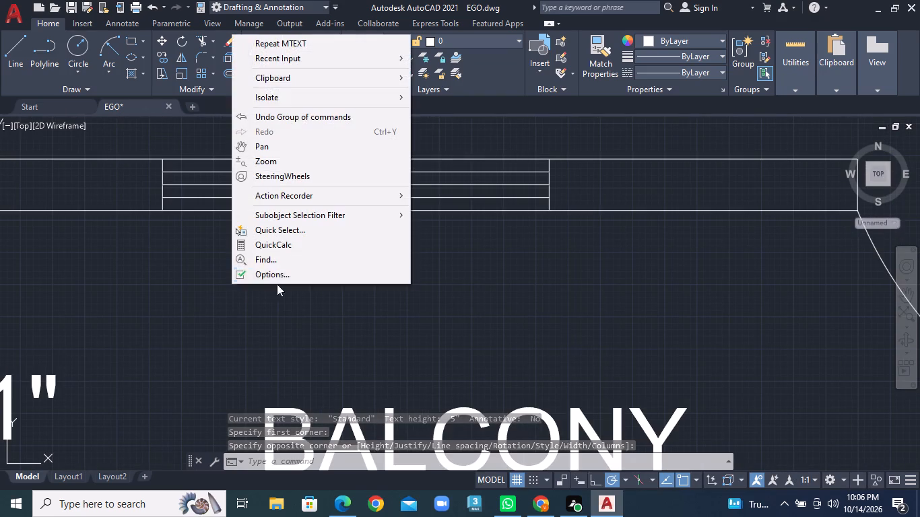
{"action": "left_click", "coordinate": [300, 47]}
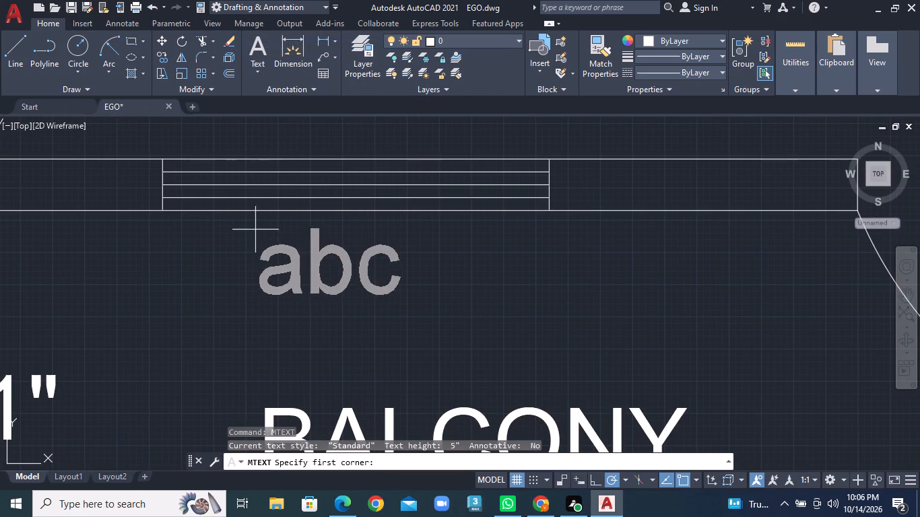
{"action": "left_click", "coordinate": [290, 238]}
{"action": "left_click", "coordinate": [373, 291]}
{"action": "key", "text": "w"}
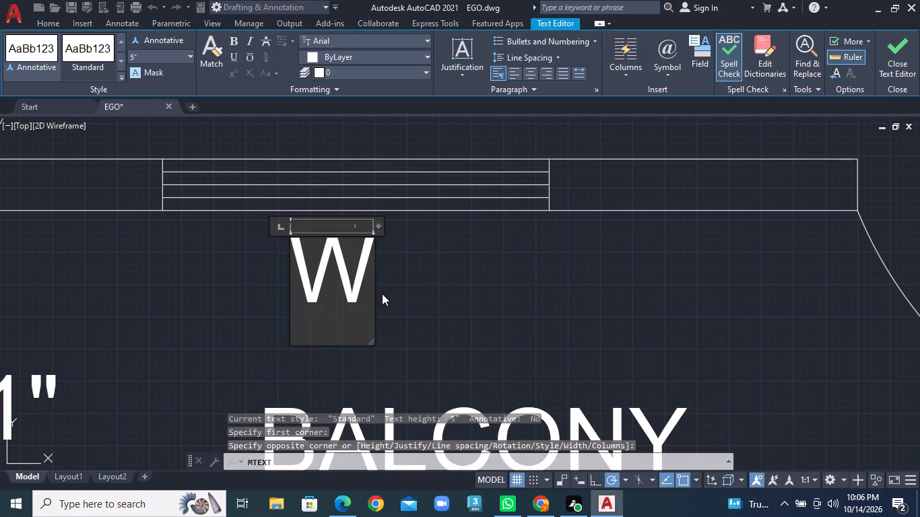
{"action": "left_click", "coordinate": [420, 298]}
Add a multiline text label W outside the living hall window, between the outer wall and the 35' dimension.
{"action": "scroll", "coordinate": [410, 306], "scroll_direction": "down", "scroll_amount": 6}
{"action": "middle_click_drag", "start_coordinate": [395, 232], "coordinate": [317, 321]}
{"action": "middle_click", "coordinate": [315, 322]}
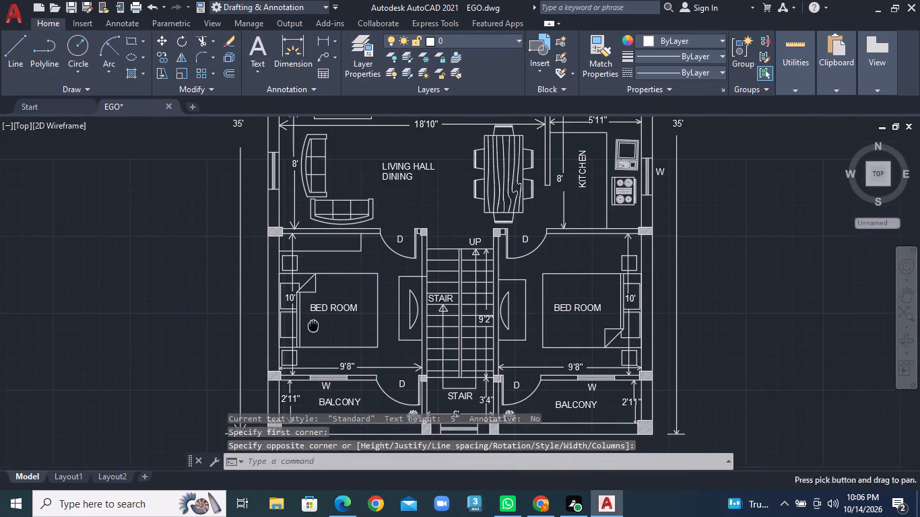
{"action": "middle_click_drag", "start_coordinate": [266, 166], "coordinate": [257, 252]}
{"action": "middle_click", "coordinate": [257, 254]}
{"action": "scroll", "coordinate": [257, 254], "scroll_direction": "up", "scroll_amount": 4}
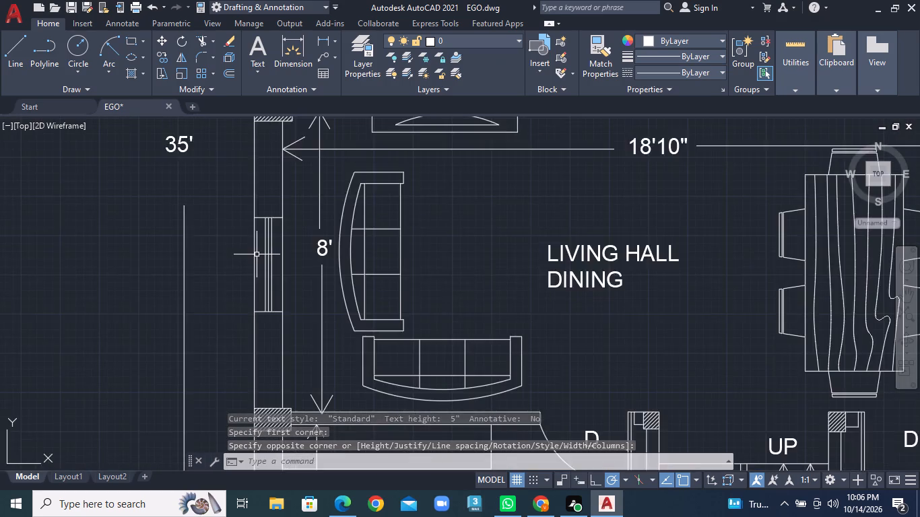
{"action": "left_click", "coordinate": [255, 69]}
{"action": "left_click", "coordinate": [263, 94]}
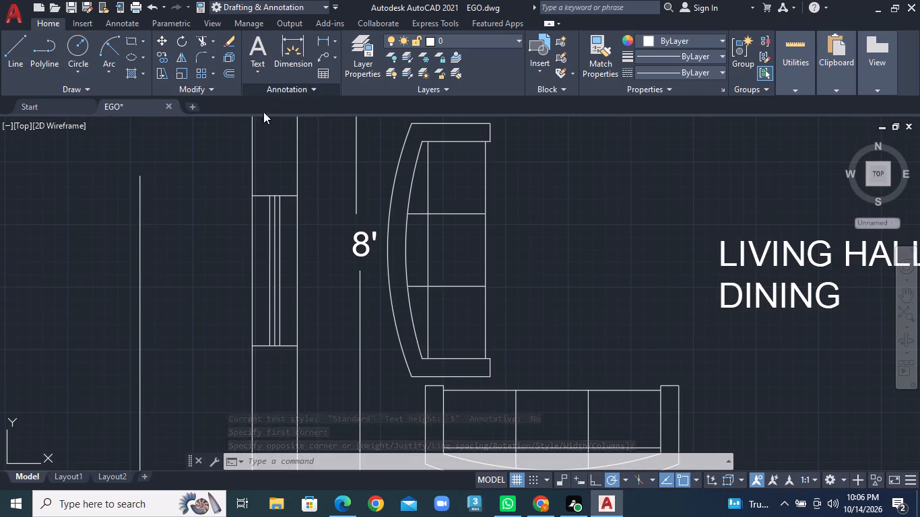
{"action": "left_click", "coordinate": [213, 234]}
{"action": "left_click", "coordinate": [242, 275]}
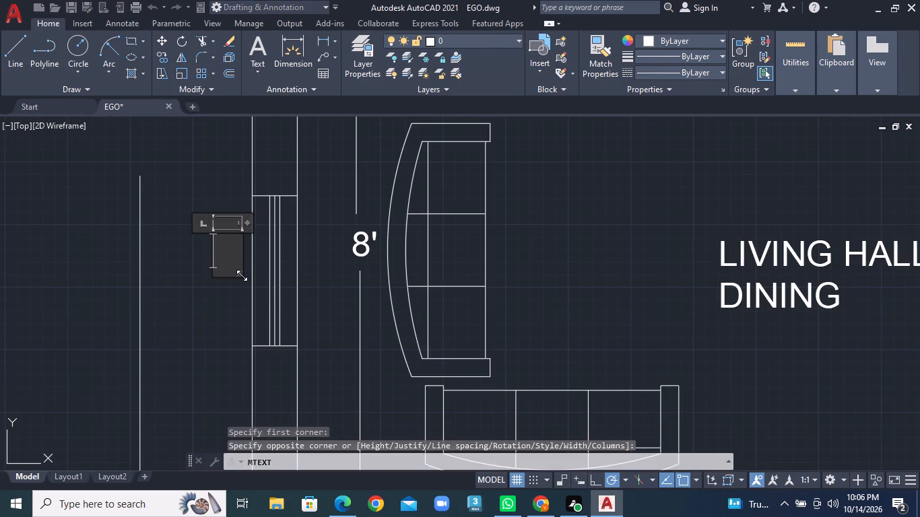
{"action": "key", "text": "w"}
{"action": "left_click", "coordinate": [237, 289]}
Examine the floor plan from the upper bedrooms down to the balconies and stair for remaining unlabelled windows.
{"action": "scroll", "coordinate": [239, 287], "scroll_direction": "down", "scroll_amount": 2}
{"action": "scroll", "coordinate": [337, 264], "scroll_direction": "down", "scroll_amount": 1}
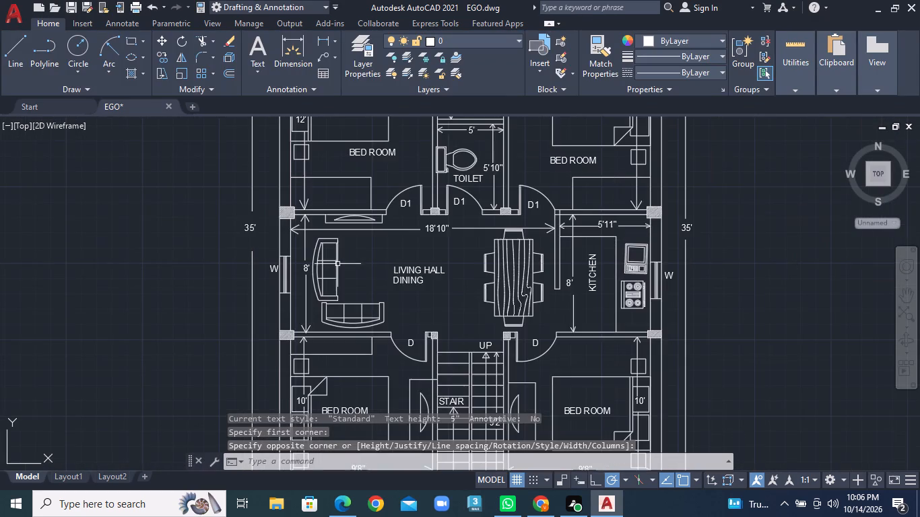
{"action": "middle_click_drag", "start_coordinate": [337, 236], "coordinate": [274, 380]}
{"action": "middle_click_drag", "start_coordinate": [290, 258], "coordinate": [267, 258]}
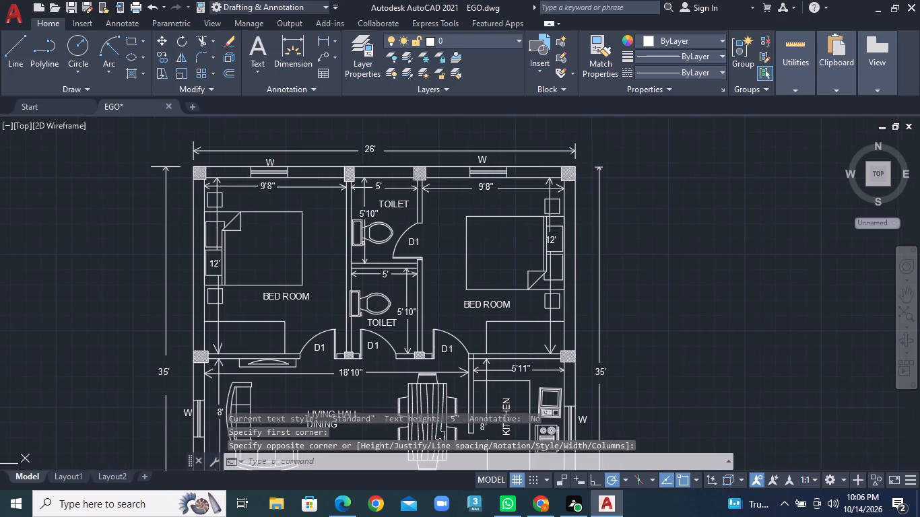
{"action": "scroll", "coordinate": [346, 277], "scroll_direction": "down", "scroll_amount": 1}
{"action": "middle_click_drag", "start_coordinate": [379, 319], "coordinate": [390, 151]}
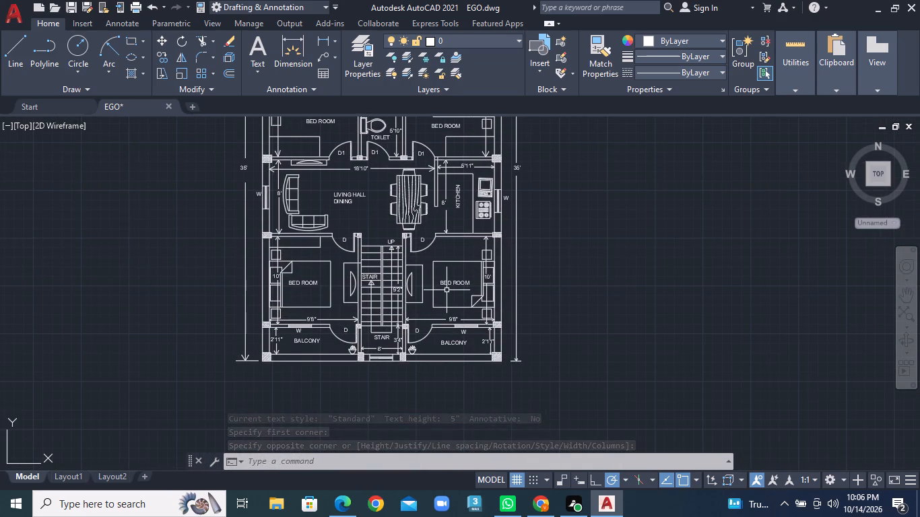
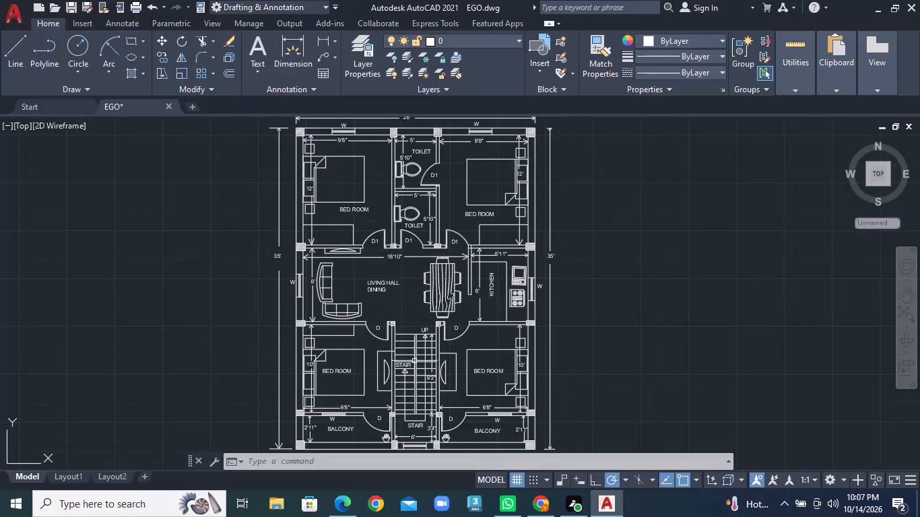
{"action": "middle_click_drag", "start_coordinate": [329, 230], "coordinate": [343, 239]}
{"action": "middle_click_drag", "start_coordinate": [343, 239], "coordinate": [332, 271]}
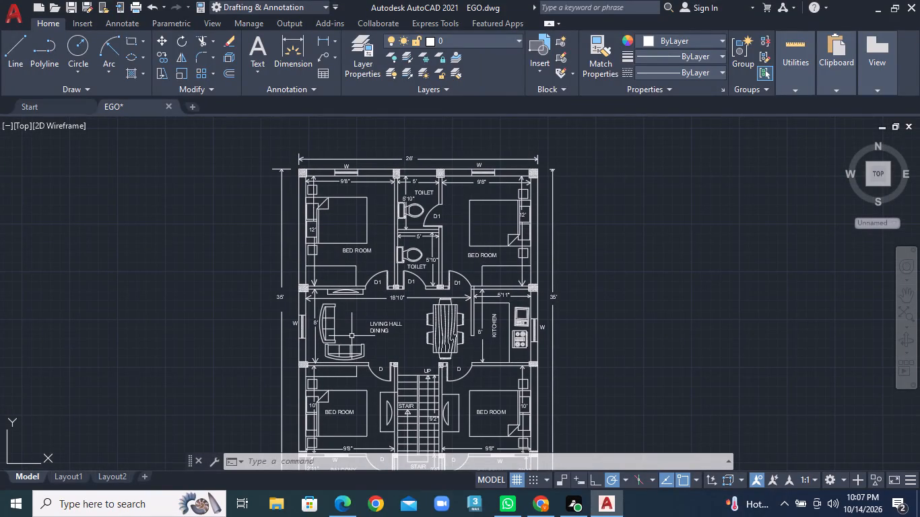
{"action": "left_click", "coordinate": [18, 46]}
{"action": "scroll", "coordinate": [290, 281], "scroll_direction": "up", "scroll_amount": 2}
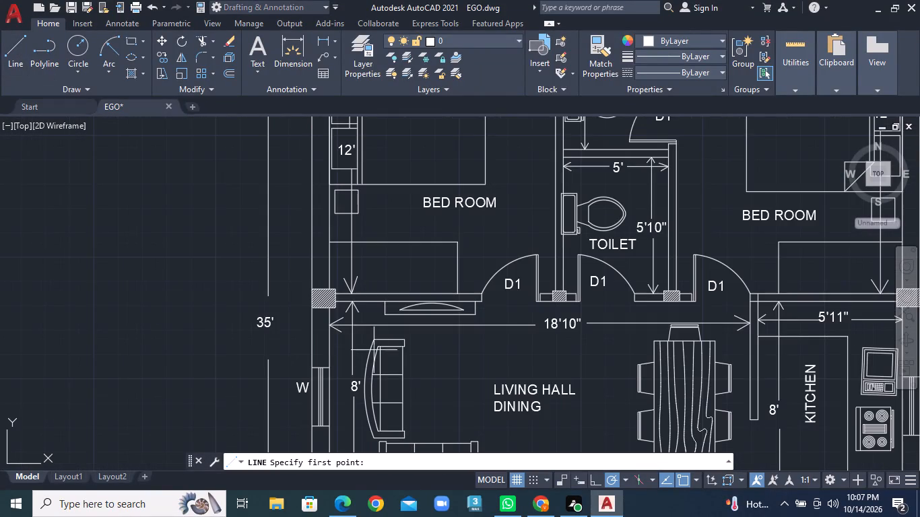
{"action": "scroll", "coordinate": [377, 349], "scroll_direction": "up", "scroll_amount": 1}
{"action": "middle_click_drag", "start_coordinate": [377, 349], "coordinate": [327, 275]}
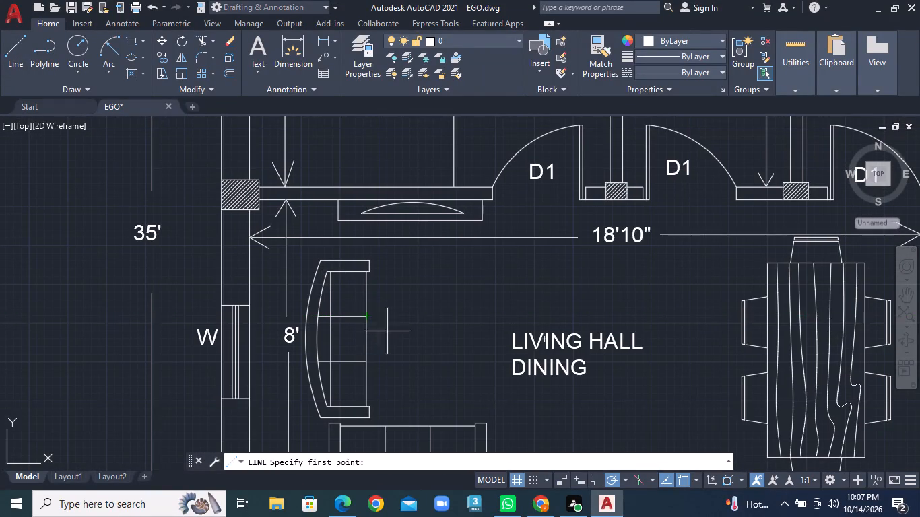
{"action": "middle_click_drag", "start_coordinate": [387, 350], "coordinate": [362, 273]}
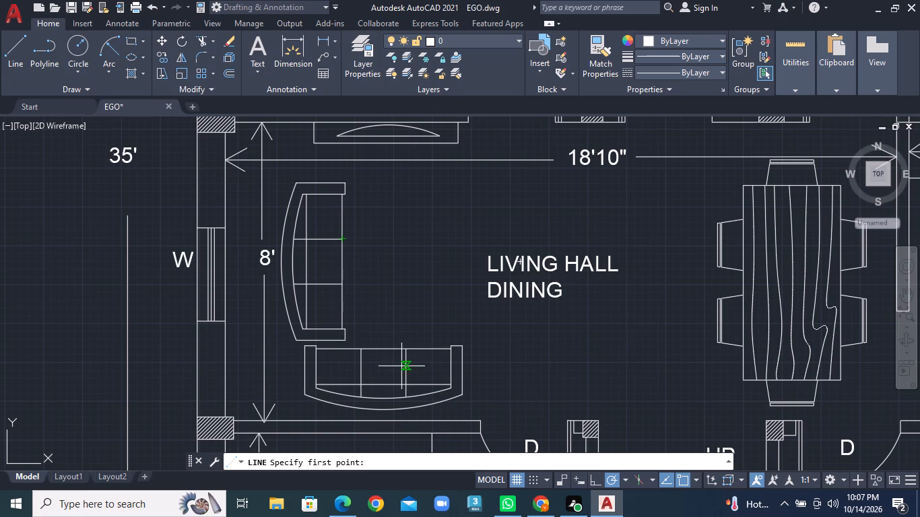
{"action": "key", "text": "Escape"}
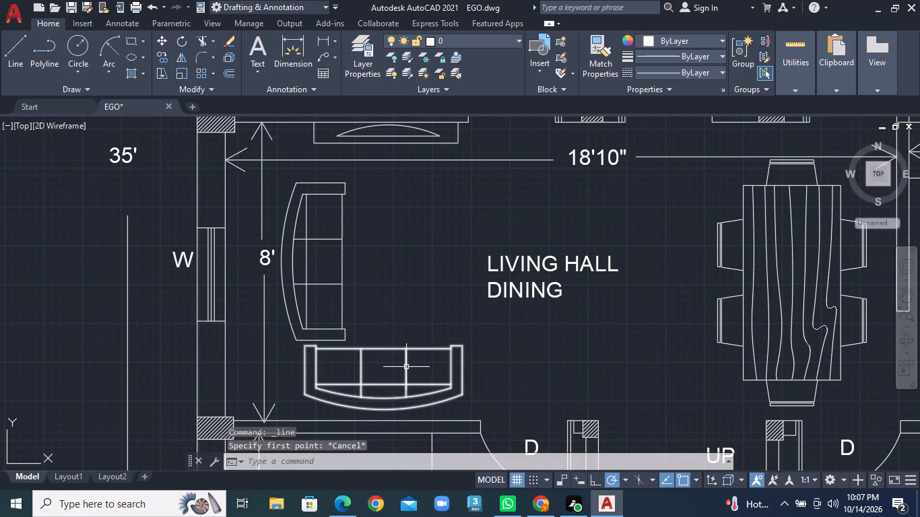
Move the living hall's lower horizontal sofa slightly to the right, keeping it just below the vertical sofa.
{"action": "left_click", "coordinate": [406, 367]}
{"action": "right_click", "coordinate": [406, 367]}
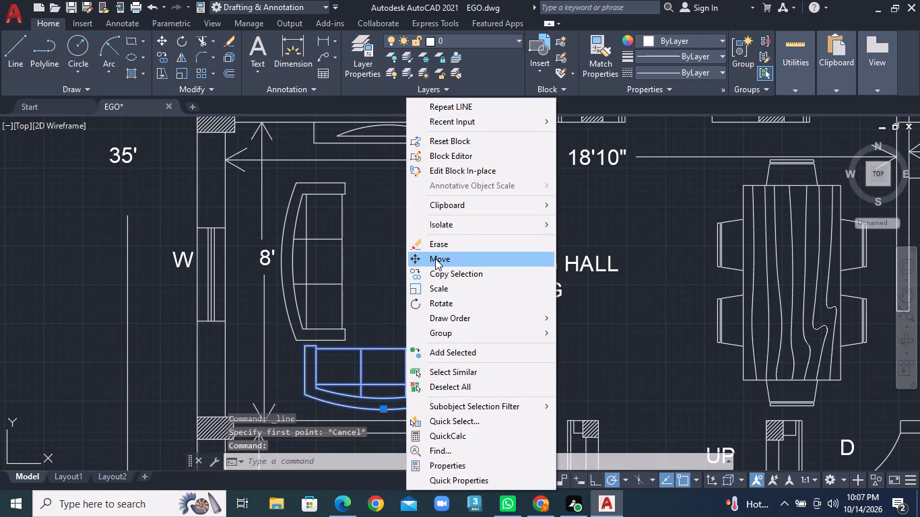
{"action": "left_click", "coordinate": [435, 258]}
{"action": "left_click", "coordinate": [305, 350]}
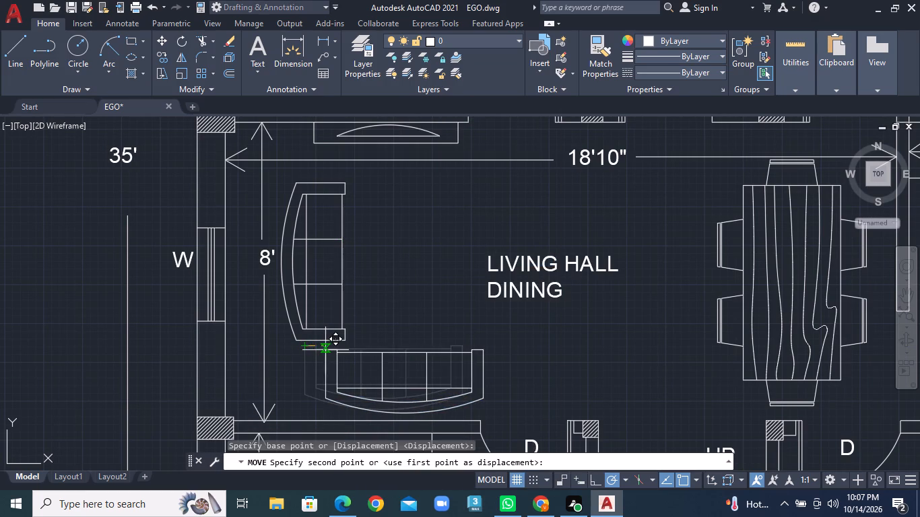
{"action": "left_click", "coordinate": [327, 350]}
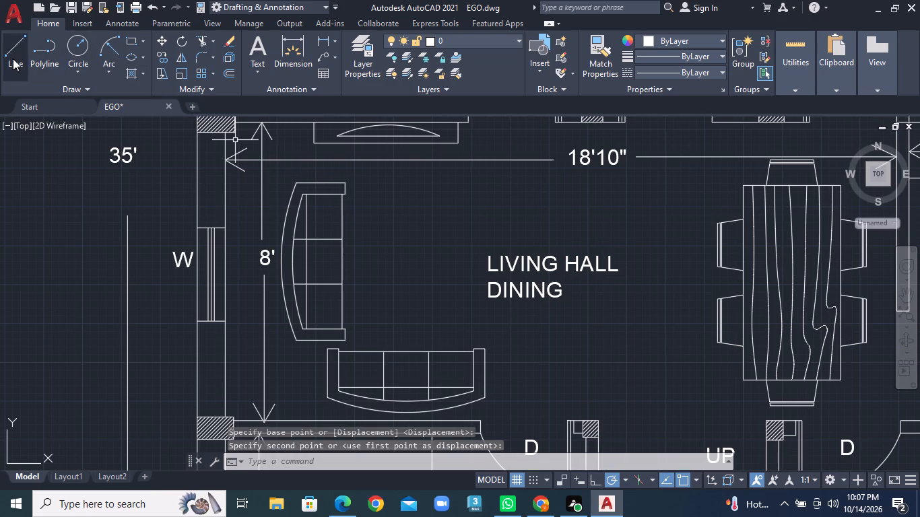
Draw a closed rectangular centre table with lines, about 1'-9" wide and 3' long, in front of the living hall's vertical sofa.
{"action": "left_click", "coordinate": [13, 59]}
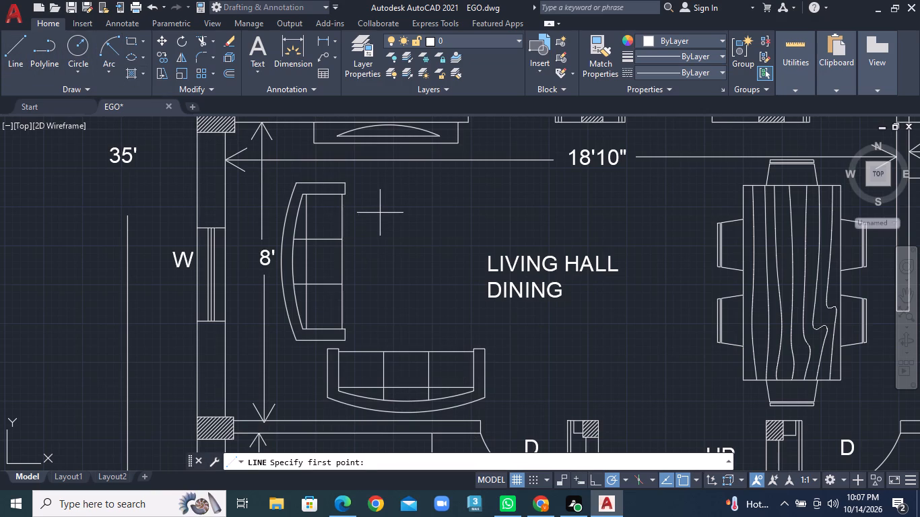
{"action": "left_click", "coordinate": [380, 213]}
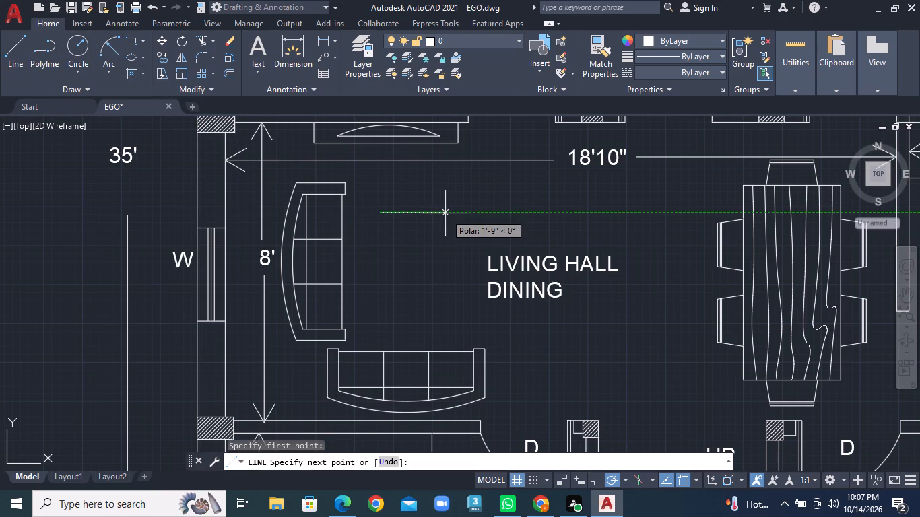
{"action": "left_click", "coordinate": [445, 213]}
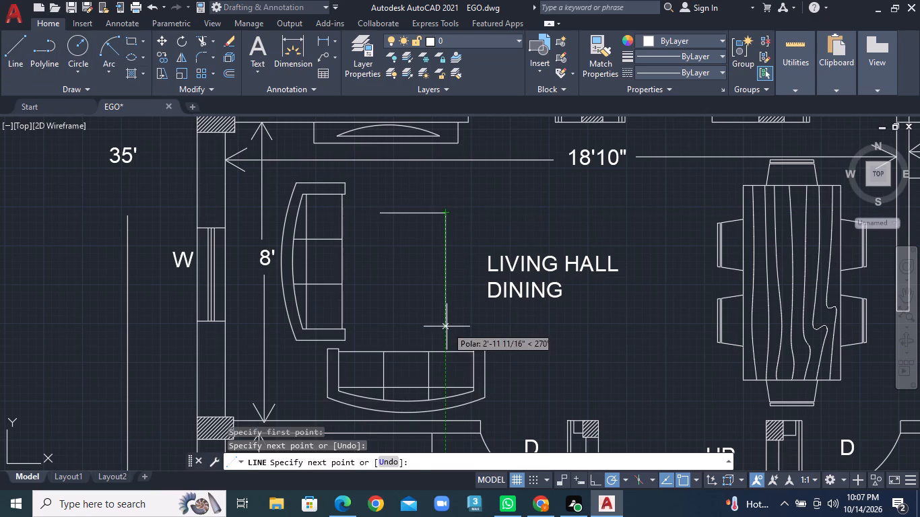
{"action": "left_click", "coordinate": [447, 328]}
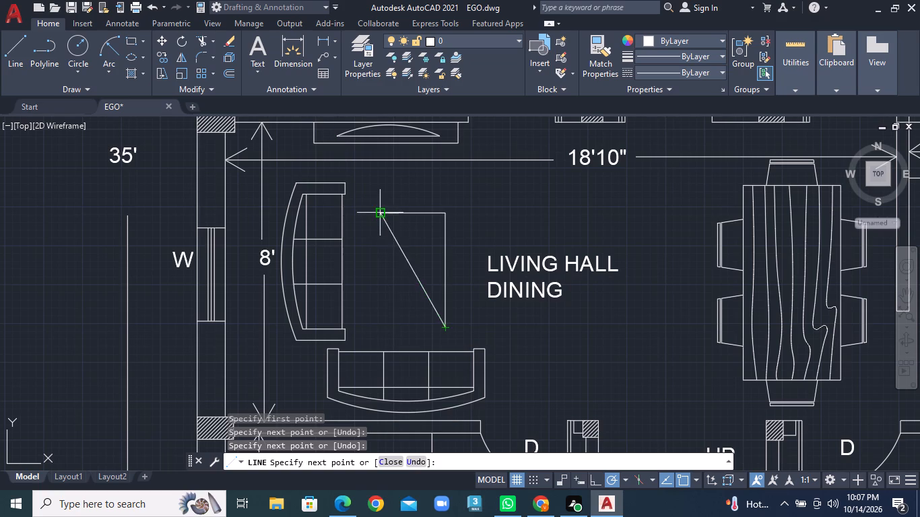
{"action": "left_click", "coordinate": [385, 322]}
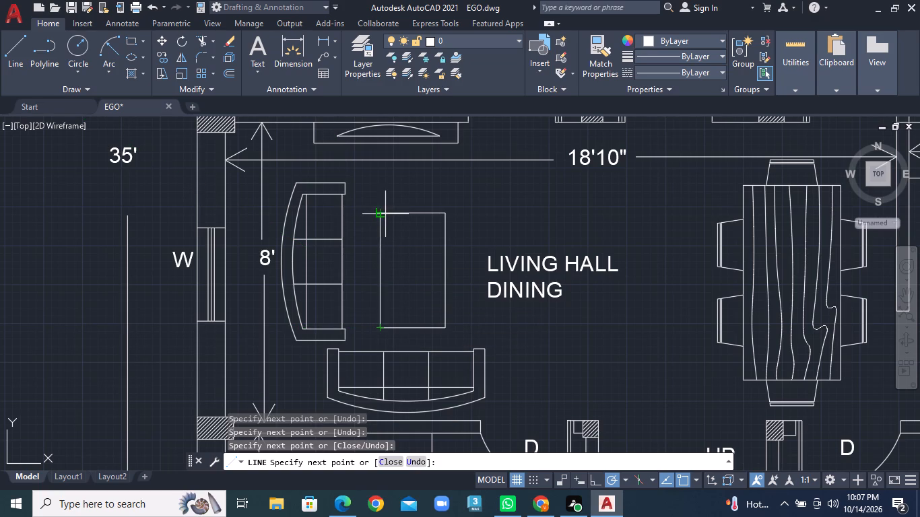
{"action": "double_click", "coordinate": [381, 214]}
{"action": "right_click", "coordinate": [381, 214]}
{"action": "left_click", "coordinate": [391, 223]}
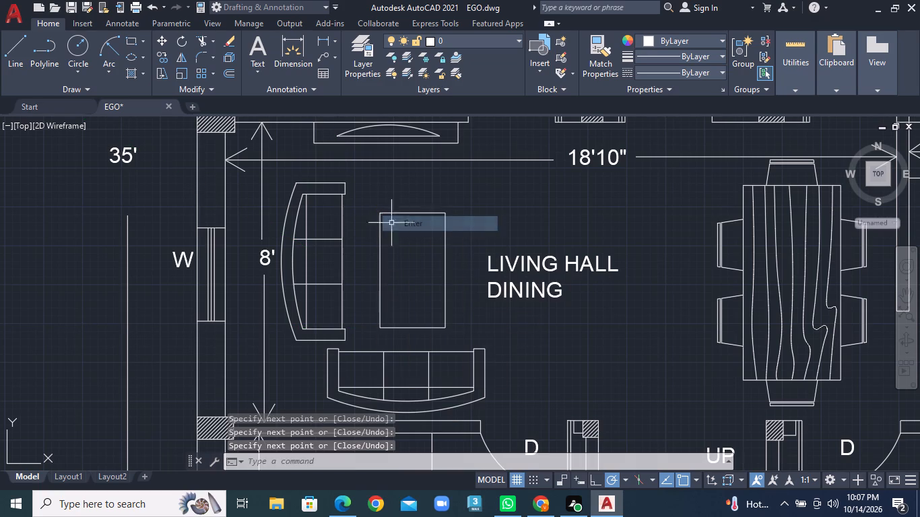
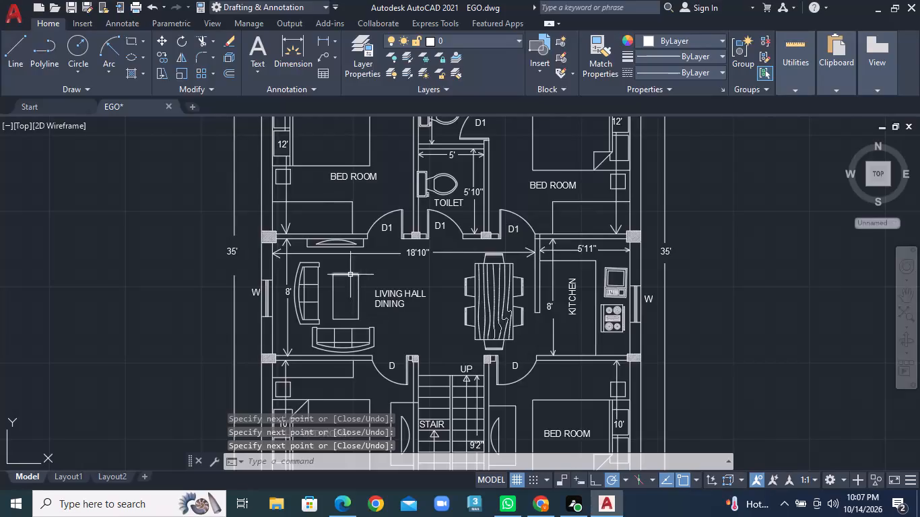
Move the LIVING HALL DINING label horizontally to the right, into the open space between the centre table and the dining table.
{"action": "scroll", "coordinate": [350, 275], "scroll_direction": "up", "scroll_amount": 1}
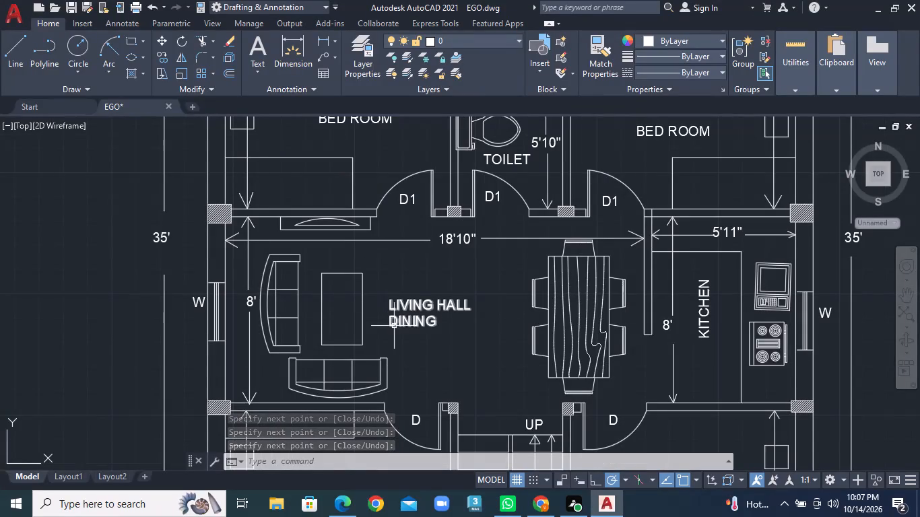
{"action": "left_click", "coordinate": [425, 318]}
{"action": "right_click", "coordinate": [425, 318]}
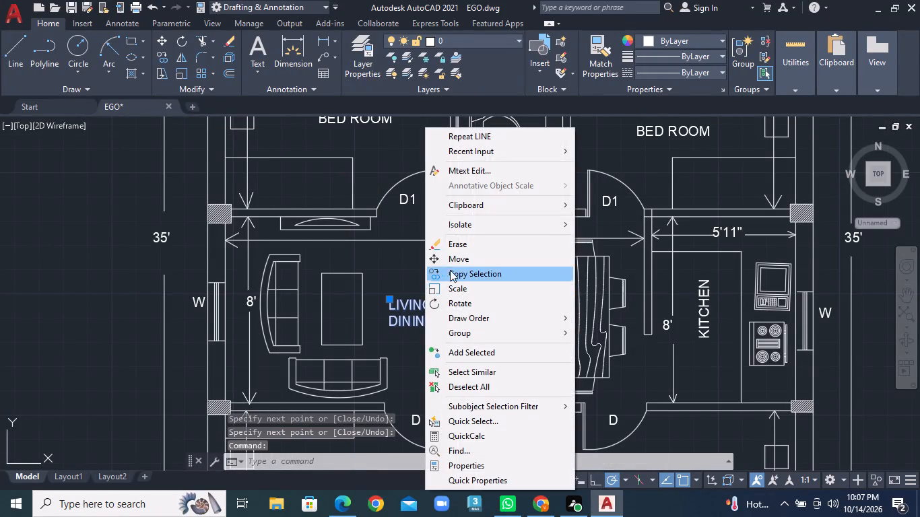
{"action": "left_click", "coordinate": [453, 262]}
{"action": "left_click", "coordinate": [426, 303]}
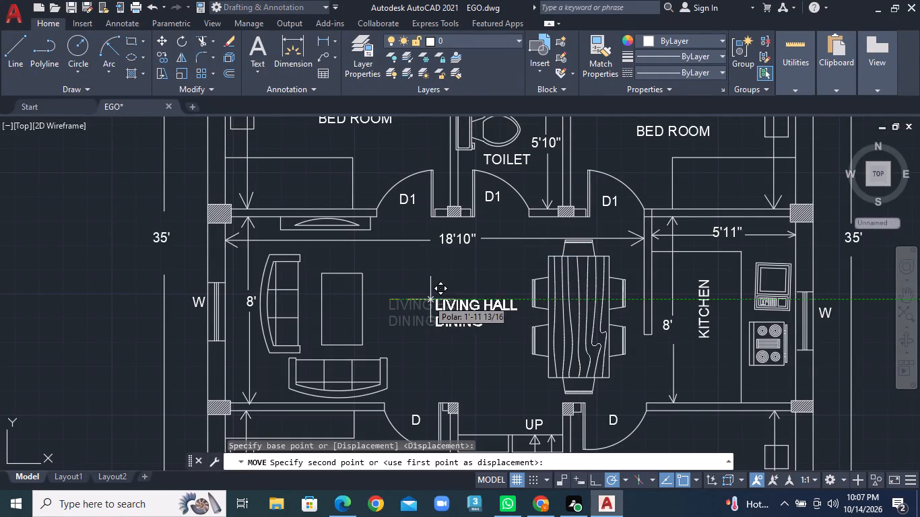
{"action": "left_click", "coordinate": [419, 300]}
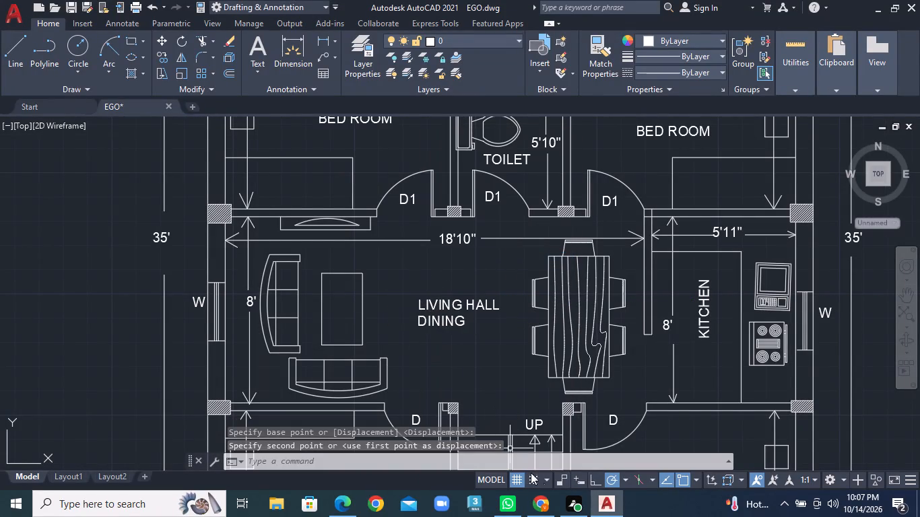
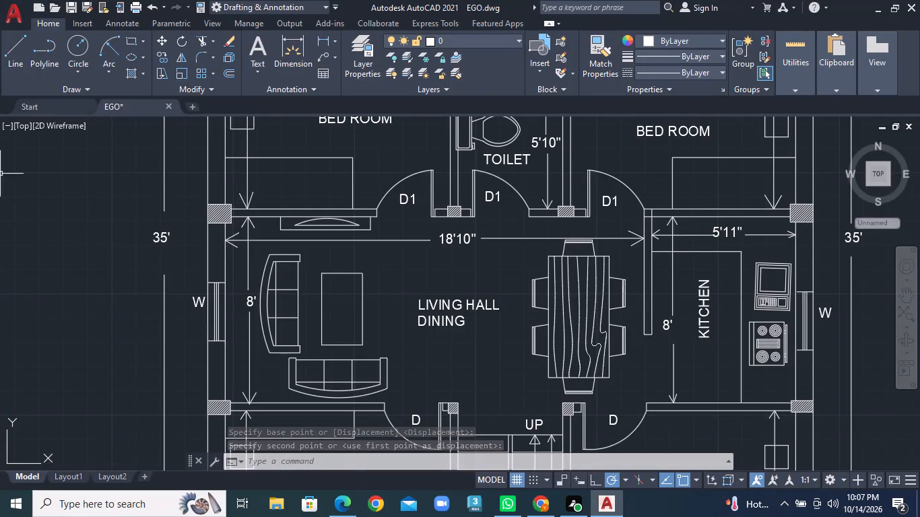
Erase the two slanted arrowhead lines at the lower end of the 8' dimension line beside the living hall sofa.
{"action": "middle_click_drag", "start_coordinate": [252, 333], "coordinate": [196, 289]}
{"action": "scroll", "coordinate": [162, 378], "scroll_direction": "up", "scroll_amount": 1}
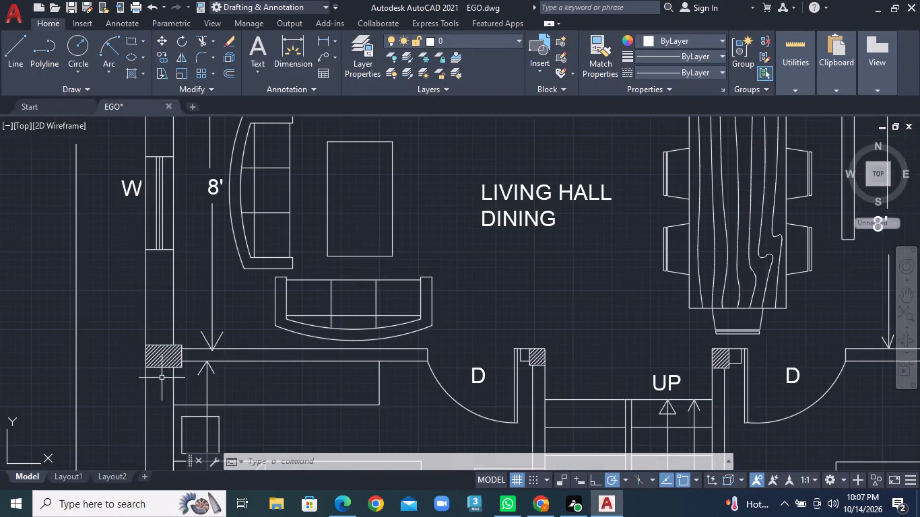
{"action": "scroll", "coordinate": [197, 378], "scroll_direction": "up", "scroll_amount": 3}
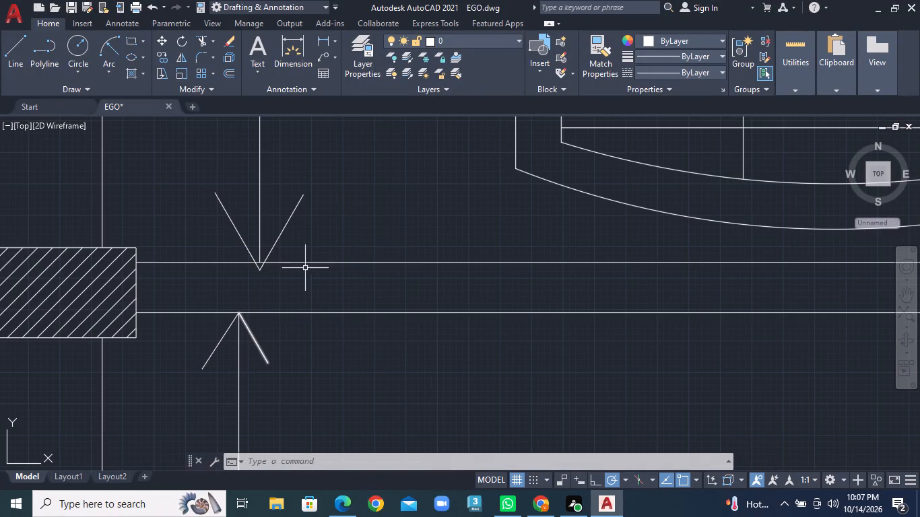
{"action": "double_click", "coordinate": [284, 226]}
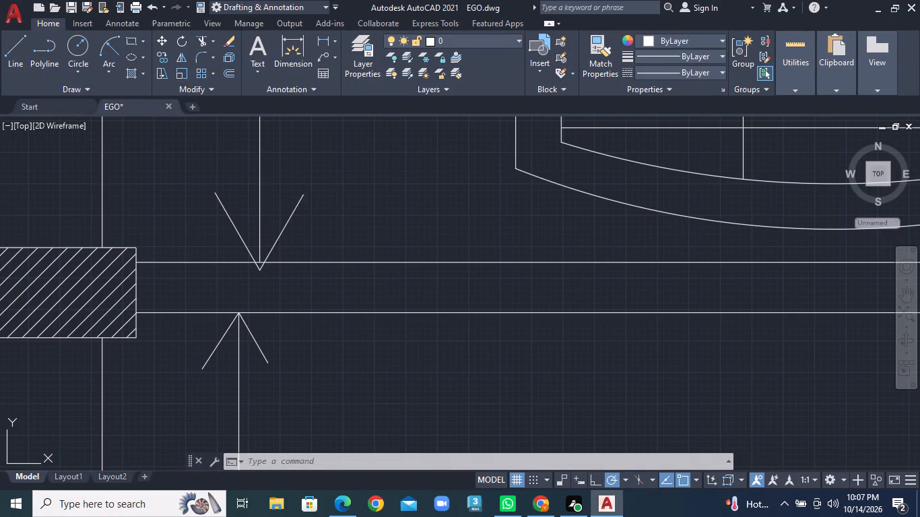
{"action": "left_click", "coordinate": [238, 232]}
{"action": "right_click", "coordinate": [238, 232]}
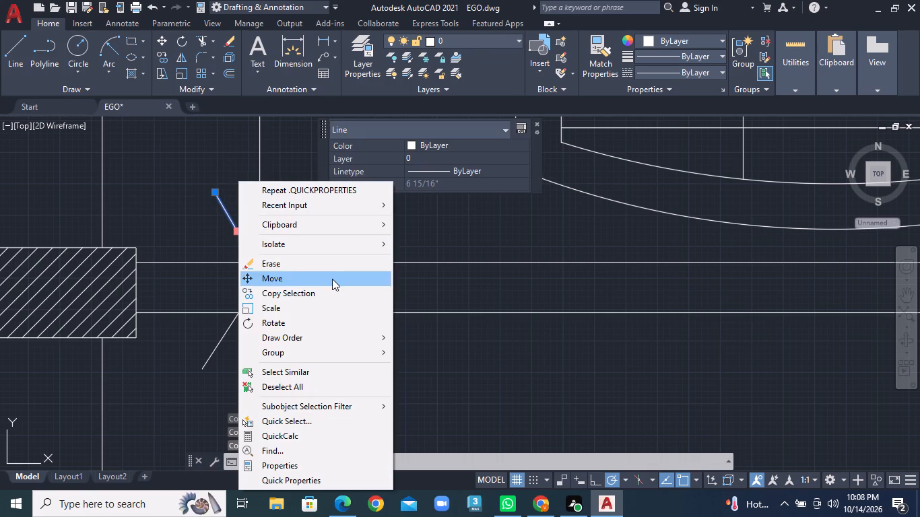
{"action": "left_click", "coordinate": [310, 265]}
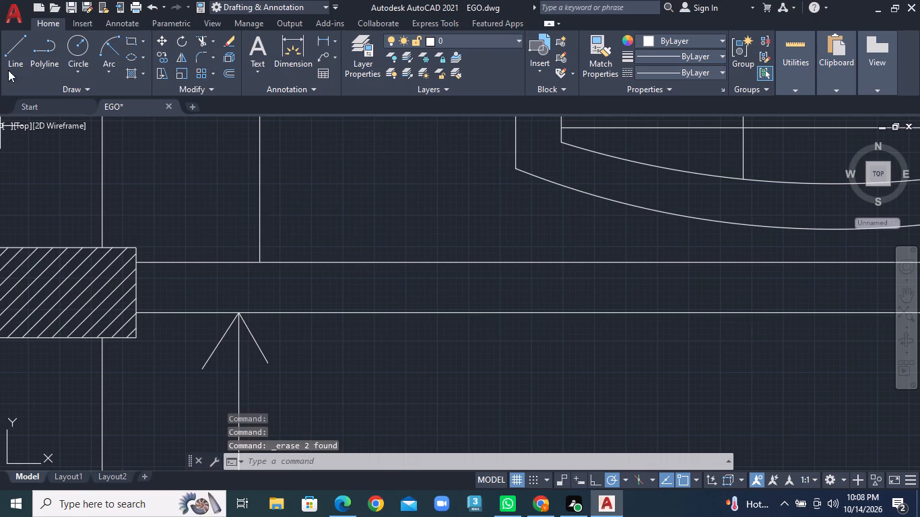
Draw a new V-shaped two-line arrowhead with its tip on the lower endpoint of that 8' dimension line, at the wall's upper edge.
{"action": "left_click", "coordinate": [10, 63]}
{"action": "scroll", "coordinate": [393, 275], "scroll_direction": "up", "scroll_amount": 2}
{"action": "middle_click_drag", "start_coordinate": [367, 258], "coordinate": [347, 334]}
{"action": "scroll", "coordinate": [28, 235], "scroll_direction": "down", "scroll_amount": 2}
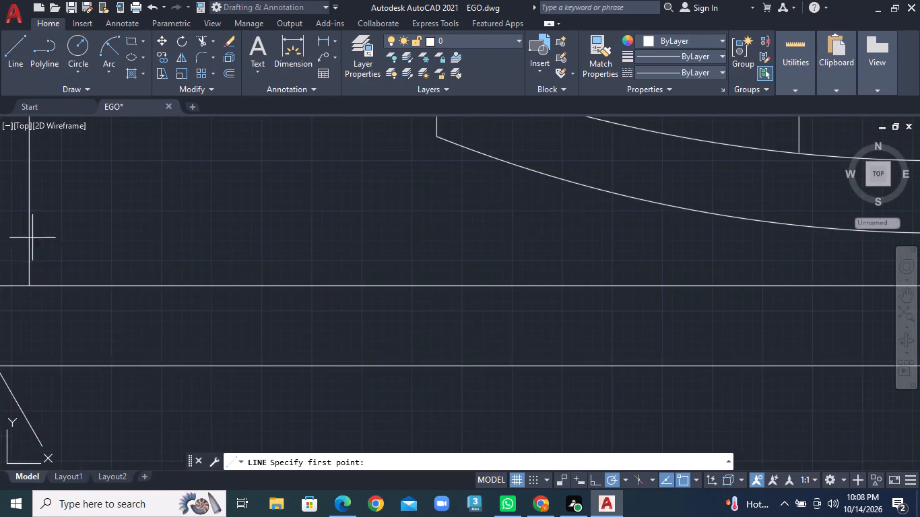
{"action": "middle_click_drag", "start_coordinate": [55, 252], "coordinate": [326, 262]}
{"action": "left_click", "coordinate": [251, 224]}
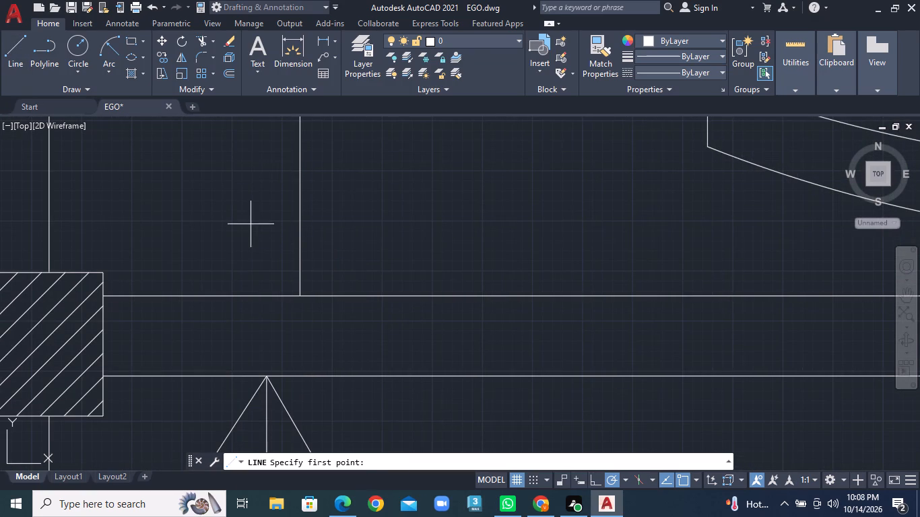
{"action": "left_click", "coordinate": [301, 293]}
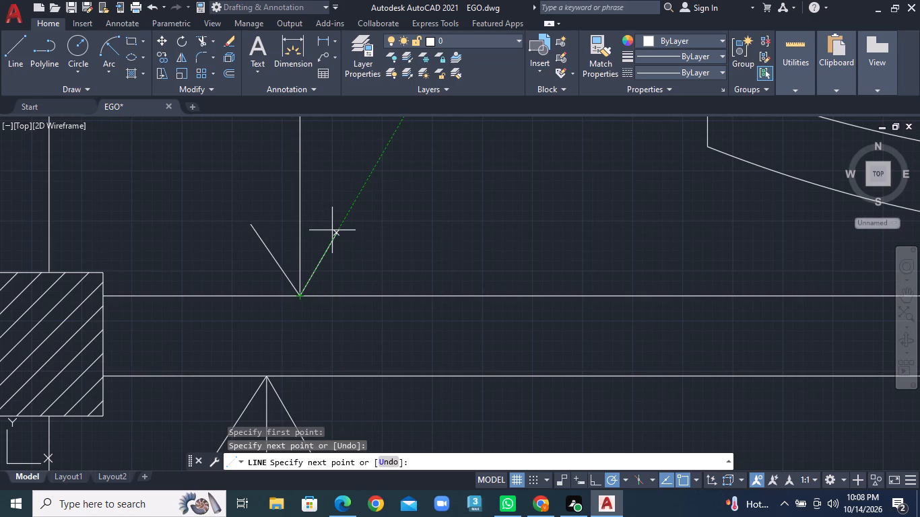
{"action": "left_click", "coordinate": [334, 224]}
{"action": "right_click", "coordinate": [334, 224]}
{"action": "left_click", "coordinate": [355, 231]}
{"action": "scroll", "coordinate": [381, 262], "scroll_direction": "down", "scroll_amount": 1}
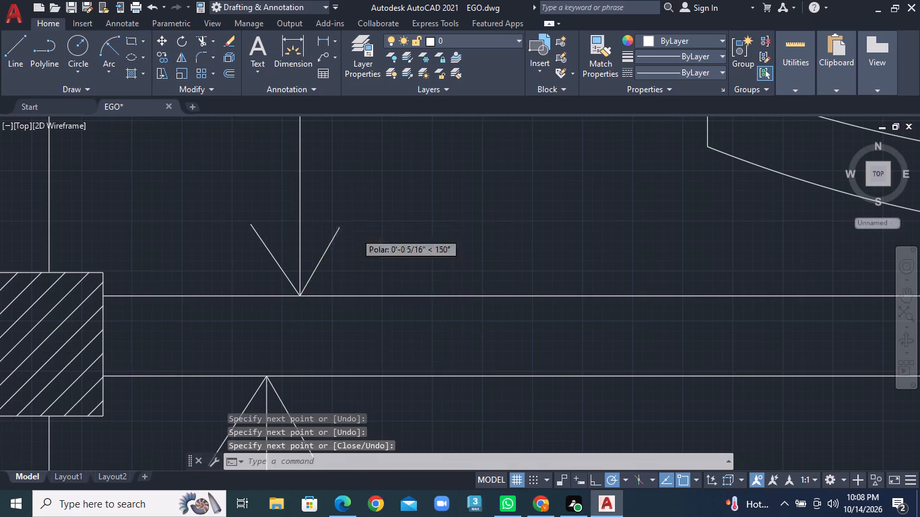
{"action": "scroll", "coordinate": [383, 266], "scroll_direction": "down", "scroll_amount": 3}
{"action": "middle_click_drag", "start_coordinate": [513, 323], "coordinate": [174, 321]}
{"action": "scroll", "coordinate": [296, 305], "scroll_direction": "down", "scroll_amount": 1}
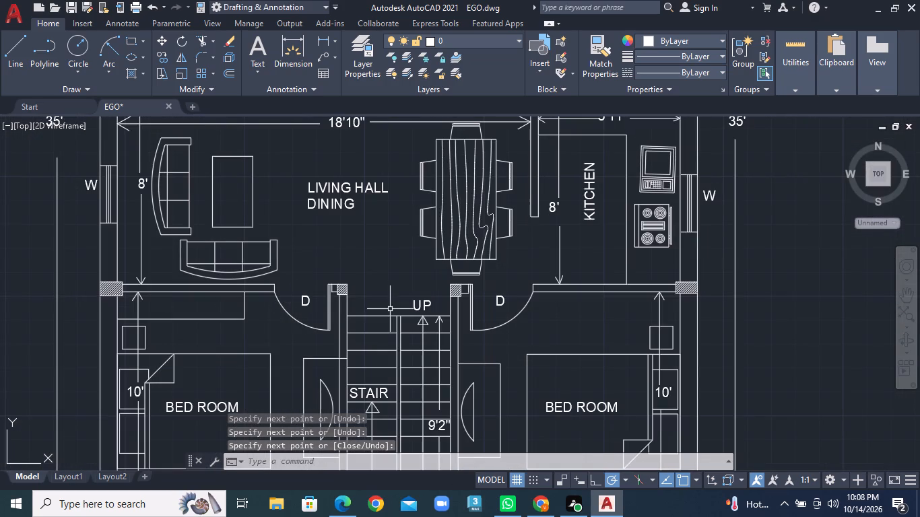